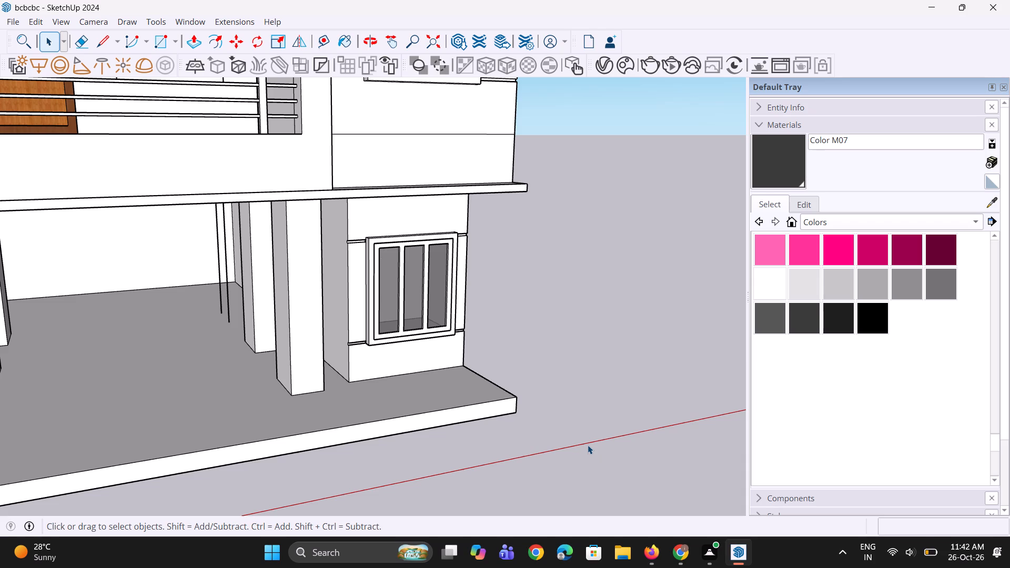
Examine the ground floor's columns, grooved window wall and open parking area from several angles.
{"action": "scroll", "coordinate": [429, 309], "scroll_direction": "down", "scroll_amount": 3}
{"action": "middle_click_drag", "start_coordinate": [473, 388], "coordinate": [436, 376]}
{"action": "scroll", "coordinate": [417, 353], "scroll_direction": "down", "scroll_amount": 4}
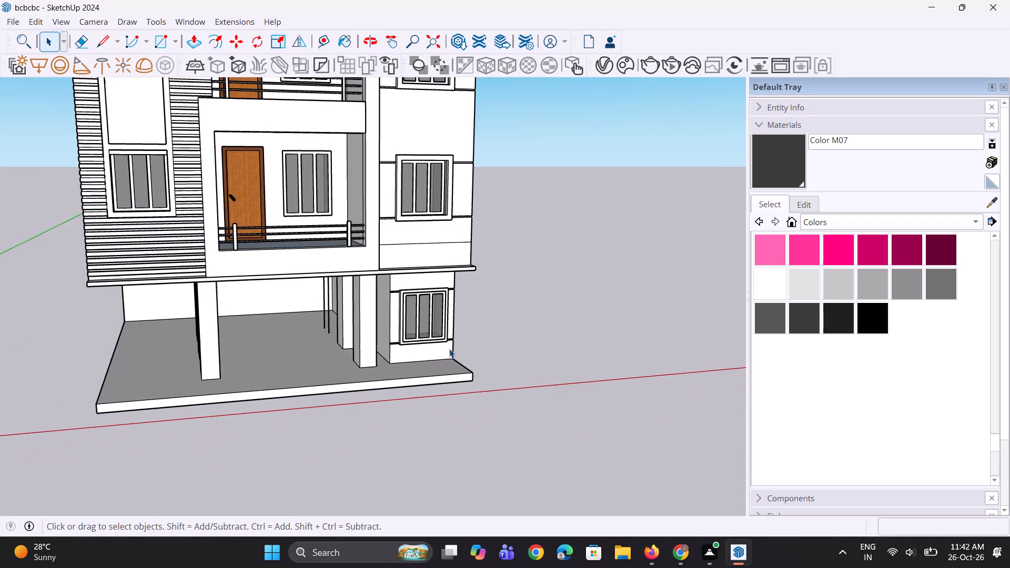
{"action": "middle_click_drag", "start_coordinate": [414, 340], "coordinate": [308, 321]}
{"action": "scroll", "coordinate": [483, 302], "scroll_direction": "up", "scroll_amount": 8}
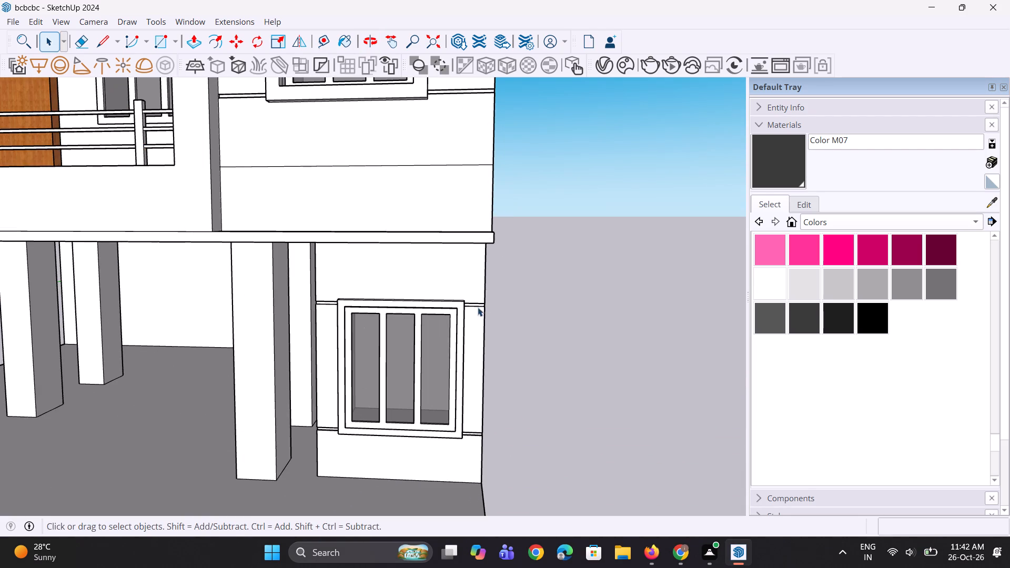
{"action": "scroll", "coordinate": [462, 345], "scroll_direction": "down", "scroll_amount": 4}
{"action": "middle_click_drag", "start_coordinate": [443, 356], "coordinate": [416, 346]}
{"action": "scroll", "coordinate": [321, 327], "scroll_direction": "up", "scroll_amount": 1}
{"action": "scroll", "coordinate": [344, 312], "scroll_direction": "down", "scroll_amount": 2}
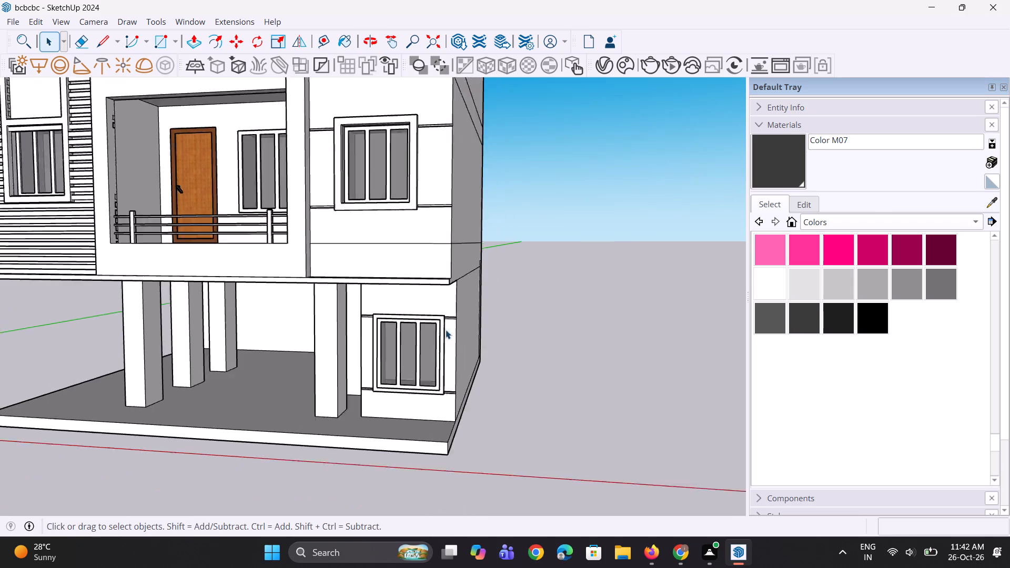
{"action": "scroll", "coordinate": [446, 330], "scroll_direction": "down", "scroll_amount": 7}
{"action": "middle_click_drag", "start_coordinate": [336, 351], "coordinate": [362, 362]}
{"action": "scroll", "coordinate": [217, 367], "scroll_direction": "up", "scroll_amount": 5}
{"action": "middle_click_drag", "start_coordinate": [215, 331], "coordinate": [228, 329]}
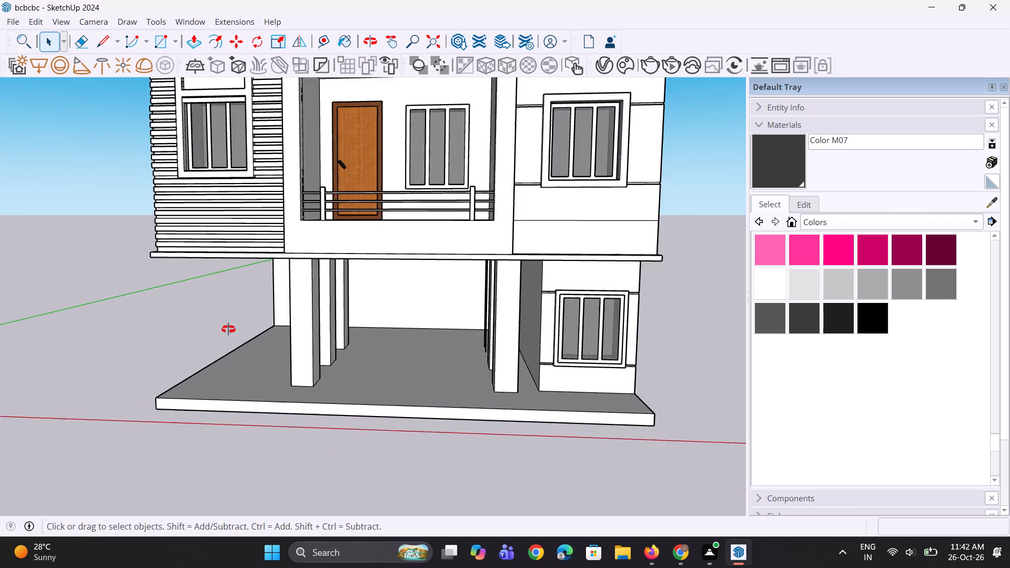
{"action": "middle_click_drag", "start_coordinate": [228, 329], "coordinate": [264, 328]}
{"action": "scroll", "coordinate": [259, 328], "scroll_direction": "up", "scroll_amount": 1}
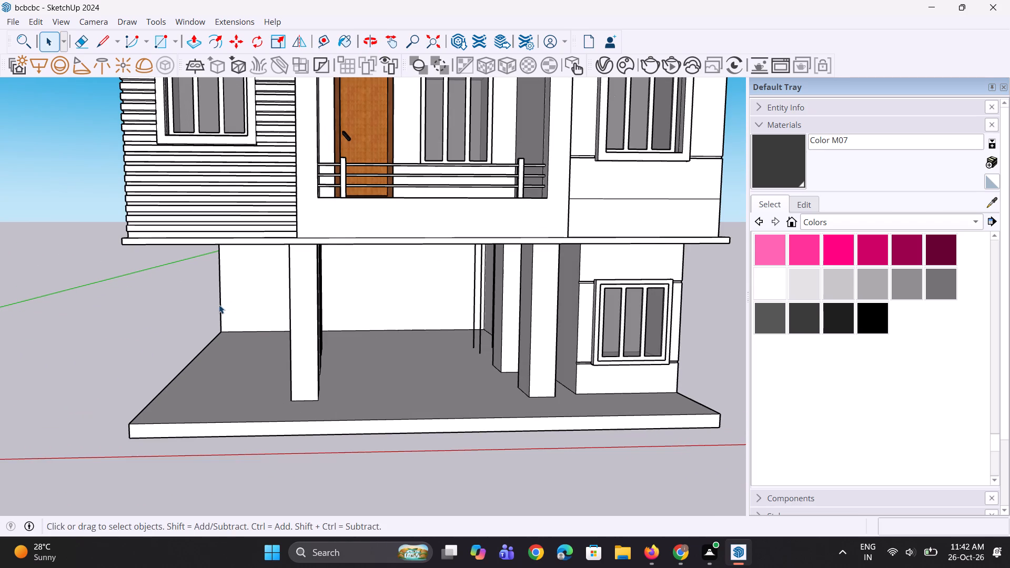
Copy the rear wall's outer vertical edge at the open side about 1' 1" inward along the wall.
{"action": "left_click", "coordinate": [219, 305]}
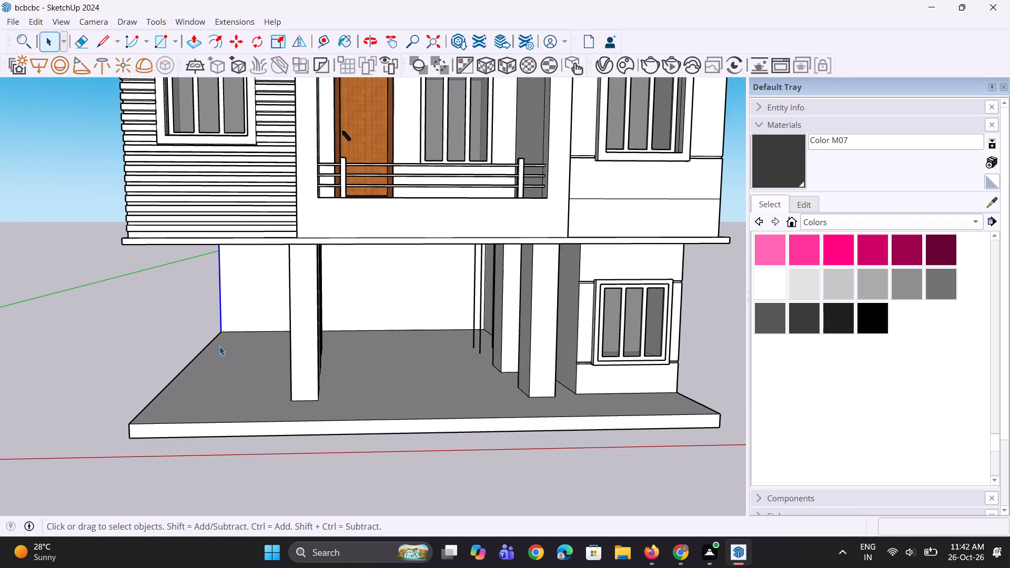
{"action": "key", "text": "m"}
{"action": "scroll", "coordinate": [225, 352], "scroll_direction": "up", "scroll_amount": 2, "text": "ctrl"}
{"action": "left_click", "coordinate": [223, 329]}
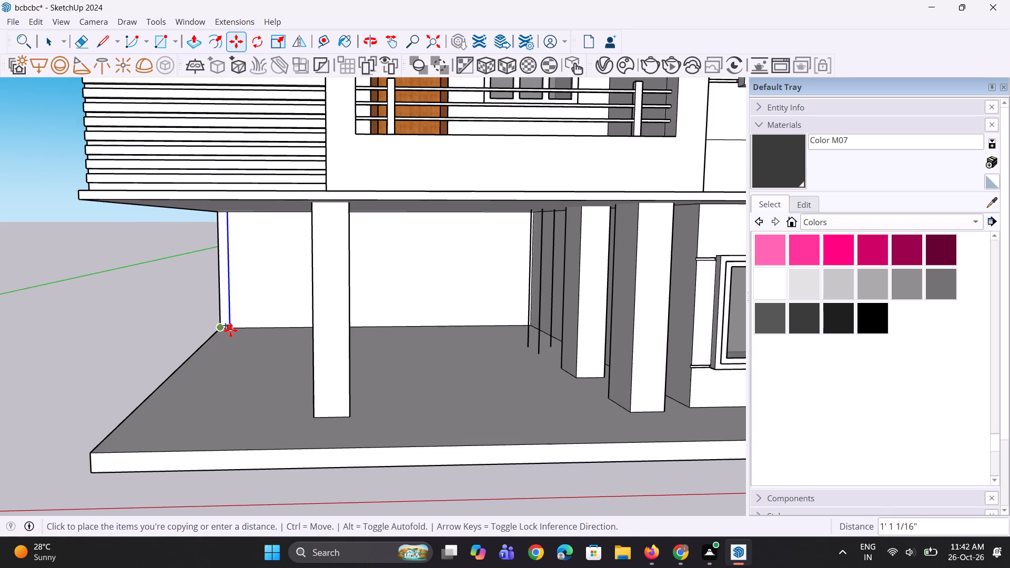
{"action": "left_click", "coordinate": [230, 330]}
{"action": "middle_click_drag", "start_coordinate": [235, 328], "coordinate": [219, 333]}
{"action": "key", "text": "space"}
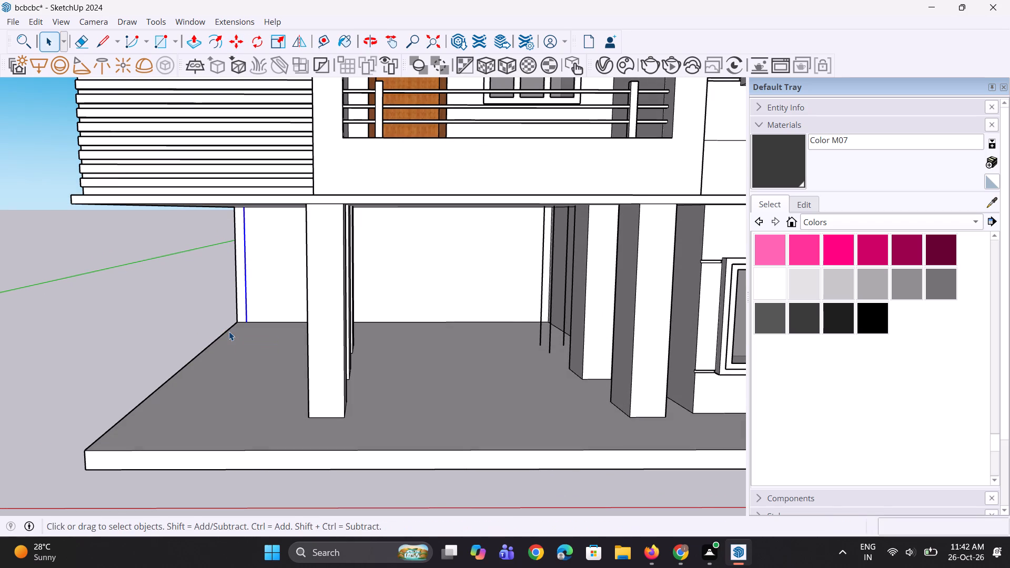
{"action": "key", "text": "space"}
{"action": "key", "text": "space"}
Copy the short bottom edge of the narrow rear-wall strip about 7' 1/4" up the strip.
{"action": "scroll", "coordinate": [237, 323], "scroll_direction": "up", "scroll_amount": 2}
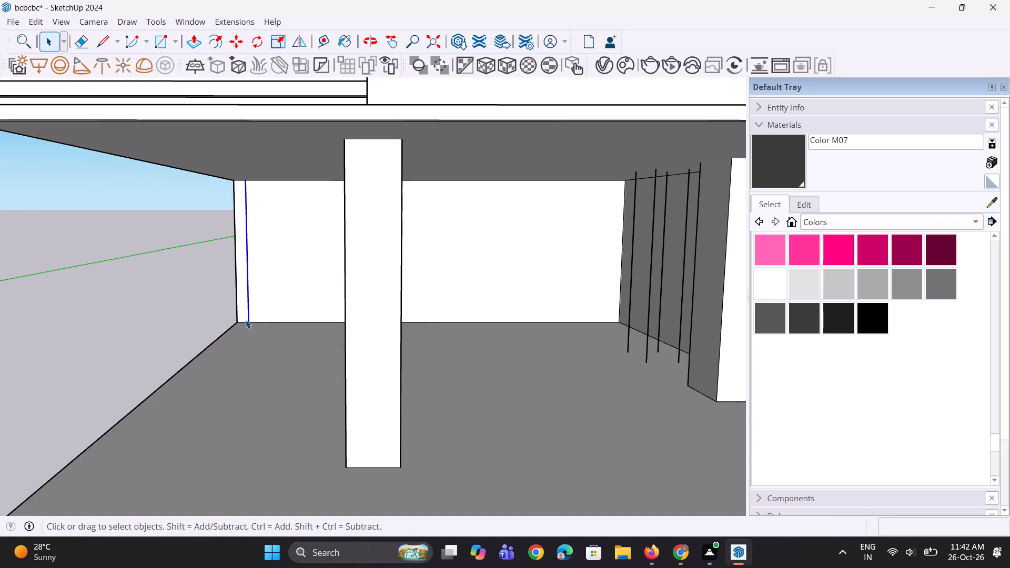
{"action": "left_click", "coordinate": [246, 320]}
{"action": "left_click", "coordinate": [245, 323]}
{"action": "scroll", "coordinate": [245, 322], "scroll_direction": "up", "scroll_amount": 2}
{"action": "key", "text": "m"}
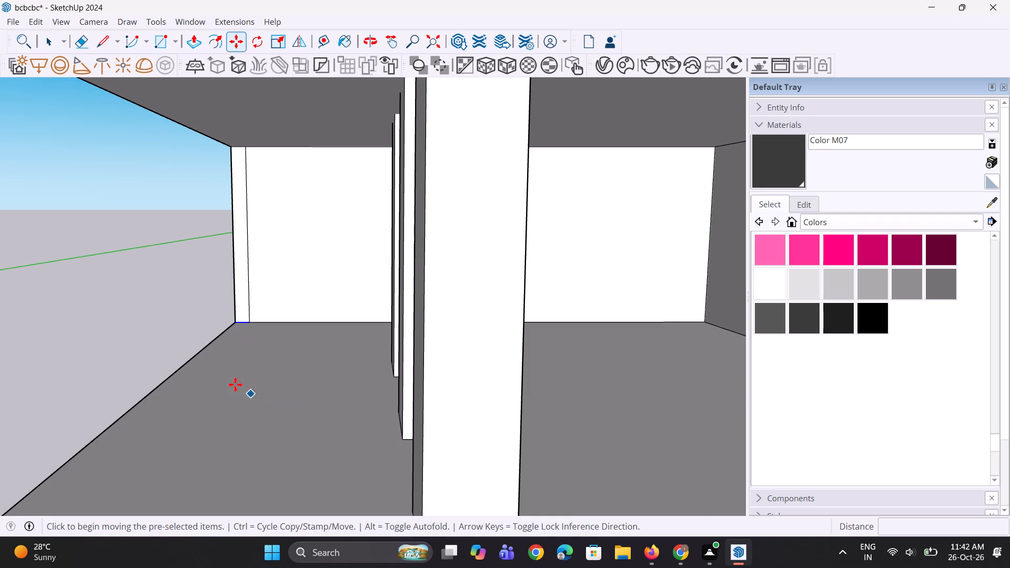
{"action": "scroll", "coordinate": [235, 384], "scroll_direction": "up", "scroll_amount": 2}
{"action": "scroll", "coordinate": [263, 324], "scroll_direction": "up", "scroll_amount": 4}
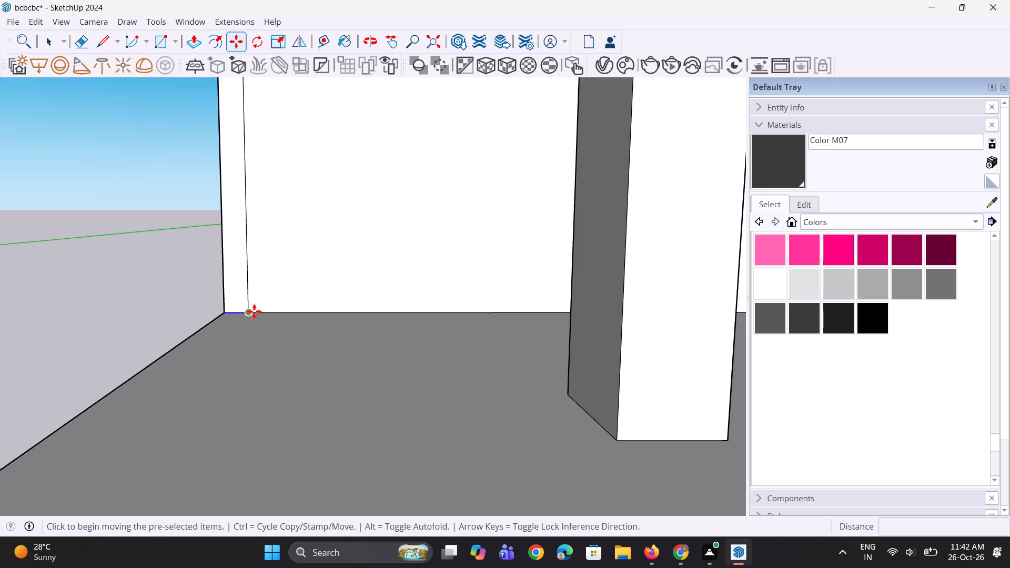
{"action": "left_click", "coordinate": [254, 311]}
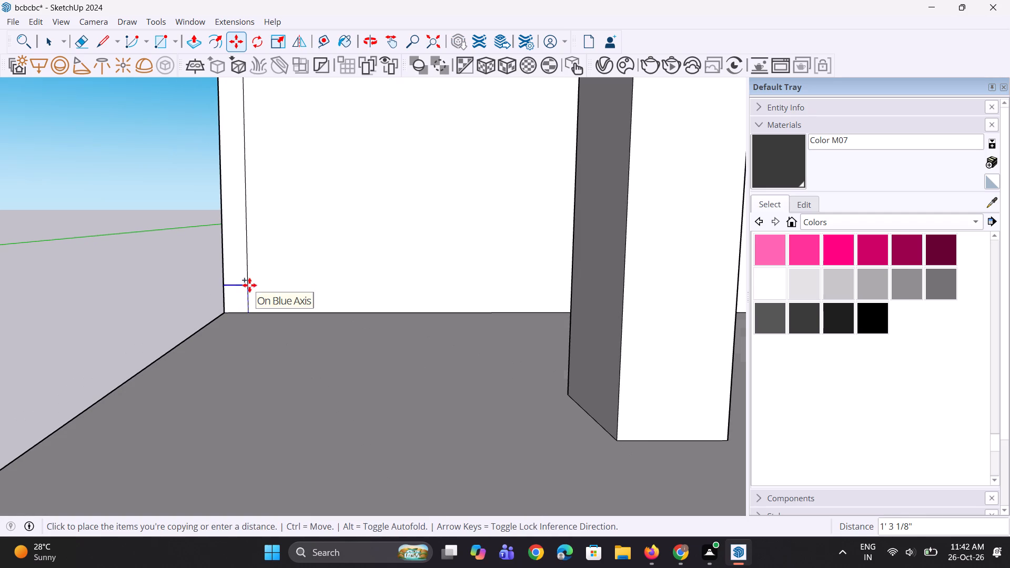
{"action": "left_click", "coordinate": [245, 155]}
Push/Pull the lower part of the rear-wall strip 43' 3" forward to the slab's front edge as a side wall.
{"action": "key", "text": "p"}
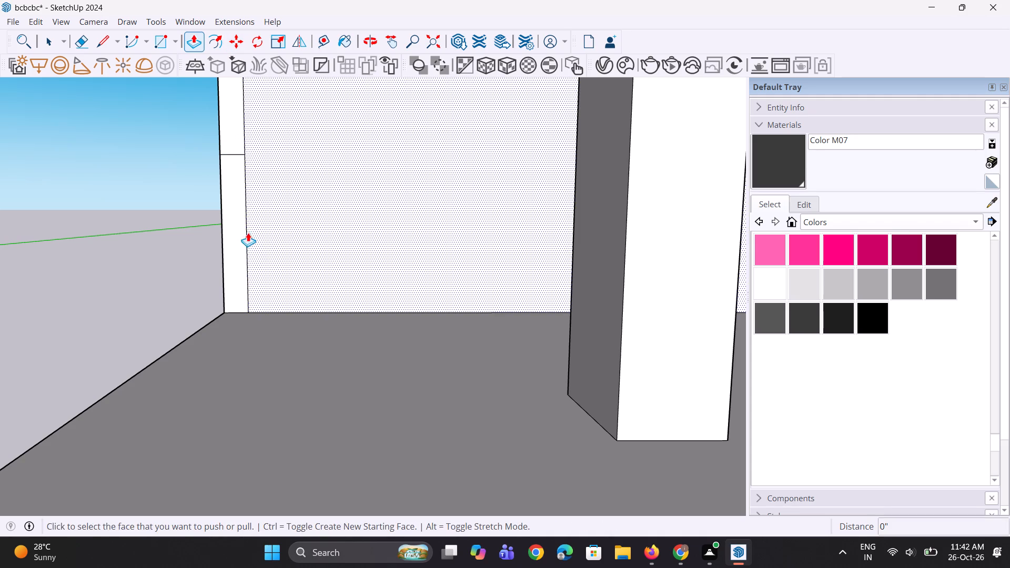
{"action": "left_click", "coordinate": [240, 229]}
{"action": "scroll", "coordinate": [235, 272], "scroll_direction": "down", "scroll_amount": 7}
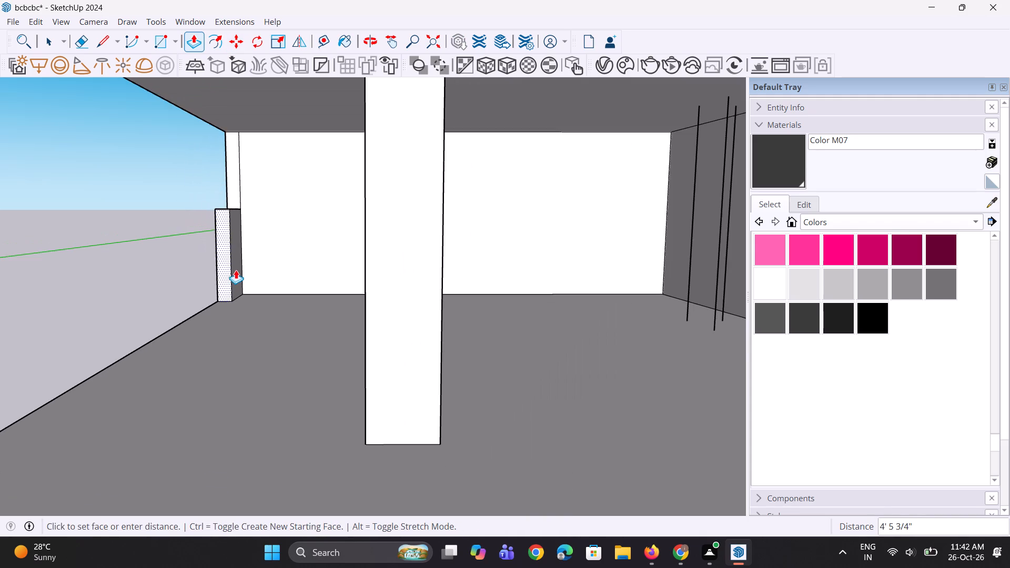
{"action": "scroll", "coordinate": [236, 270], "scroll_direction": "down", "scroll_amount": 8}
{"action": "left_click", "coordinate": [199, 325]}
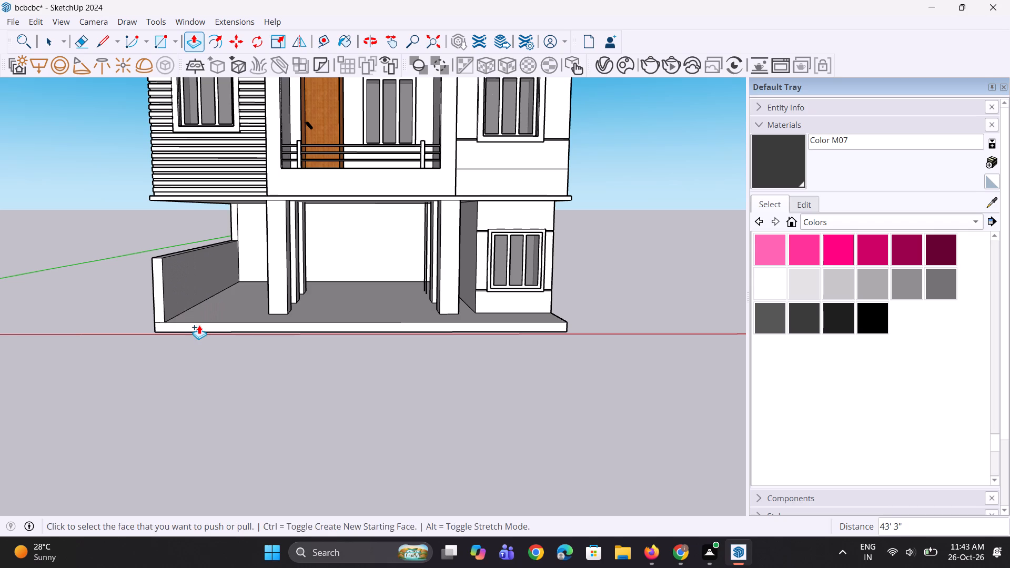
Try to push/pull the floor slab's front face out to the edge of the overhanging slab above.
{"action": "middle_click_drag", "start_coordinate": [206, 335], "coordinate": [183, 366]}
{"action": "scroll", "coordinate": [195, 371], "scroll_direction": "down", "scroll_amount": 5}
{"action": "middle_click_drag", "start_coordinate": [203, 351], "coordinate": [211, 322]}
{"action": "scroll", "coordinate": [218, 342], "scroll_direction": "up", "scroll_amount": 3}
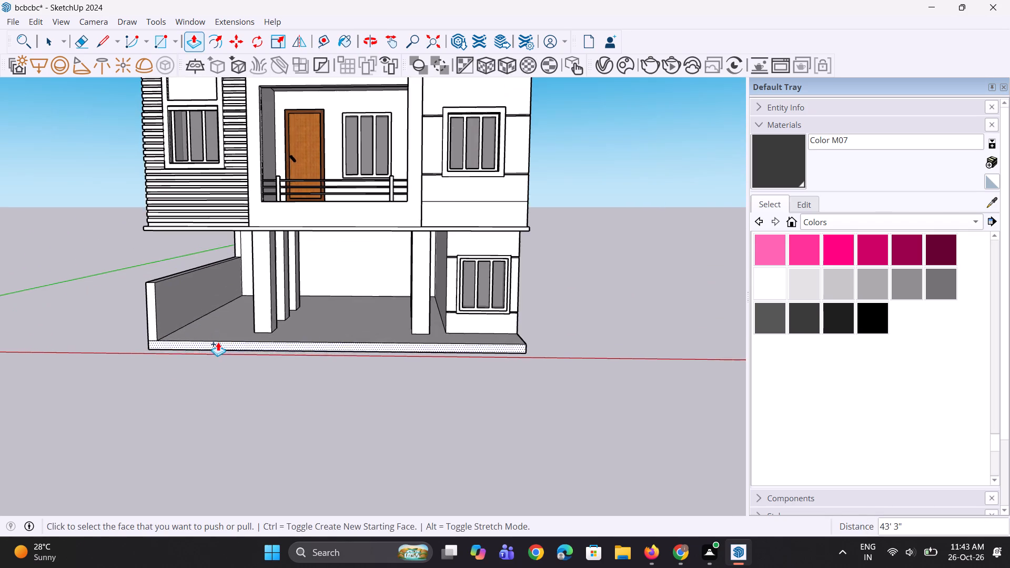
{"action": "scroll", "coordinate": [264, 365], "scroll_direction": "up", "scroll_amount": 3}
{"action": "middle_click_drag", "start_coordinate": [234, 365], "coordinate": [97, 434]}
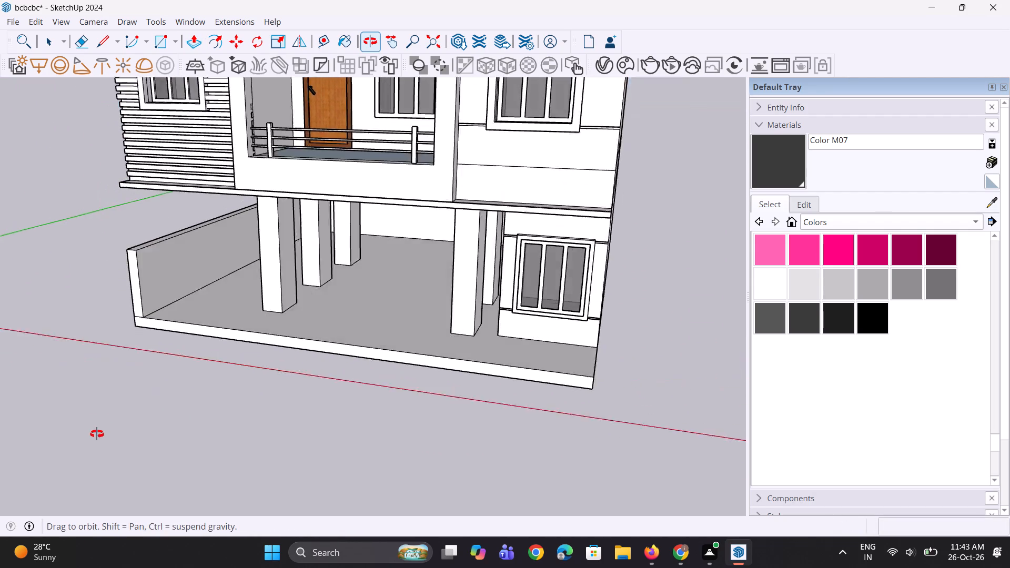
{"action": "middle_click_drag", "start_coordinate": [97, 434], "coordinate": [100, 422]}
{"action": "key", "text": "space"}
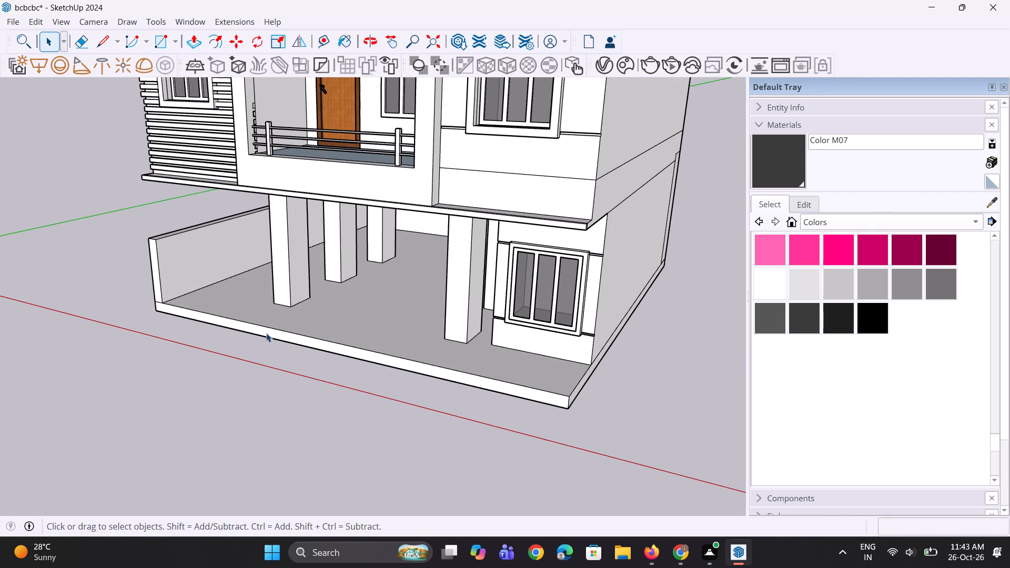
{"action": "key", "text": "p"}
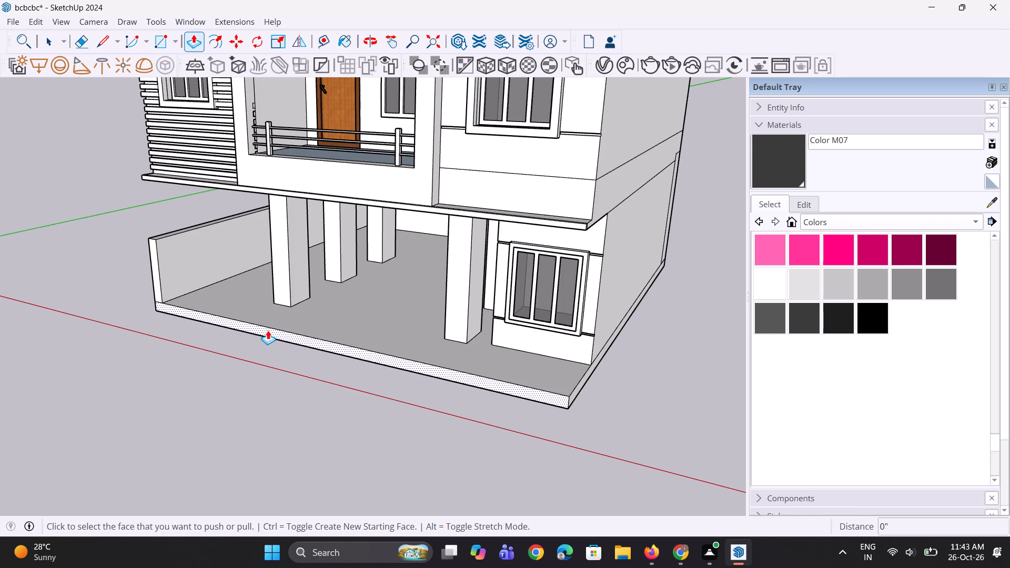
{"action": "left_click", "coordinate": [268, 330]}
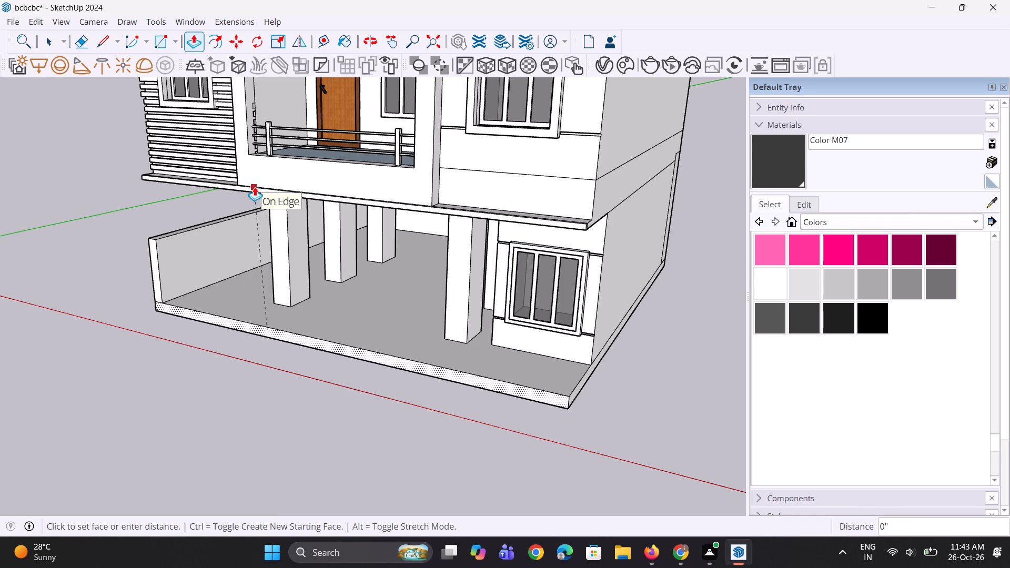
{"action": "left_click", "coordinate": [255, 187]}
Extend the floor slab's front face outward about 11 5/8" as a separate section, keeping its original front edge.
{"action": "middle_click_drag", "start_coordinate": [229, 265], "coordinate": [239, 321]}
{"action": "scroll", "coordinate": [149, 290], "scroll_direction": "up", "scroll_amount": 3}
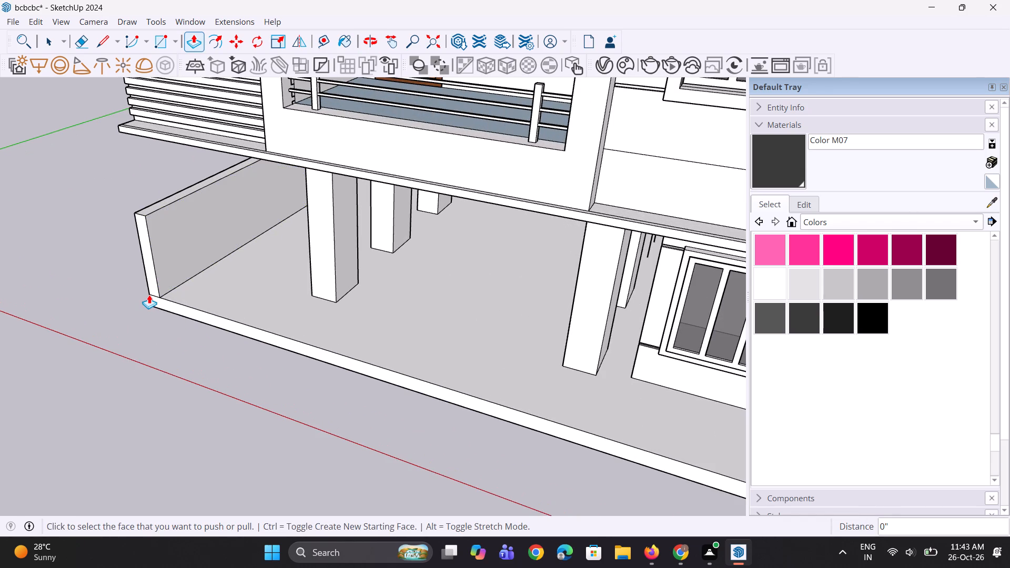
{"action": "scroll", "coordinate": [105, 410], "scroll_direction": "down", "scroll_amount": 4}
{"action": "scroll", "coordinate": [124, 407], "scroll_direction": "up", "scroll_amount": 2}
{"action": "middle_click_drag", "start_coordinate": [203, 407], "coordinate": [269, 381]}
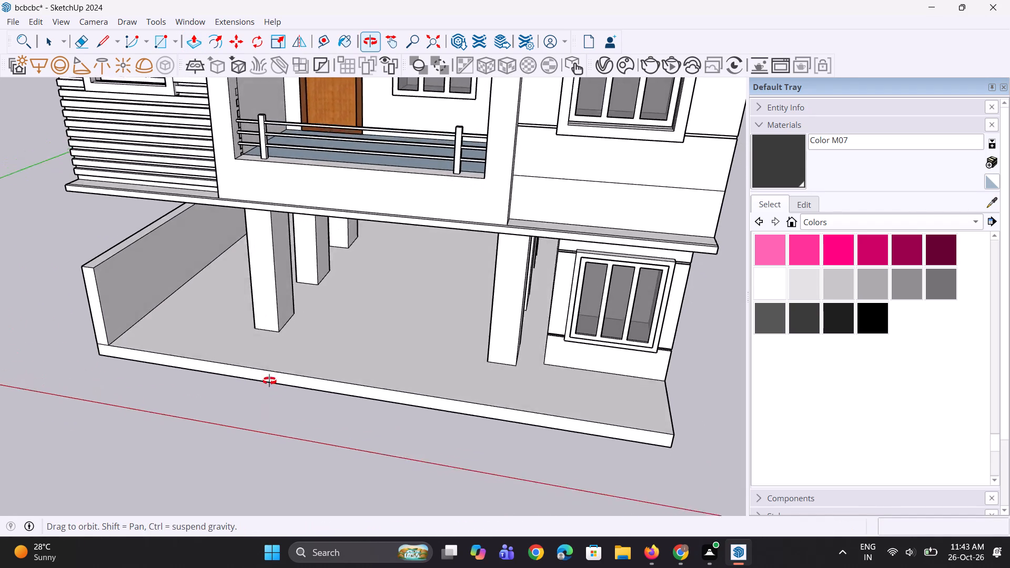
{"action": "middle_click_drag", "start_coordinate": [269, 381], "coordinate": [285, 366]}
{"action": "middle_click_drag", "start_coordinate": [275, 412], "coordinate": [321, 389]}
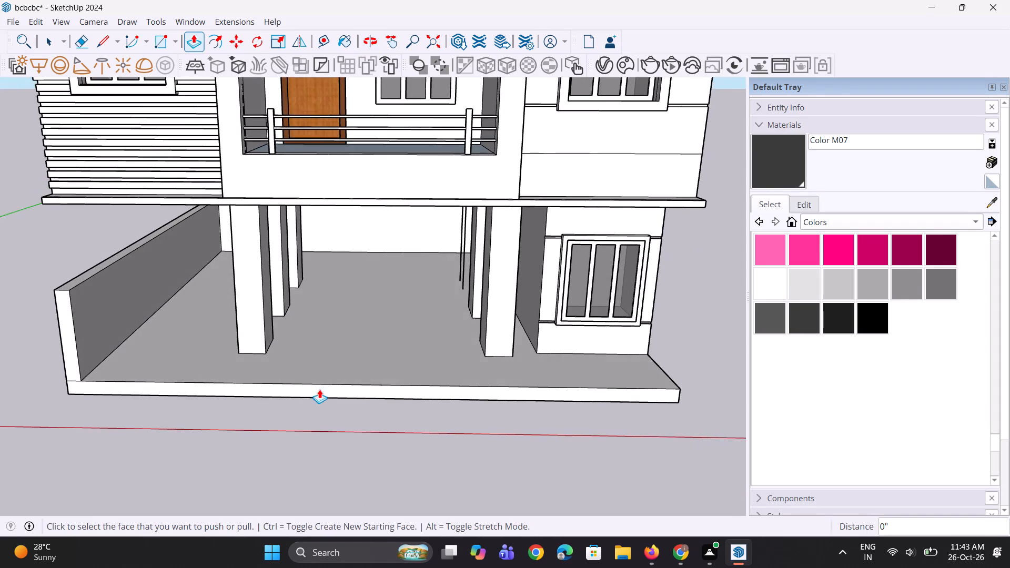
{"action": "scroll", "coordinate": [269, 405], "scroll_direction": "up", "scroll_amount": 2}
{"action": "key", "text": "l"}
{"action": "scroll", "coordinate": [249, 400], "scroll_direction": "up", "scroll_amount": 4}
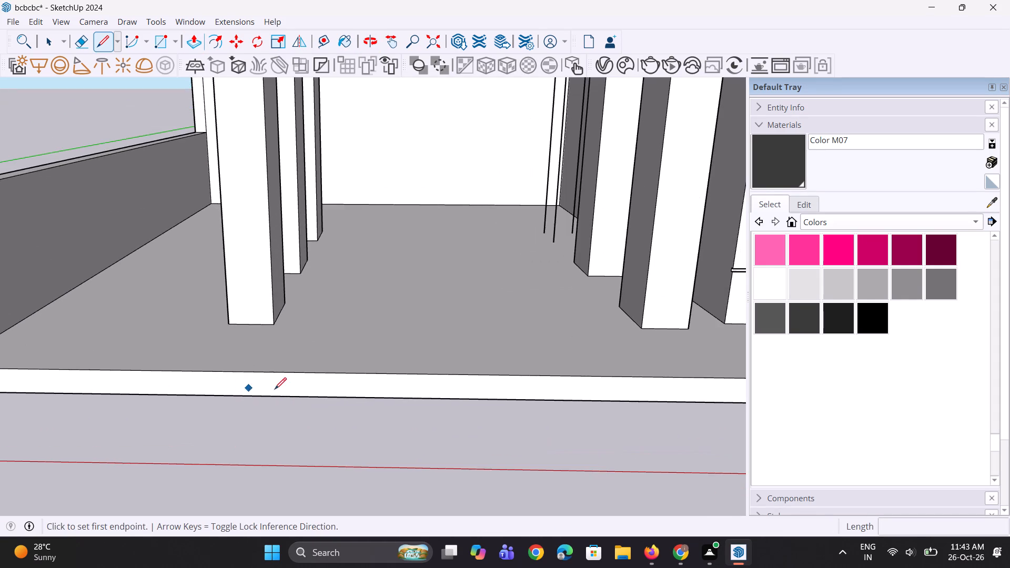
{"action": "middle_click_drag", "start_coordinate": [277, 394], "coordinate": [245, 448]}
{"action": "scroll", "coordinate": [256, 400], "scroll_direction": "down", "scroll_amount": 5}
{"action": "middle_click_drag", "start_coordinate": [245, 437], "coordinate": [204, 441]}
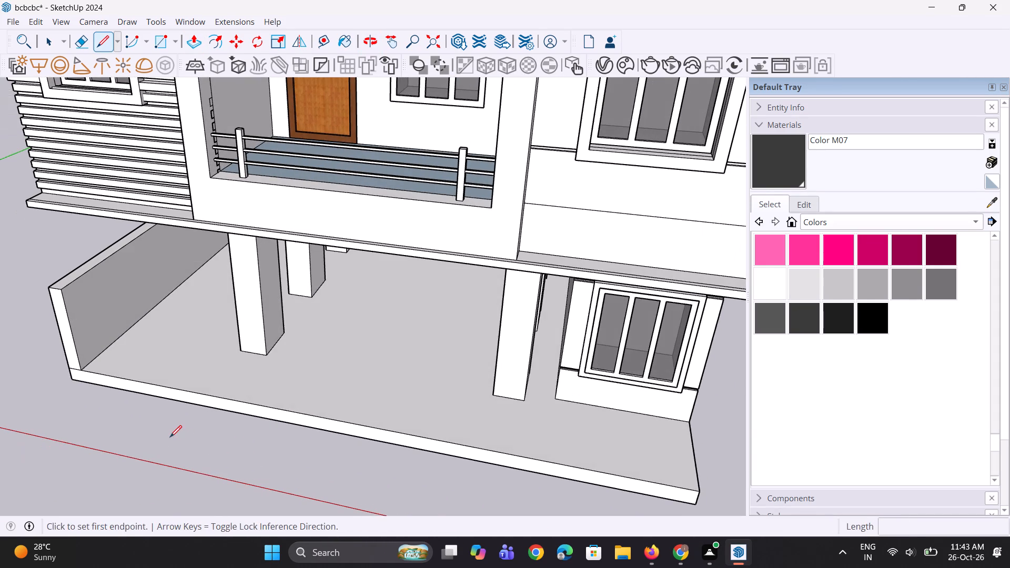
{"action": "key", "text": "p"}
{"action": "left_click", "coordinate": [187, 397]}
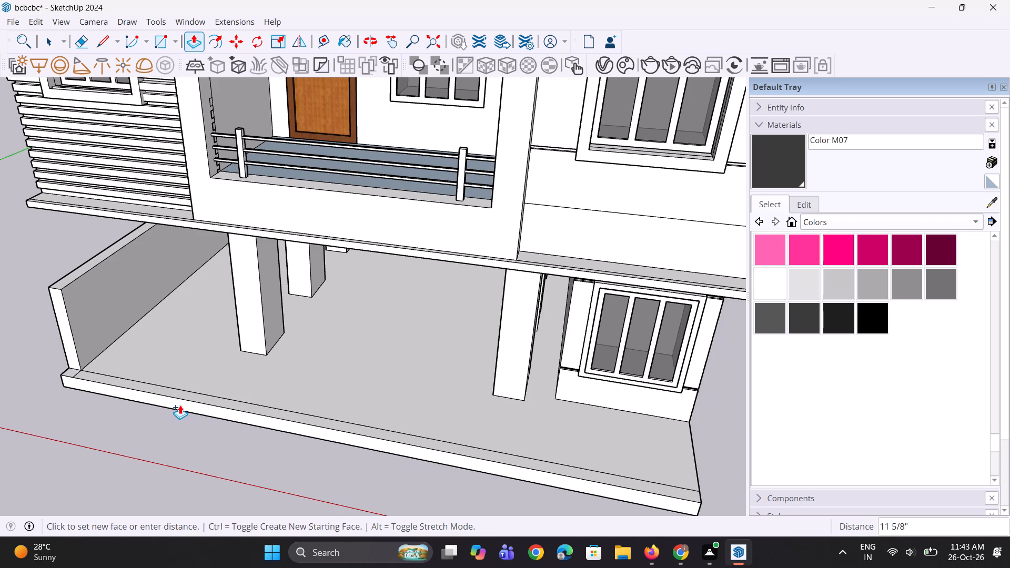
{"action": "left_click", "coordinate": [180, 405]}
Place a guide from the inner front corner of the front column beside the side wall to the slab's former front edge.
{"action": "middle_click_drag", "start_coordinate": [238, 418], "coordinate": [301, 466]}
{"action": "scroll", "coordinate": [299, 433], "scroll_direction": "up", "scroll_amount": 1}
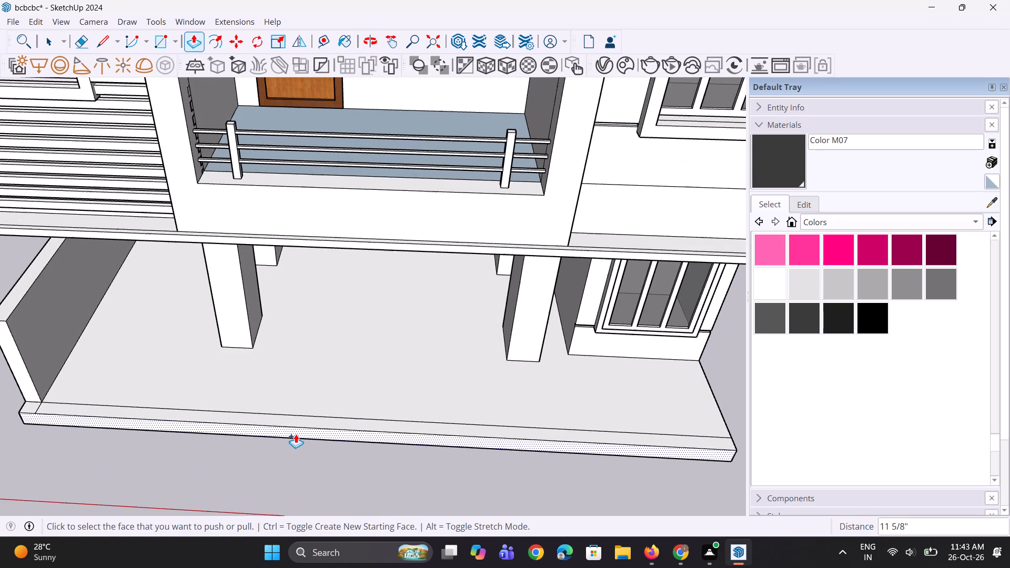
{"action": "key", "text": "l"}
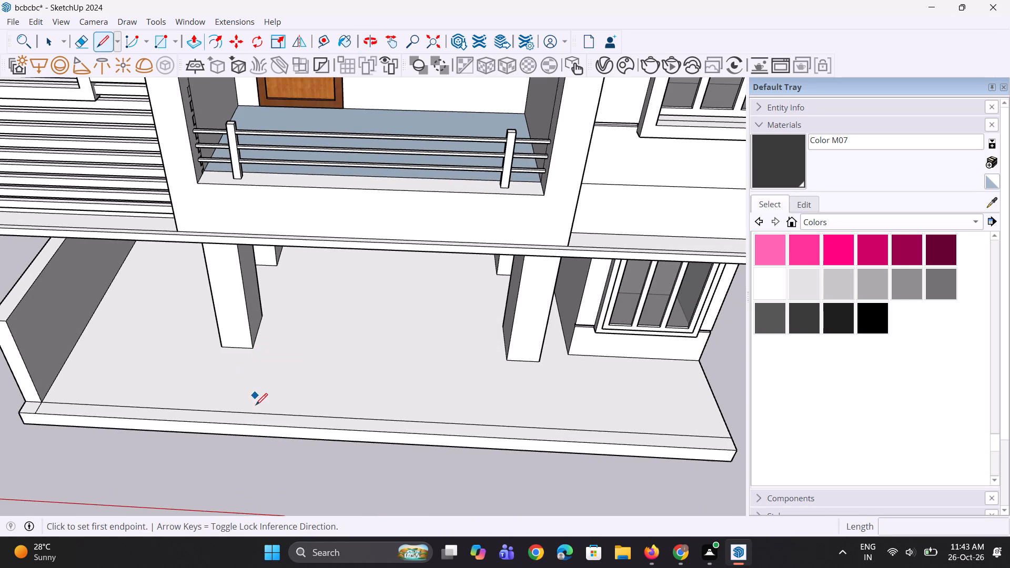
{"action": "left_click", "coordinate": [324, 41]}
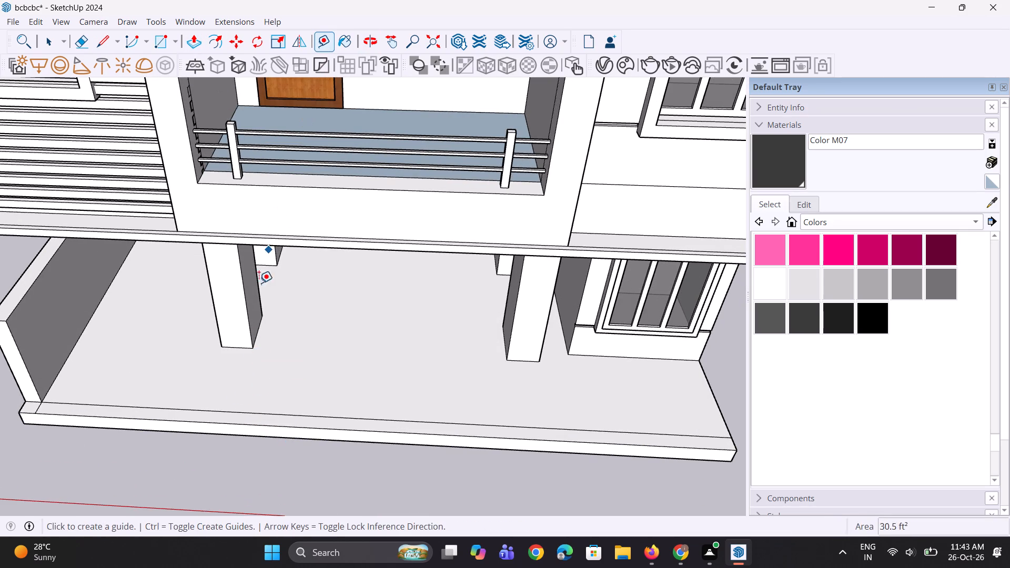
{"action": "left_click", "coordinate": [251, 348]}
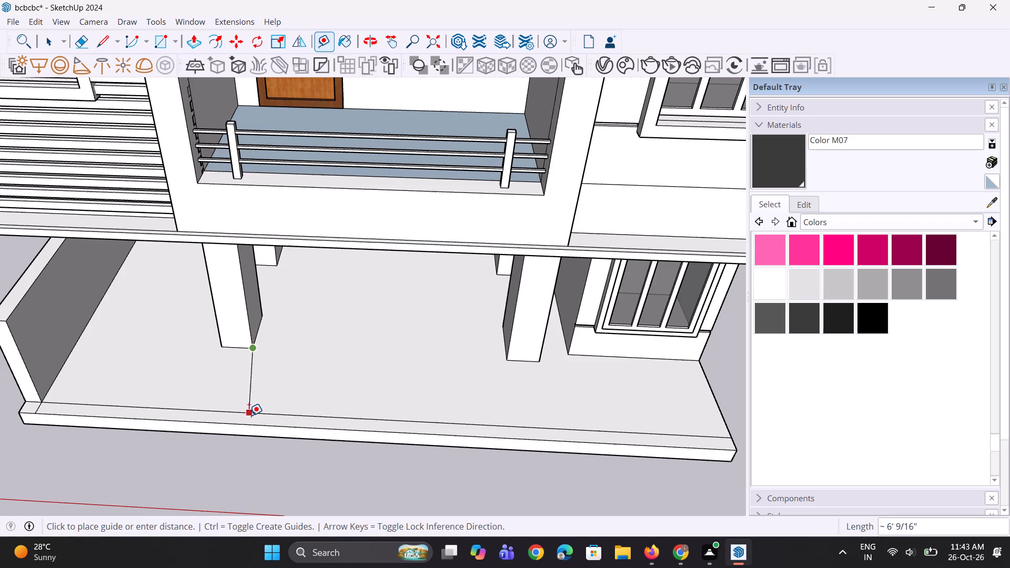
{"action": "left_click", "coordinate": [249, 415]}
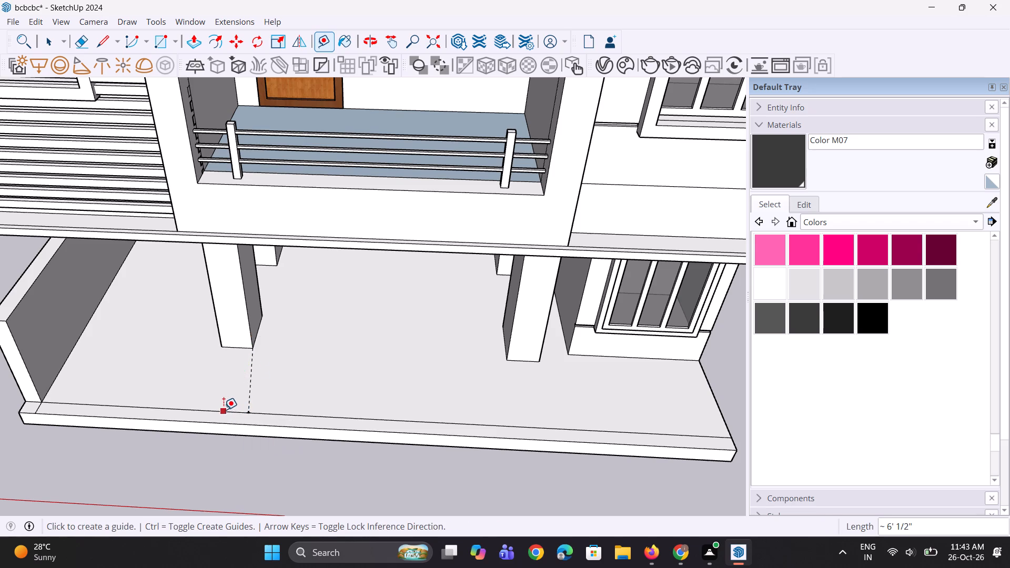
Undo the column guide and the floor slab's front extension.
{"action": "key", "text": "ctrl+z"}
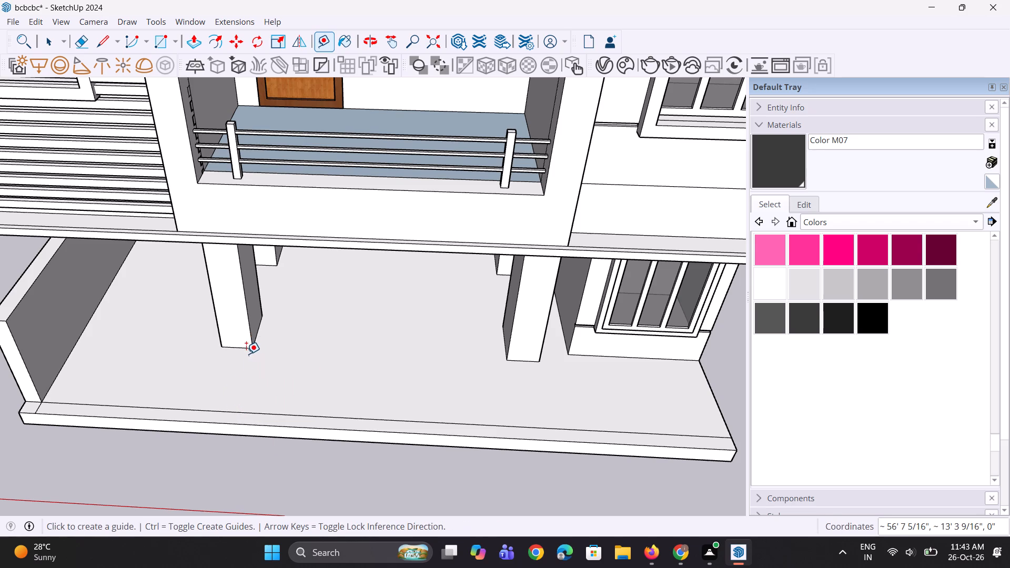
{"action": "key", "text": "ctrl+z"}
Place guides from the inner front corners of both front columns out to the floor slab's front edge.
{"action": "left_click", "coordinate": [246, 351]}
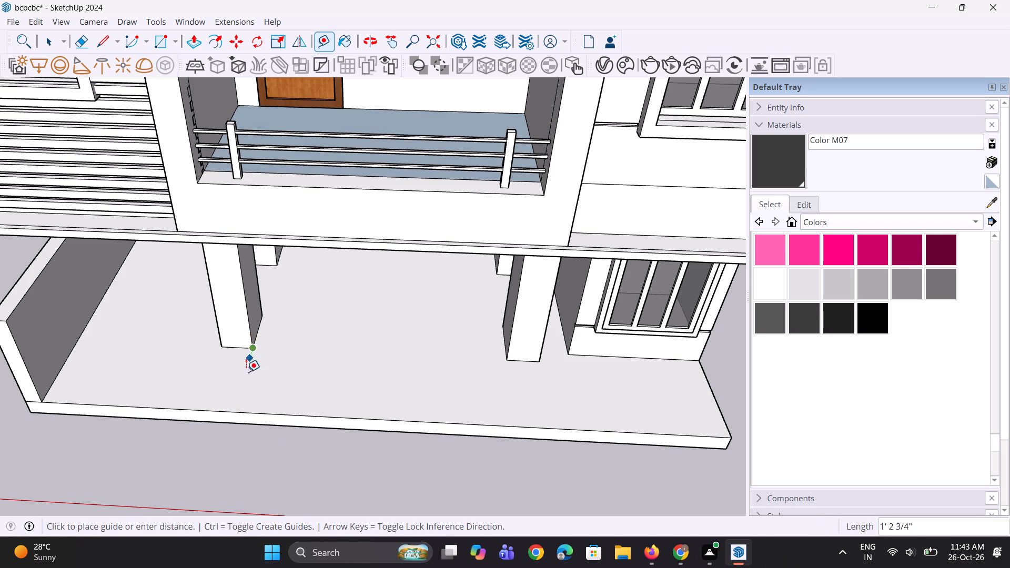
{"action": "left_click", "coordinate": [233, 411]}
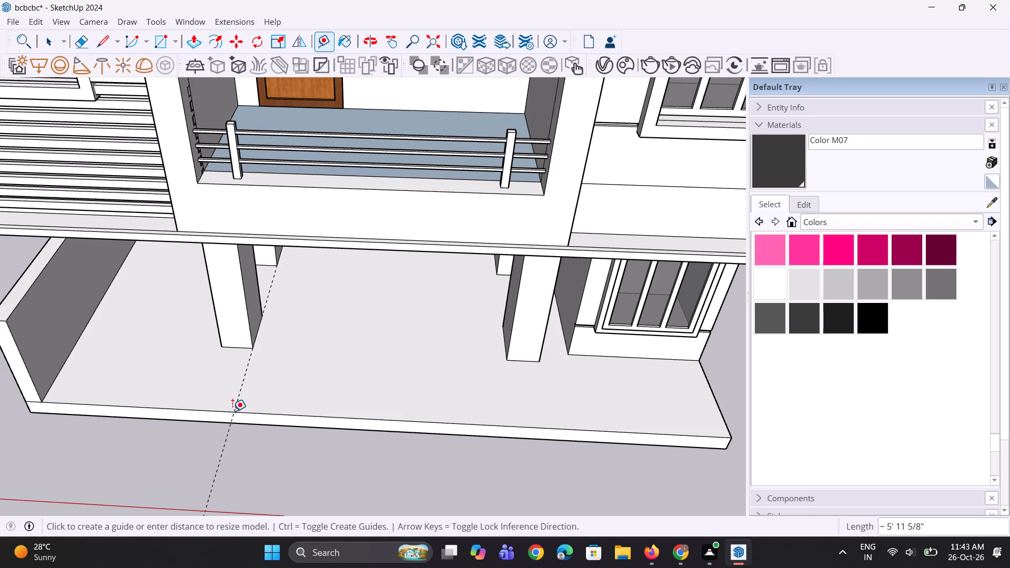
{"action": "left_click", "coordinate": [504, 363]}
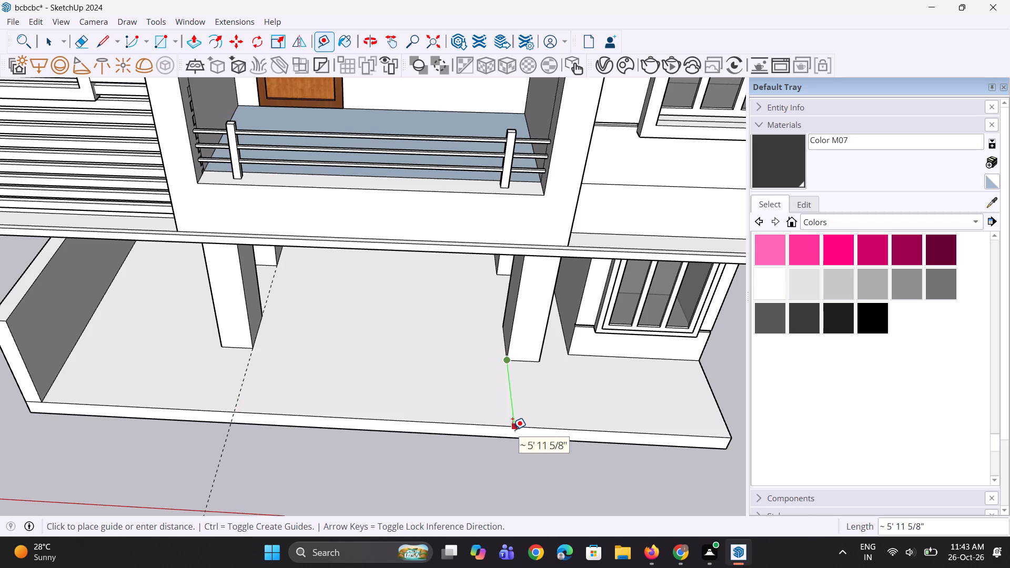
{"action": "left_click", "coordinate": [512, 430]}
Extend the floor slab's front face outward about 10 9/16" as a separate section, keeping its original front edge.
{"action": "scroll", "coordinate": [456, 415], "scroll_direction": "down", "scroll_amount": 4}
{"action": "middle_click_drag", "start_coordinate": [413, 418], "coordinate": [407, 372]}
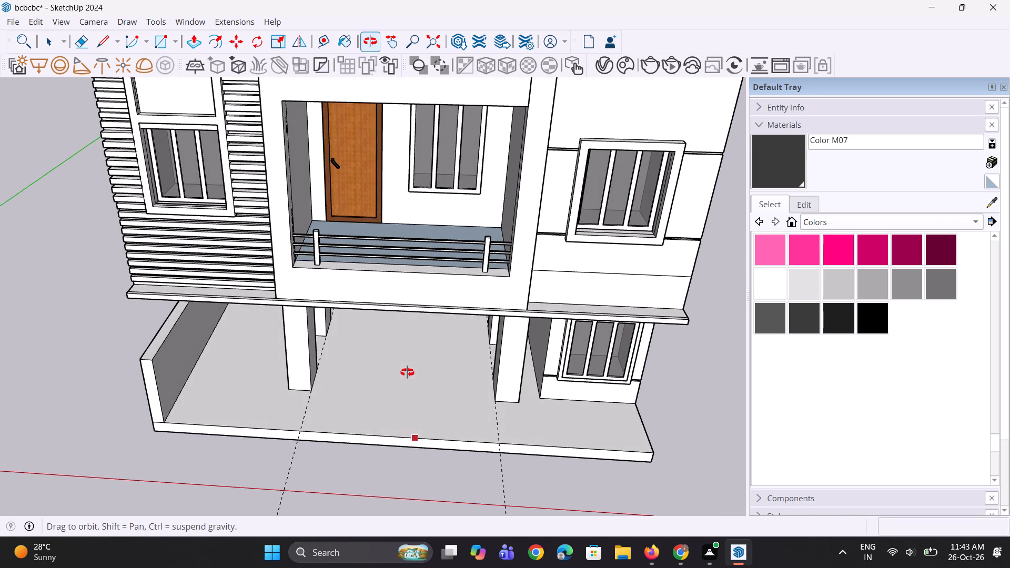
{"action": "key", "text": "space"}
{"action": "middle_click_drag", "start_coordinate": [407, 372], "coordinate": [407, 372]}
{"action": "key", "text": "space"}
{"action": "middle_click_drag", "start_coordinate": [330, 421], "coordinate": [299, 463]}
{"action": "scroll", "coordinate": [297, 464], "scroll_direction": "up", "scroll_amount": 2}
{"action": "key", "text": "p"}
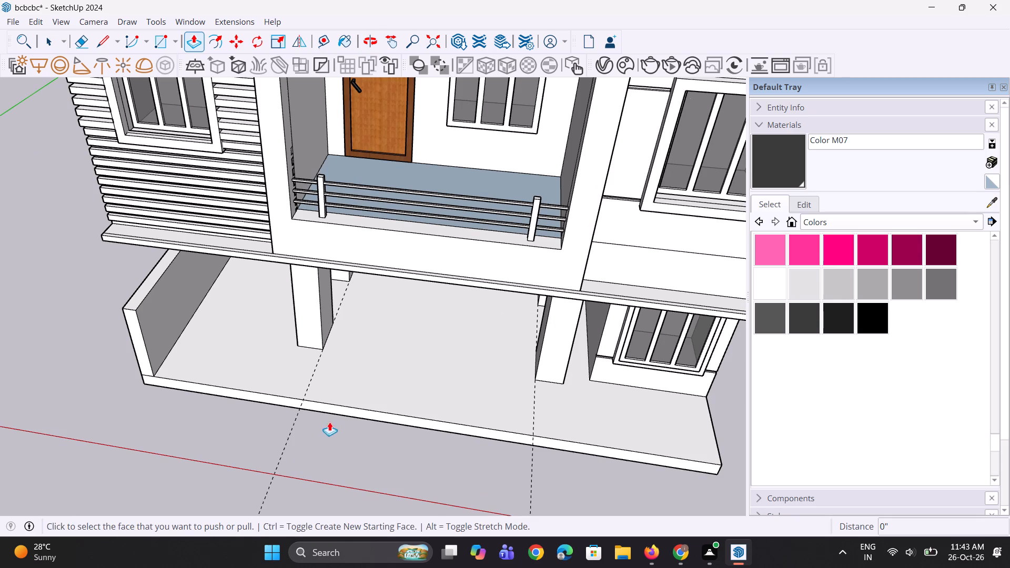
{"action": "left_click", "coordinate": [342, 411]}
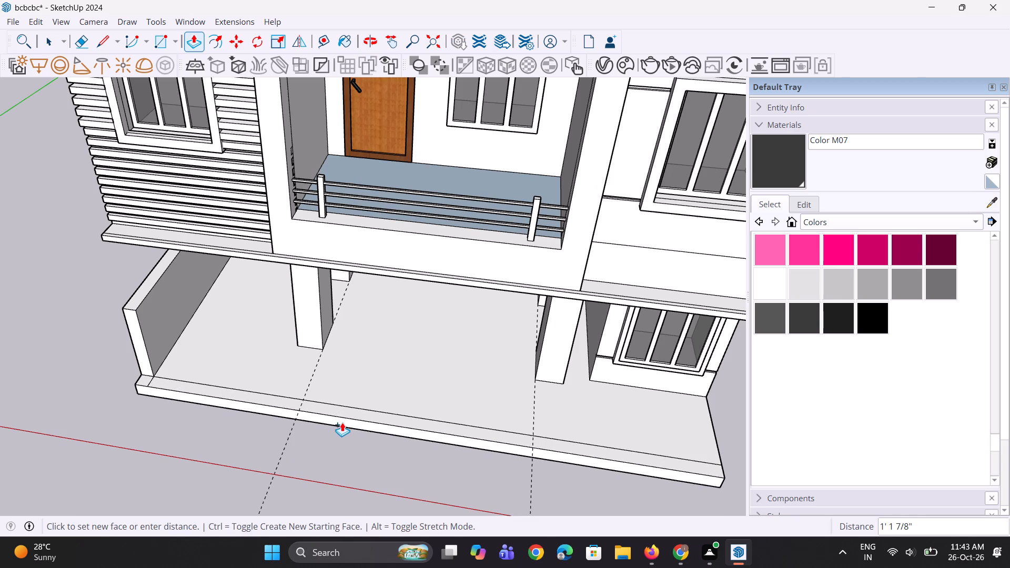
{"action": "left_click", "coordinate": [345, 420]}
Draw a line across the new front strip along the guide of the column beside the side wall.
{"action": "middle_click_drag", "start_coordinate": [291, 420], "coordinate": [299, 465]}
{"action": "scroll", "coordinate": [312, 411], "scroll_direction": "up", "scroll_amount": 3}
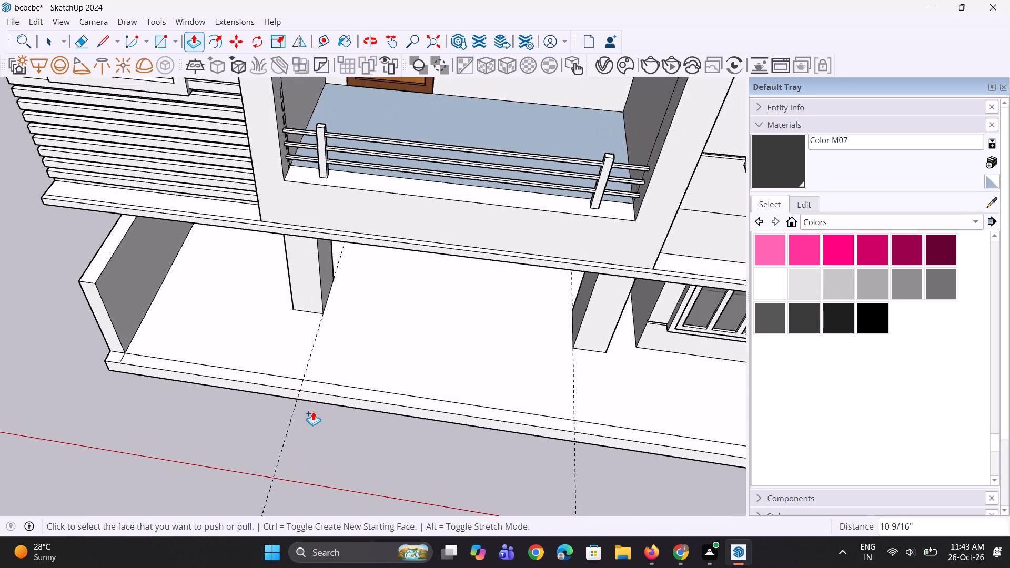
{"action": "scroll", "coordinate": [313, 411], "scroll_direction": "up", "scroll_amount": 1}
{"action": "key", "text": "l"}
{"action": "scroll", "coordinate": [313, 408], "scroll_direction": "up", "scroll_amount": 4}
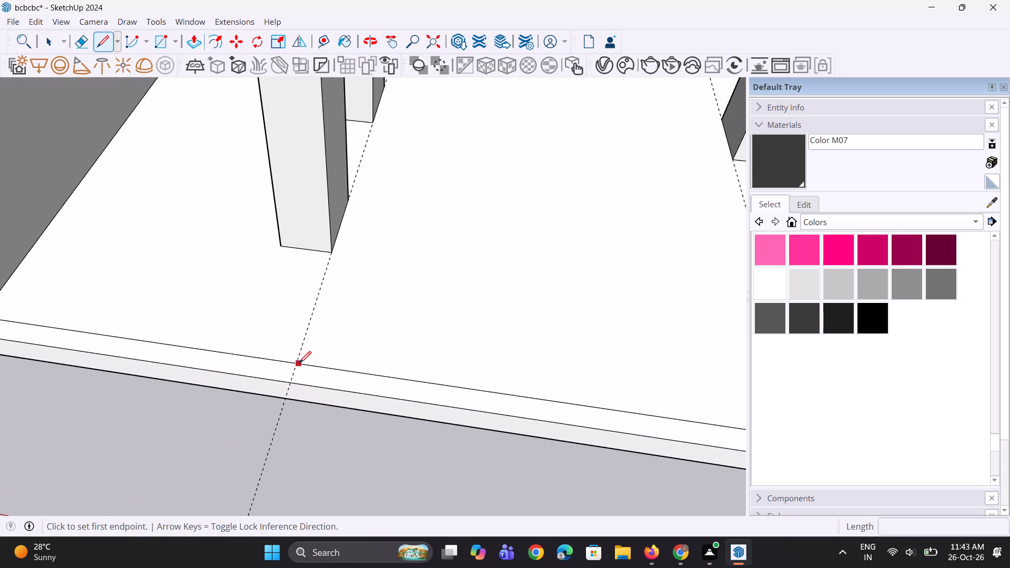
{"action": "left_click", "coordinate": [296, 363]}
{"action": "left_click", "coordinate": [291, 385]}
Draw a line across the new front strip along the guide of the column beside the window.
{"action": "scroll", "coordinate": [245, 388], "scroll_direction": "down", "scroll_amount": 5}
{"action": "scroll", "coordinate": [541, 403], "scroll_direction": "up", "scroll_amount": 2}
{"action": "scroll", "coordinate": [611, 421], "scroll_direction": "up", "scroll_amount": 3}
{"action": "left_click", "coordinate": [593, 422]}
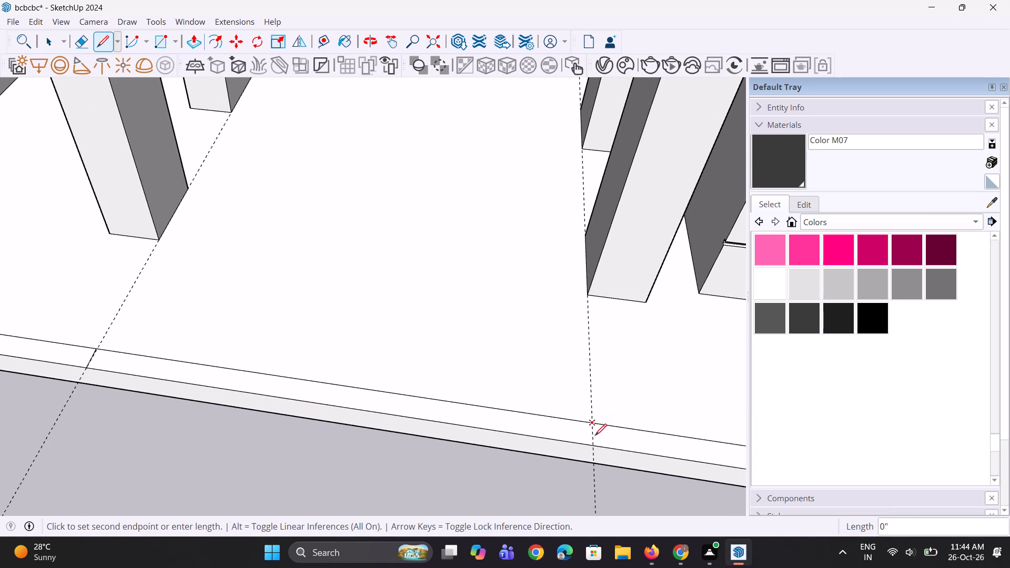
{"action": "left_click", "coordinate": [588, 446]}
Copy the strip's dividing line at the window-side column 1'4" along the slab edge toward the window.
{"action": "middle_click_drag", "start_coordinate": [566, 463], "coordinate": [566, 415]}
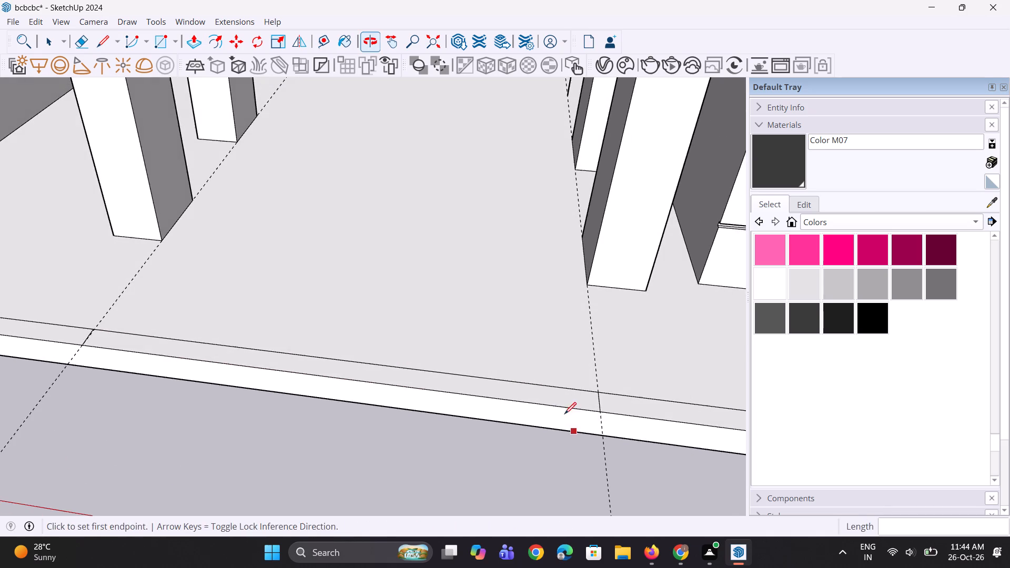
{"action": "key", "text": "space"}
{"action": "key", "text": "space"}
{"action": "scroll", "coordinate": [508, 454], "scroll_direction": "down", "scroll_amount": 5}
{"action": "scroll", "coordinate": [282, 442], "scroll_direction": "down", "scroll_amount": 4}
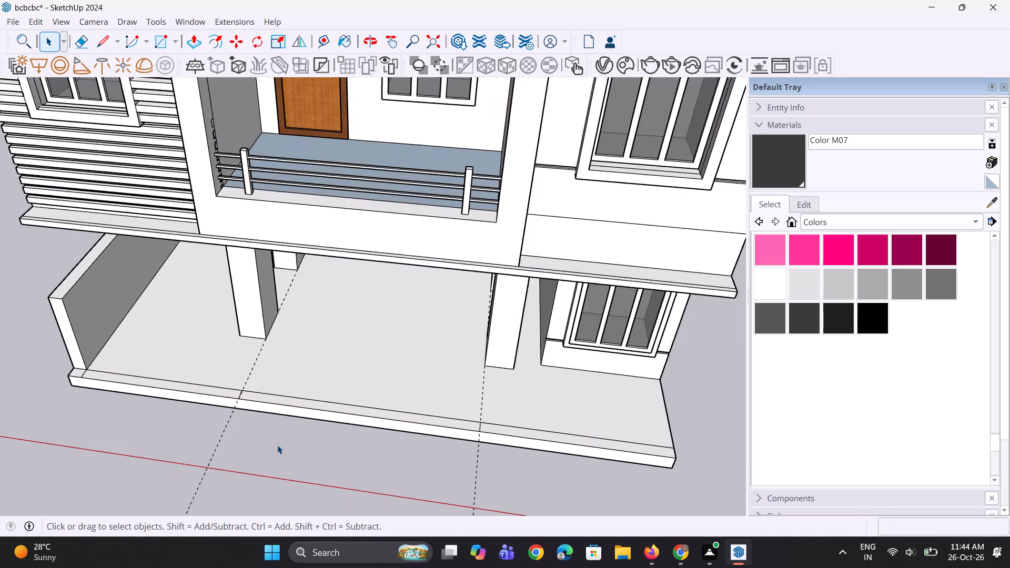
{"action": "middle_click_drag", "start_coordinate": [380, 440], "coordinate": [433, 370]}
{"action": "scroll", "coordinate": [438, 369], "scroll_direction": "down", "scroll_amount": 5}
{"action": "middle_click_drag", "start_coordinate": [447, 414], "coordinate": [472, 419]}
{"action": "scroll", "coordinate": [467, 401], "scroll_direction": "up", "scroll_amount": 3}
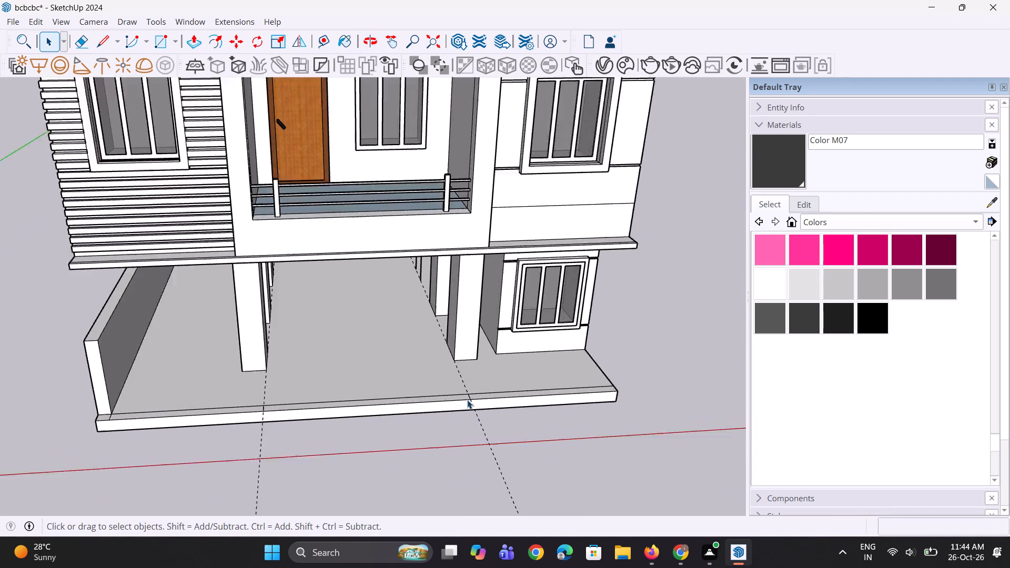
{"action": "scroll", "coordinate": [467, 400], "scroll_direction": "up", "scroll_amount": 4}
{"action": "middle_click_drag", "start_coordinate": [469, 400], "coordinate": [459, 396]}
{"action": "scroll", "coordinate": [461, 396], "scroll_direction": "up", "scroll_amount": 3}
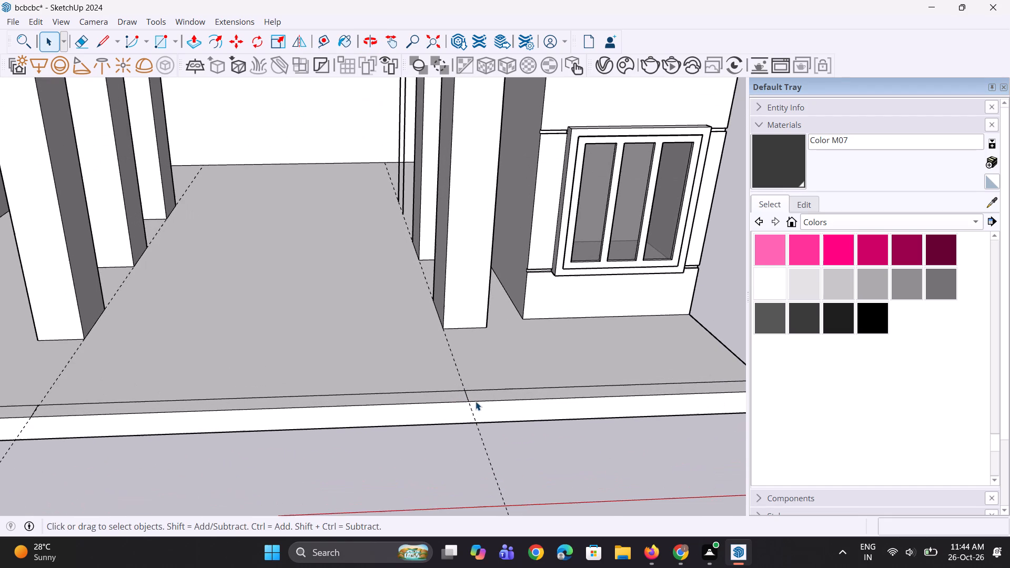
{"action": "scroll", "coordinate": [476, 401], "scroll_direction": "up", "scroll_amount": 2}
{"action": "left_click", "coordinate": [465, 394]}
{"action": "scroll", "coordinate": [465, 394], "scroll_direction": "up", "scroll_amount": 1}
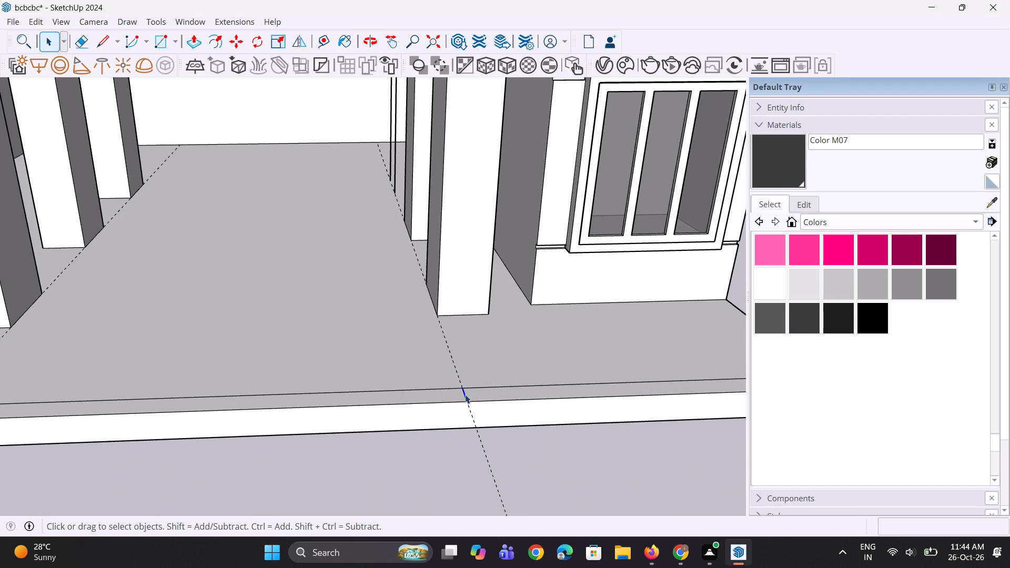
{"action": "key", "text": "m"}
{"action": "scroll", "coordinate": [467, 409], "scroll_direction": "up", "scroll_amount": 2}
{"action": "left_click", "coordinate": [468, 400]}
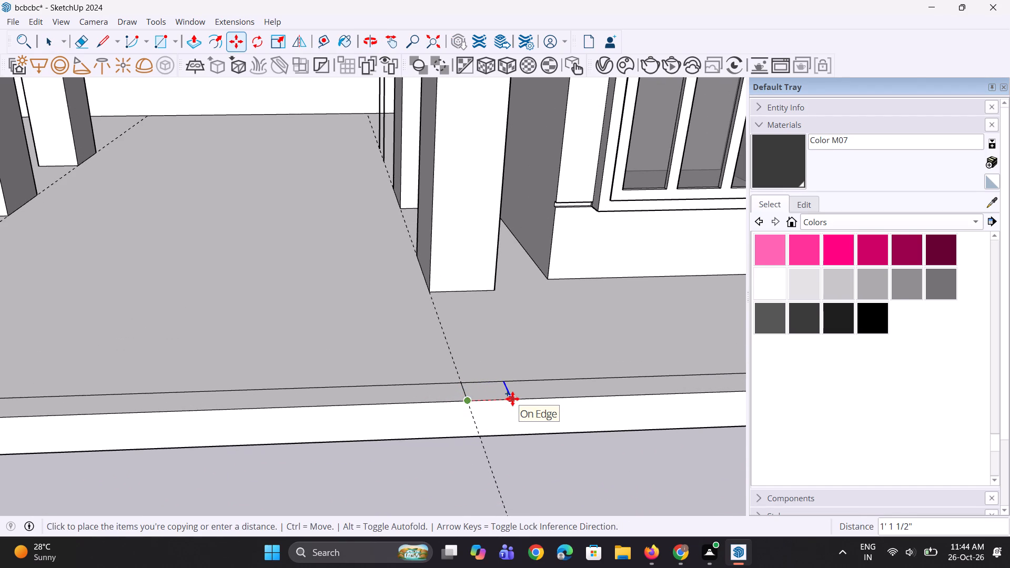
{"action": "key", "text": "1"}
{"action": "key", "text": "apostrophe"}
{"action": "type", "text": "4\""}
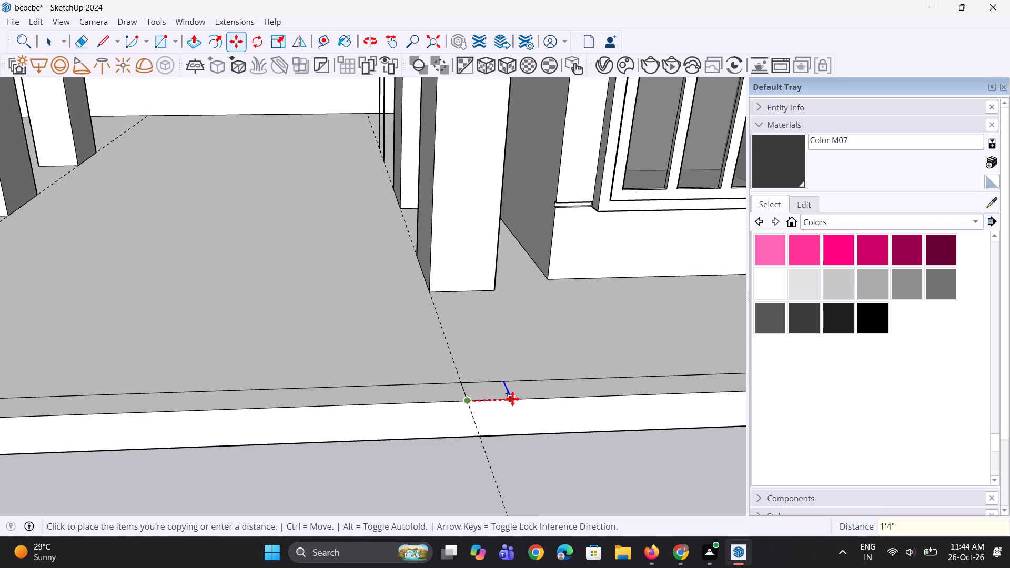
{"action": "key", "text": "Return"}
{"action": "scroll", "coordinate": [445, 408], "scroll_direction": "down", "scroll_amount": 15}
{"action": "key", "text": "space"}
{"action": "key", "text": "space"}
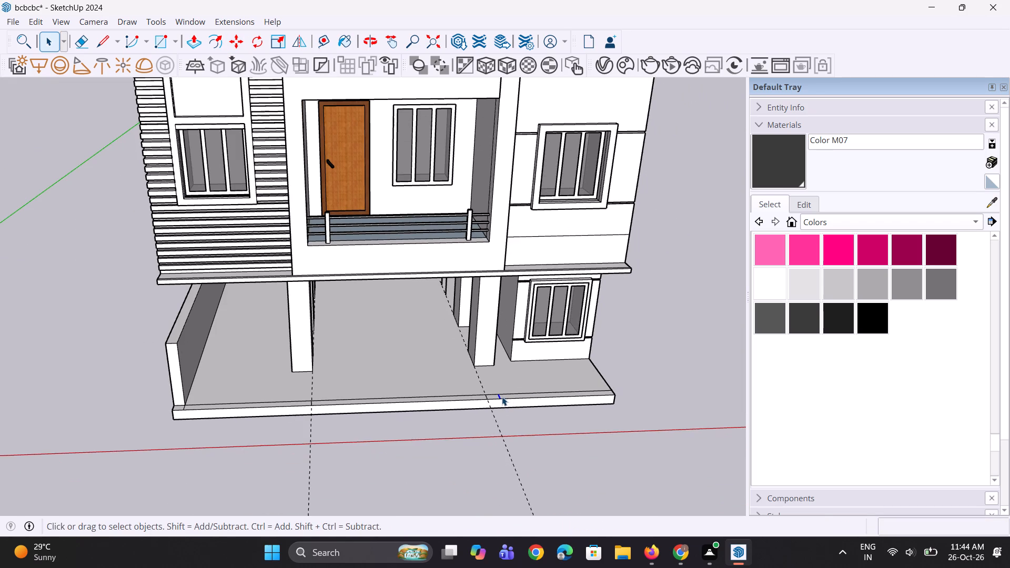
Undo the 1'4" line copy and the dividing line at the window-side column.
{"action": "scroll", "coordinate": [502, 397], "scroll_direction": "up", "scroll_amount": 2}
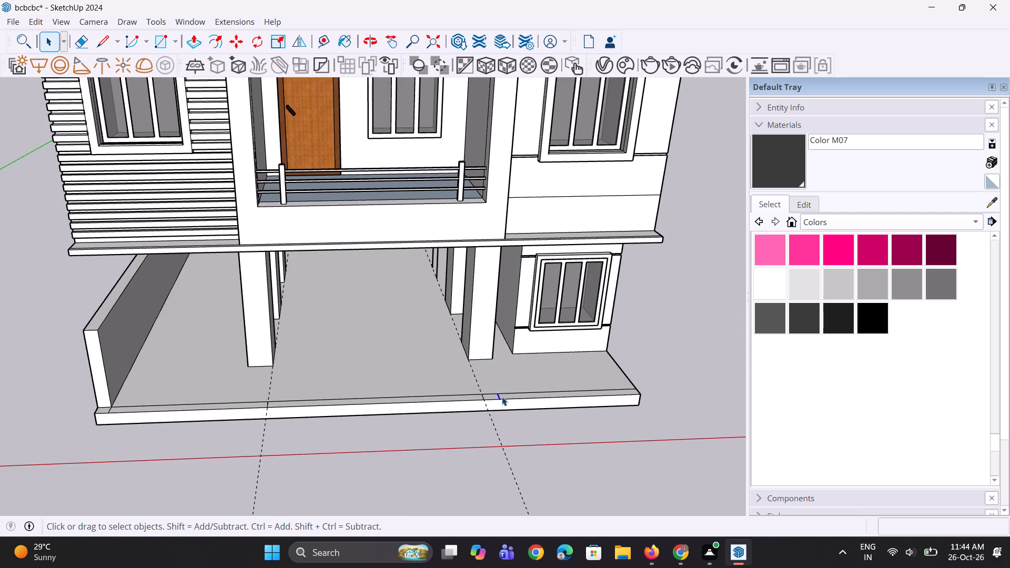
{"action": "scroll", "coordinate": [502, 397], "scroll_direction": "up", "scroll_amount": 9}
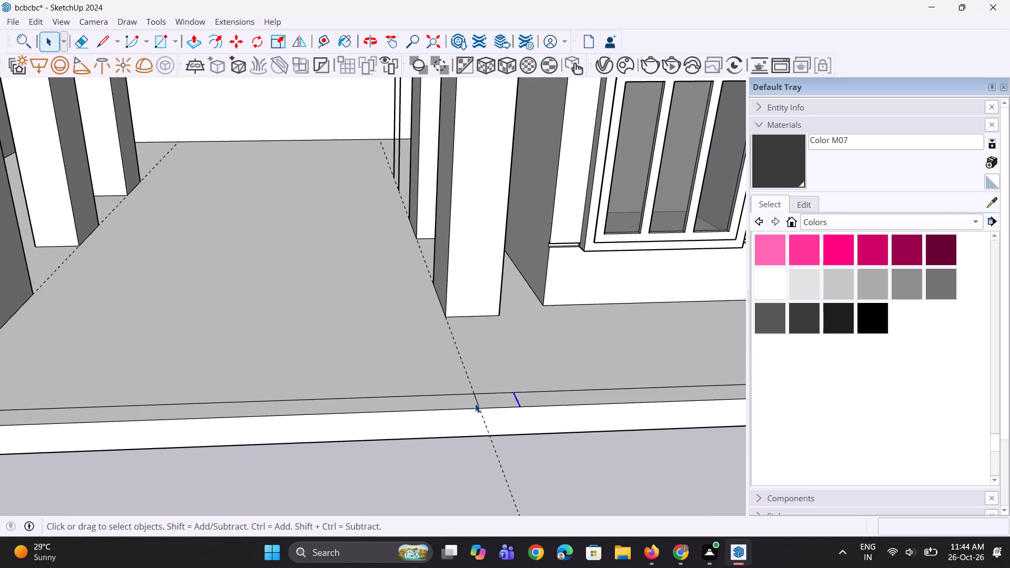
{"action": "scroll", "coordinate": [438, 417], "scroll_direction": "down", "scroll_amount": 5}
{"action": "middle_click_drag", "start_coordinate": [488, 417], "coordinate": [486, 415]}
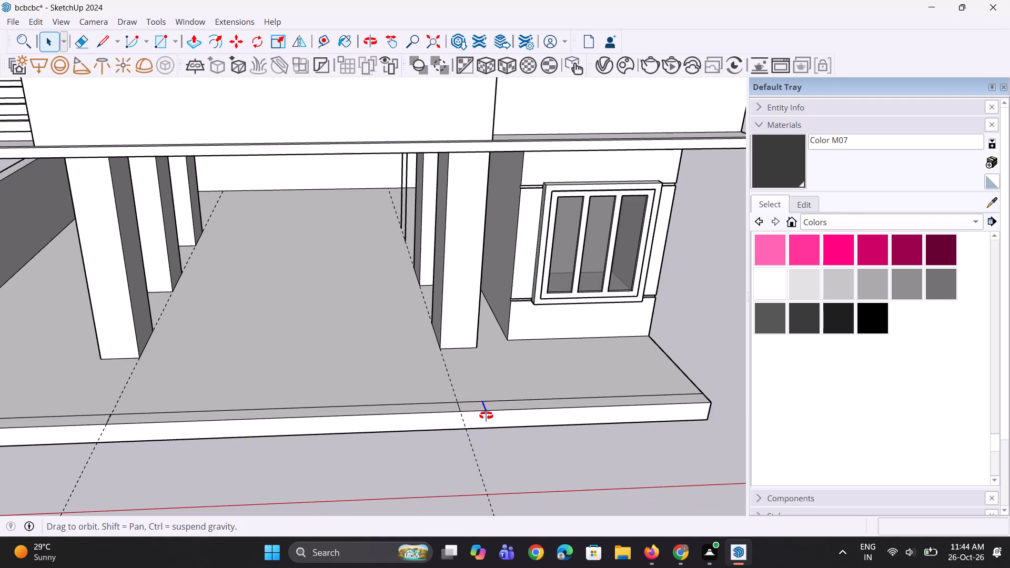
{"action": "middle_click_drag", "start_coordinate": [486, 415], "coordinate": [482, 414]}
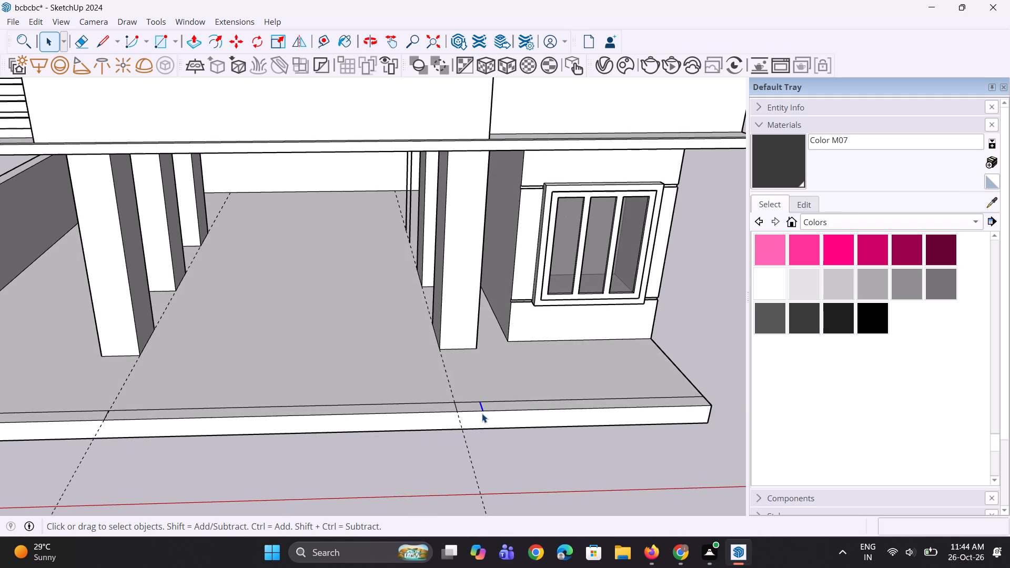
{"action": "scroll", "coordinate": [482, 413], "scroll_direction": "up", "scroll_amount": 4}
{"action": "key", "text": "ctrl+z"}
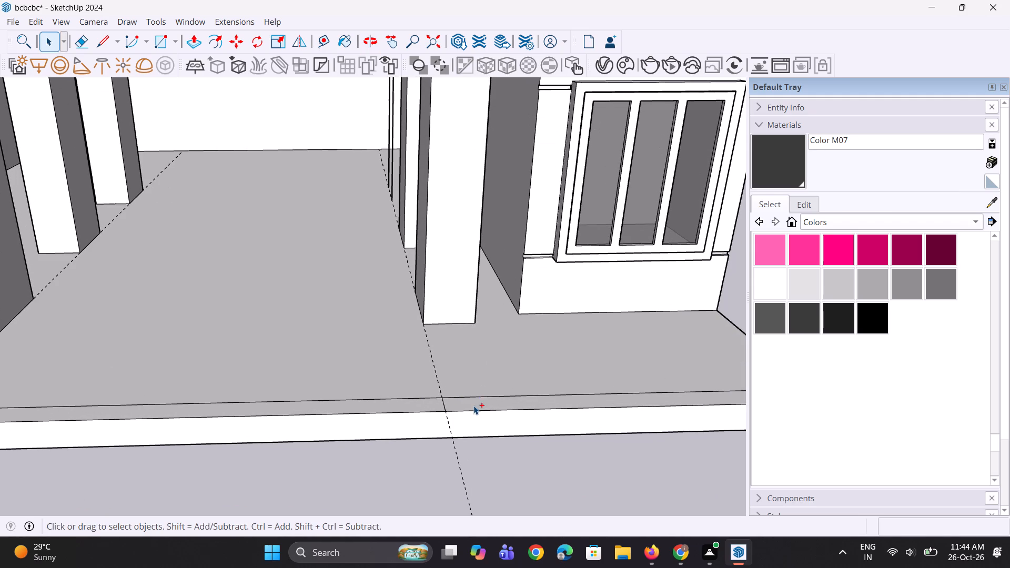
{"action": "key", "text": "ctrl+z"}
Redraw the line across the front strip along the guide of the window-side column.
{"action": "scroll", "coordinate": [441, 405], "scroll_direction": "up", "scroll_amount": 1}
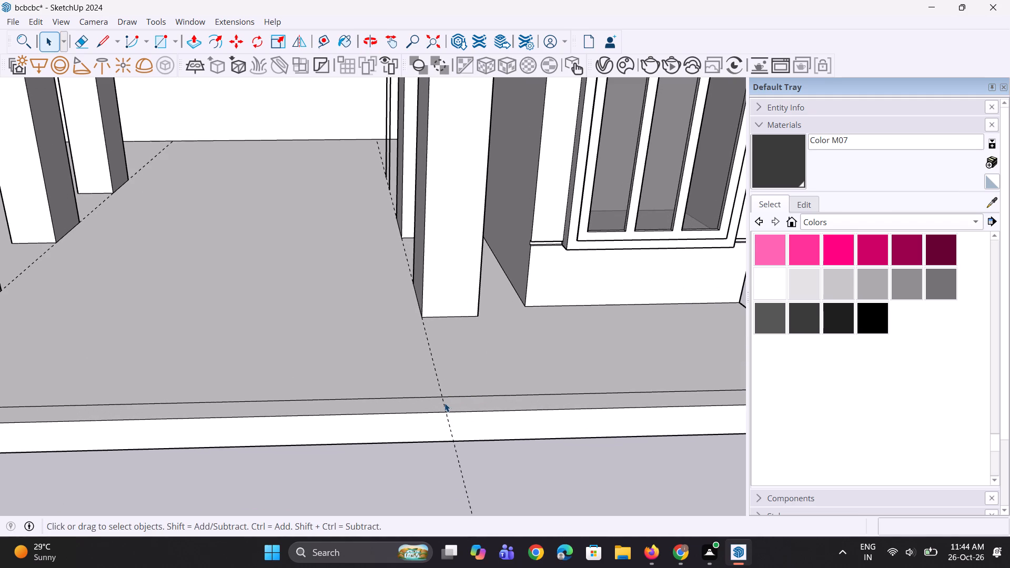
{"action": "key", "text": "l"}
{"action": "scroll", "coordinate": [451, 401], "scroll_direction": "up", "scroll_amount": 2}
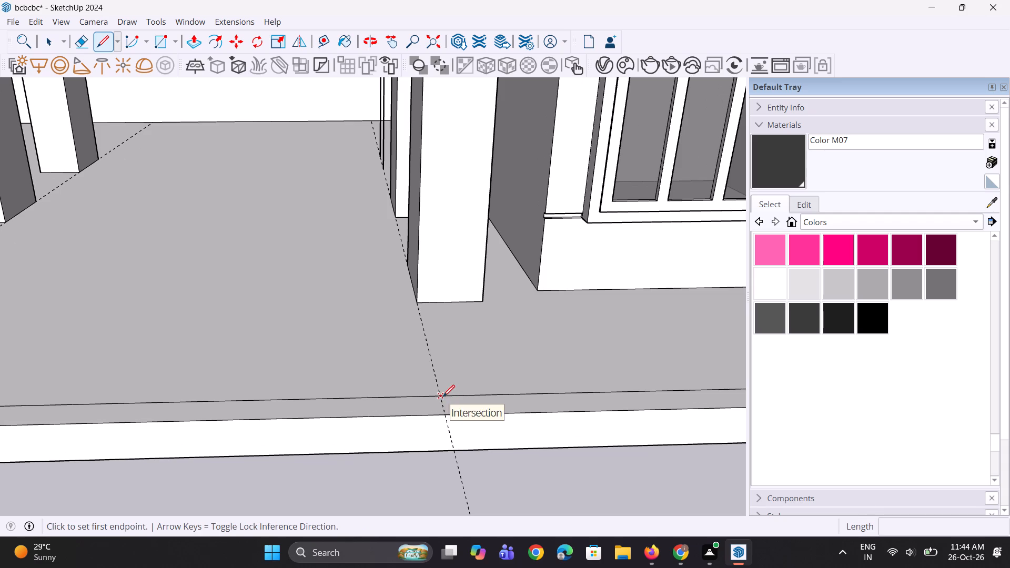
{"action": "left_click", "coordinate": [442, 397]}
{"action": "left_click", "coordinate": [448, 416]}
{"action": "key", "text": "space"}
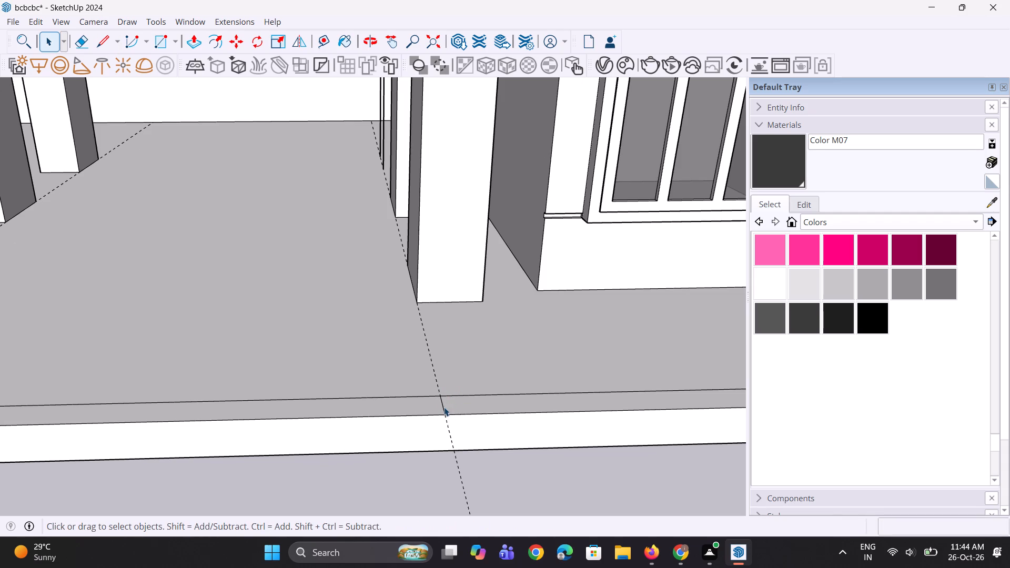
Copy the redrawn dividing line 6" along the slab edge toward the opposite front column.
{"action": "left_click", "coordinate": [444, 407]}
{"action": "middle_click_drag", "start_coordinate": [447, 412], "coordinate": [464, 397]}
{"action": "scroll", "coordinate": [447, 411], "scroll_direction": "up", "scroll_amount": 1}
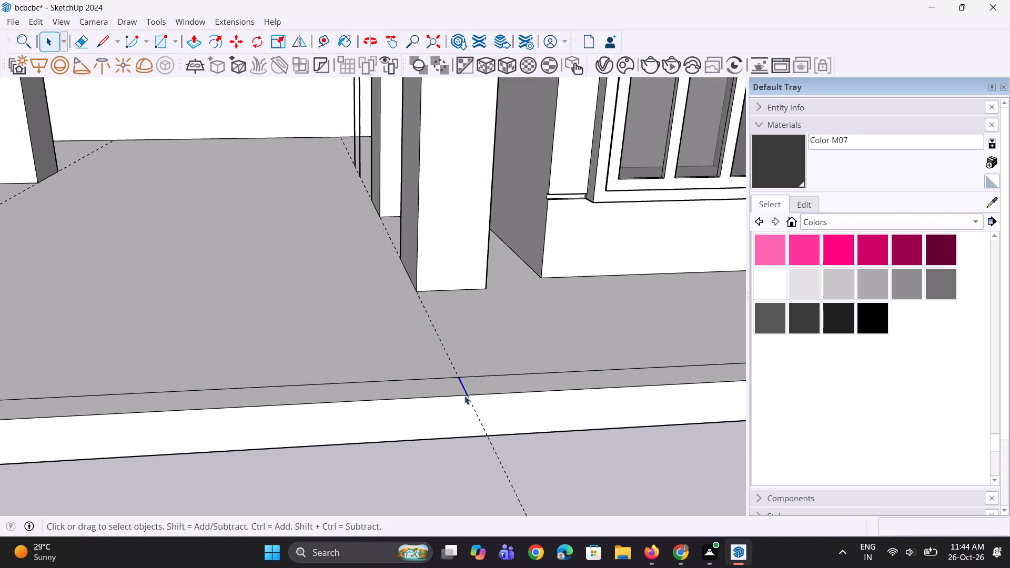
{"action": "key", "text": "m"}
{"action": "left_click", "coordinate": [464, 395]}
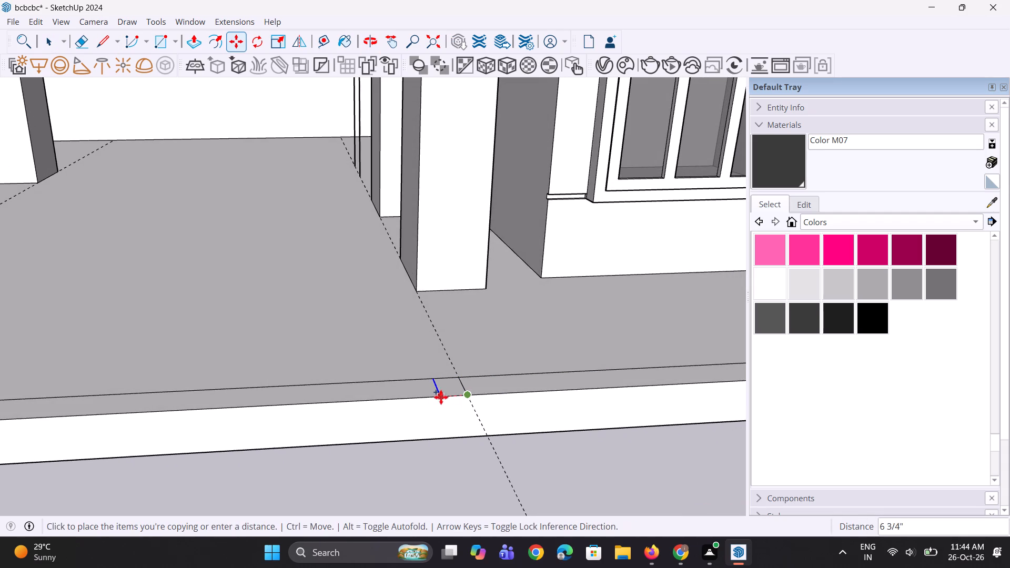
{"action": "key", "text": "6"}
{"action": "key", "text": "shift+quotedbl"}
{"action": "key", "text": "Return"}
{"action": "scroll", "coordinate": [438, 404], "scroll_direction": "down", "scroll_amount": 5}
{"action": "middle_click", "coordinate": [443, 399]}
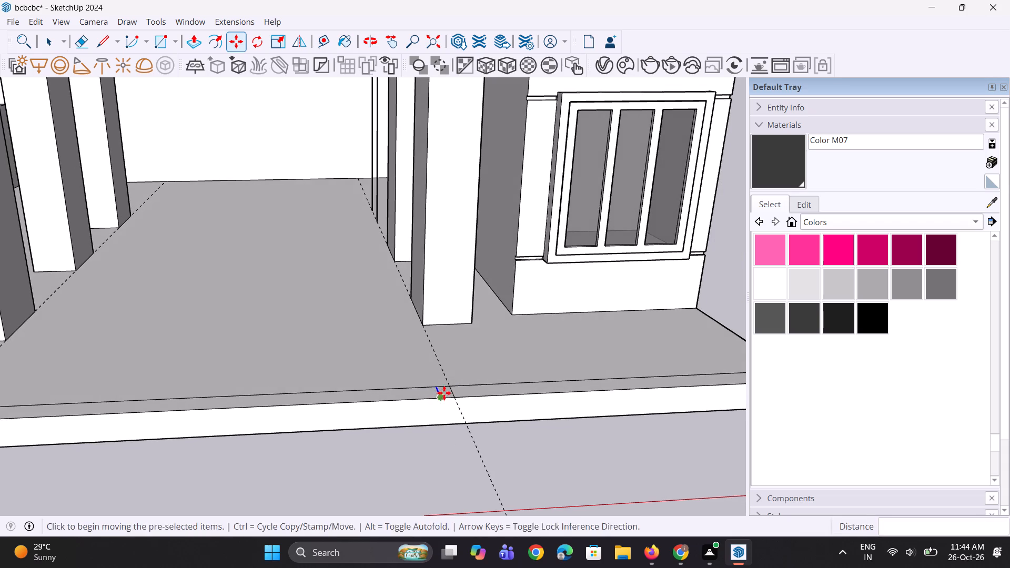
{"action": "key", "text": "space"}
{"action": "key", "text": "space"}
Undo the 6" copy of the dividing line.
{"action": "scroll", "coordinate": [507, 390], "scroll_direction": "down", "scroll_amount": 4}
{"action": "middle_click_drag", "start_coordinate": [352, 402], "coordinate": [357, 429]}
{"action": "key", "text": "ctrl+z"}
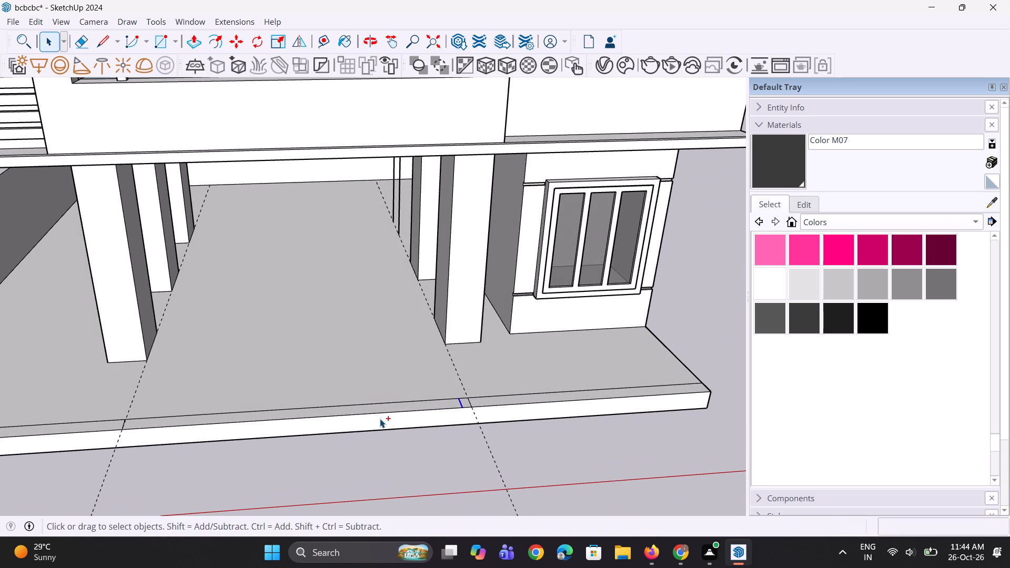
Copy the dividing line at the window-side column 8" along the slab edge toward the opposite front column.
{"action": "scroll", "coordinate": [403, 411], "scroll_direction": "up", "scroll_amount": 5}
{"action": "key", "text": "space"}
{"action": "key", "text": "space"}
{"action": "left_click", "coordinate": [502, 400]}
{"action": "scroll", "coordinate": [502, 401], "scroll_direction": "up", "scroll_amount": 3}
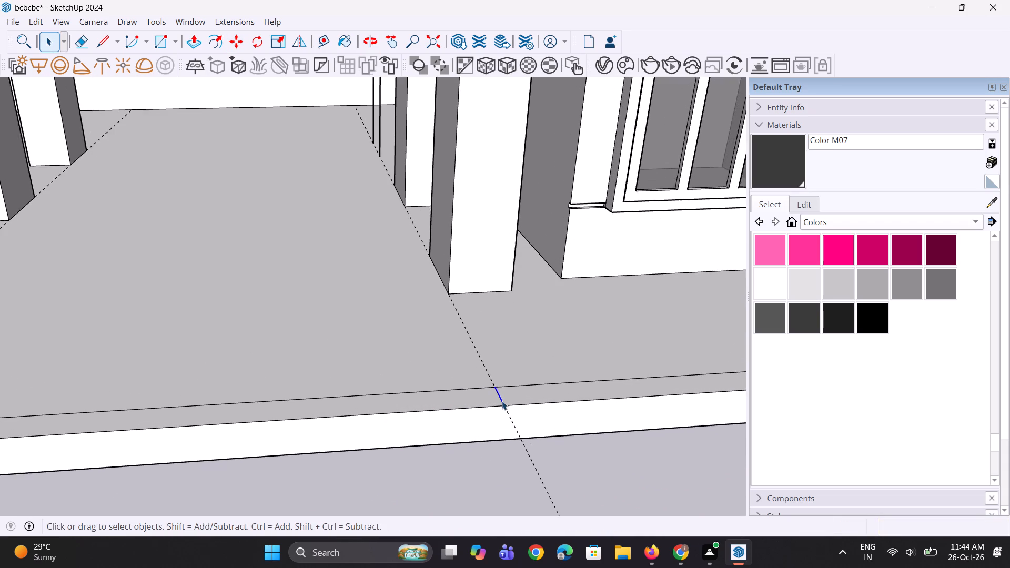
{"action": "key", "text": "m"}
{"action": "left_click", "coordinate": [500, 405]}
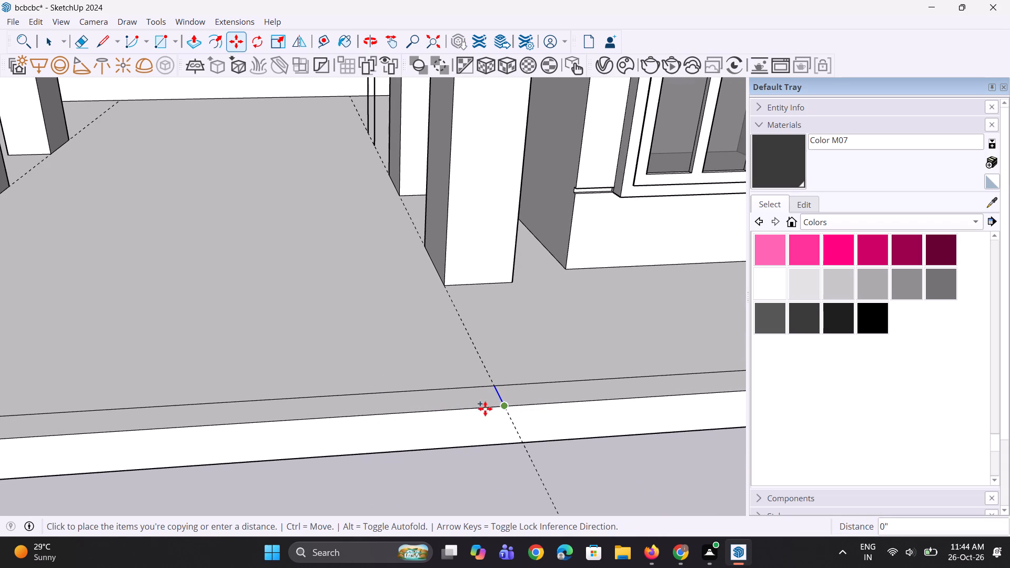
{"action": "type", "text": "8\""}
{"action": "key", "text": "Return"}
{"action": "scroll", "coordinate": [488, 408], "scroll_direction": "down", "scroll_amount": 4}
{"action": "key", "text": "space"}
{"action": "key", "text": "space"}
{"action": "scroll", "coordinate": [499, 402], "scroll_direction": "down", "scroll_amount": 5}
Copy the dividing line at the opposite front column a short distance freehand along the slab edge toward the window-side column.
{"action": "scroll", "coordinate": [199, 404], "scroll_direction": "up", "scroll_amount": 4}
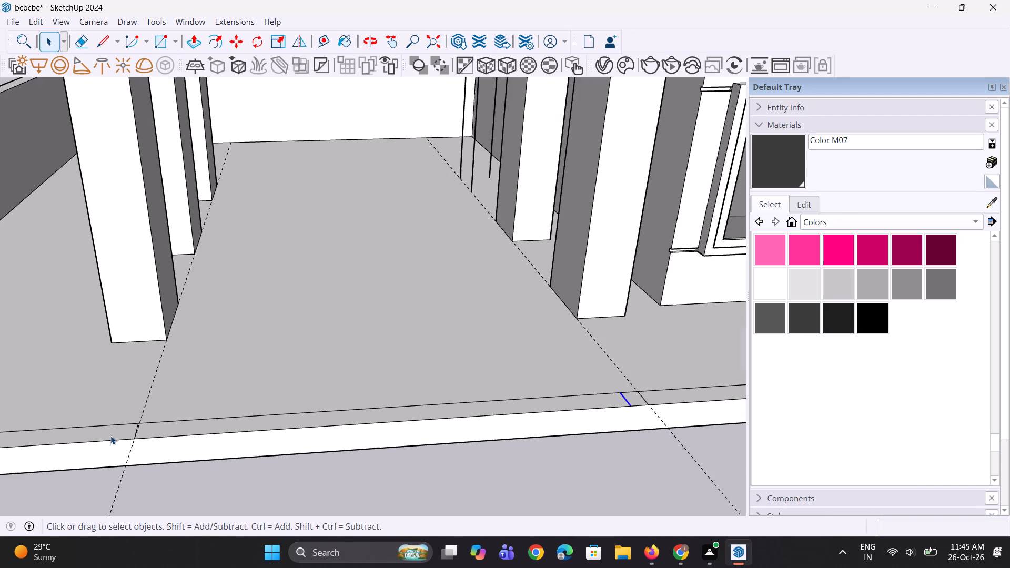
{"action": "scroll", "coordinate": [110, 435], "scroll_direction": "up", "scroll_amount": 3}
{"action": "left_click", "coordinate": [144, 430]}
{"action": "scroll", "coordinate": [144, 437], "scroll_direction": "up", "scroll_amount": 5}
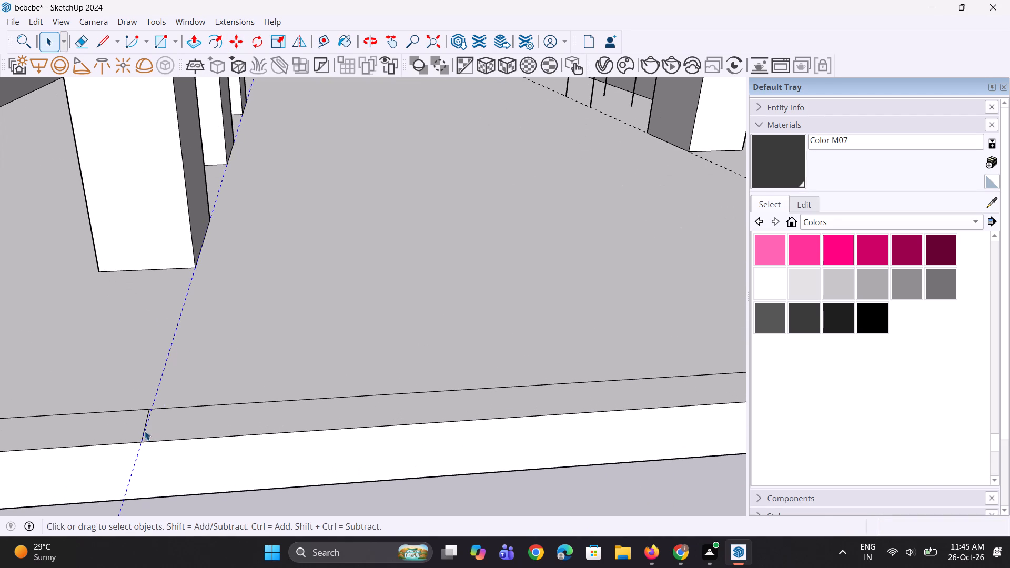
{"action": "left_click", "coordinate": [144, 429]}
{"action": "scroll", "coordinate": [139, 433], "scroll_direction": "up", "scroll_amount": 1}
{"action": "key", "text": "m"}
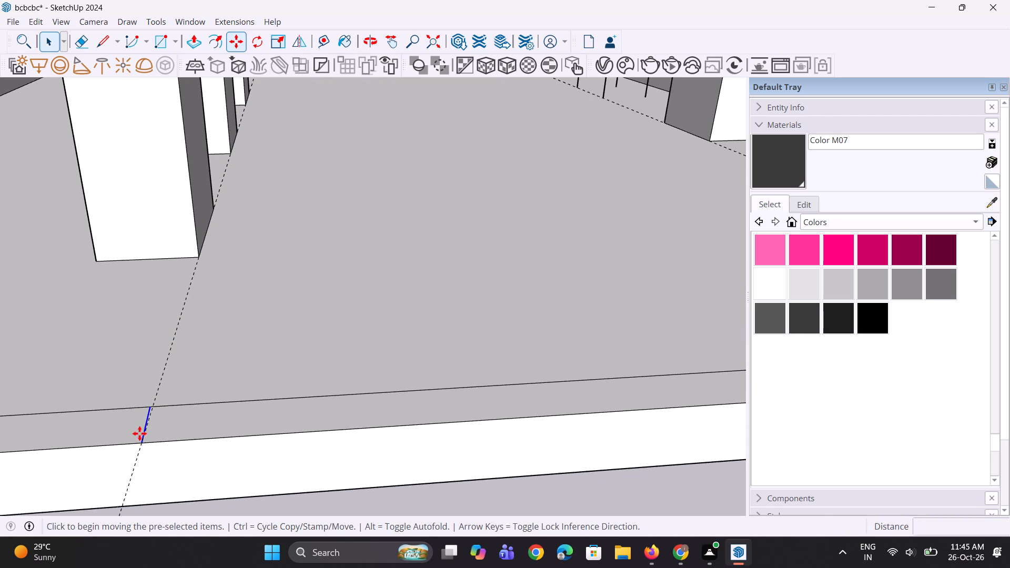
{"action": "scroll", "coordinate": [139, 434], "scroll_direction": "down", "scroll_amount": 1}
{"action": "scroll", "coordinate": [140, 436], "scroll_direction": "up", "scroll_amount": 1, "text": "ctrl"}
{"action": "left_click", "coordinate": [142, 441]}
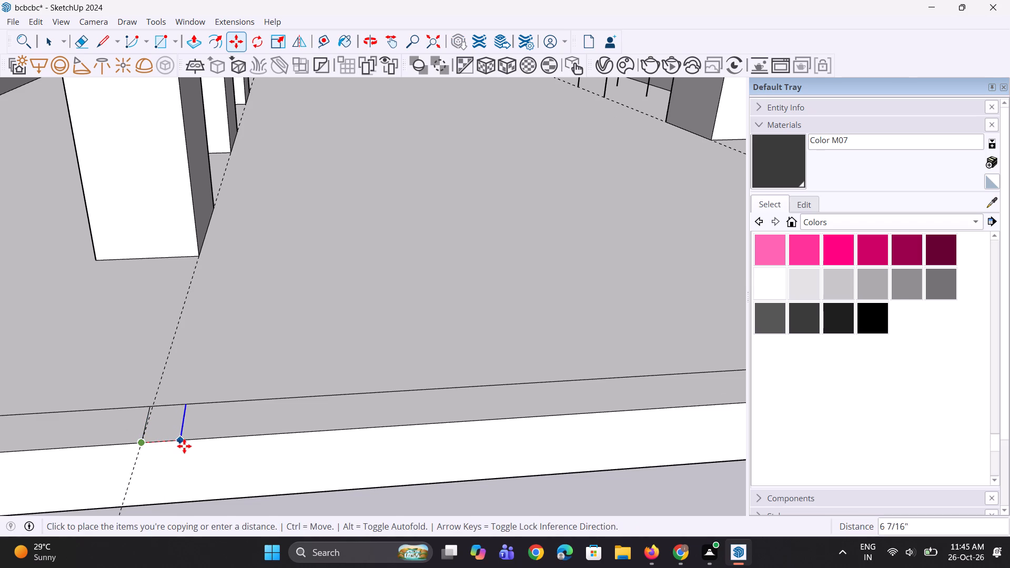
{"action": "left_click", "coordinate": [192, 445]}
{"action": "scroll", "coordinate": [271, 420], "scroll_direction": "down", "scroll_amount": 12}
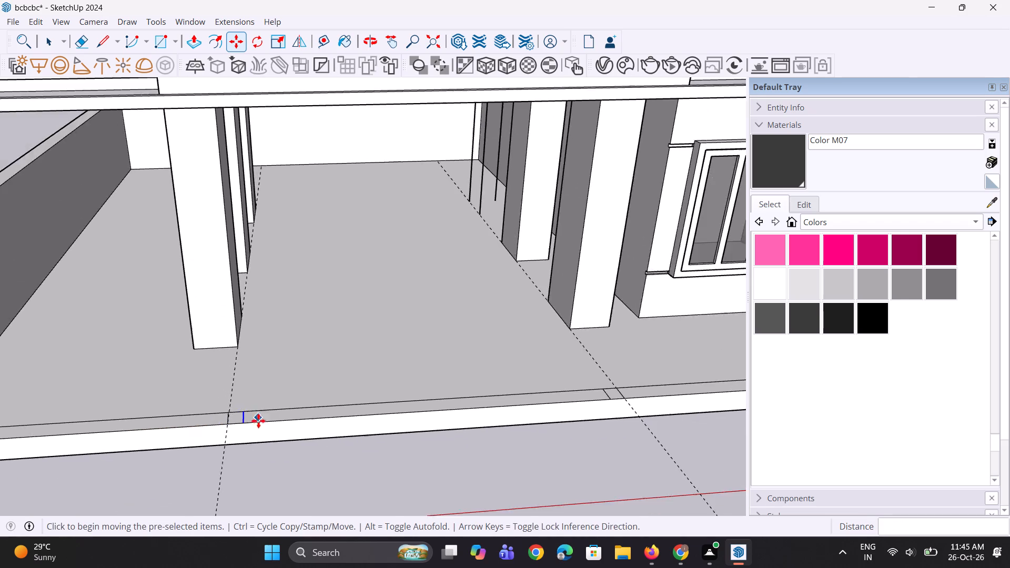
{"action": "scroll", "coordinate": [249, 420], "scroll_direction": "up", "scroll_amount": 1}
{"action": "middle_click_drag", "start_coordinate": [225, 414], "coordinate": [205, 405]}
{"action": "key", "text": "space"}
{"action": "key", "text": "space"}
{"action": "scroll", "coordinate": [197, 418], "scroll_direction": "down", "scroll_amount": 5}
Copy the window-side column's guide-aligned dividing line 1'4" along the slab edge, away from the opposite front column.
{"action": "middle_click_drag", "start_coordinate": [492, 415], "coordinate": [479, 462]}
{"action": "scroll", "coordinate": [478, 429], "scroll_direction": "up", "scroll_amount": 6}
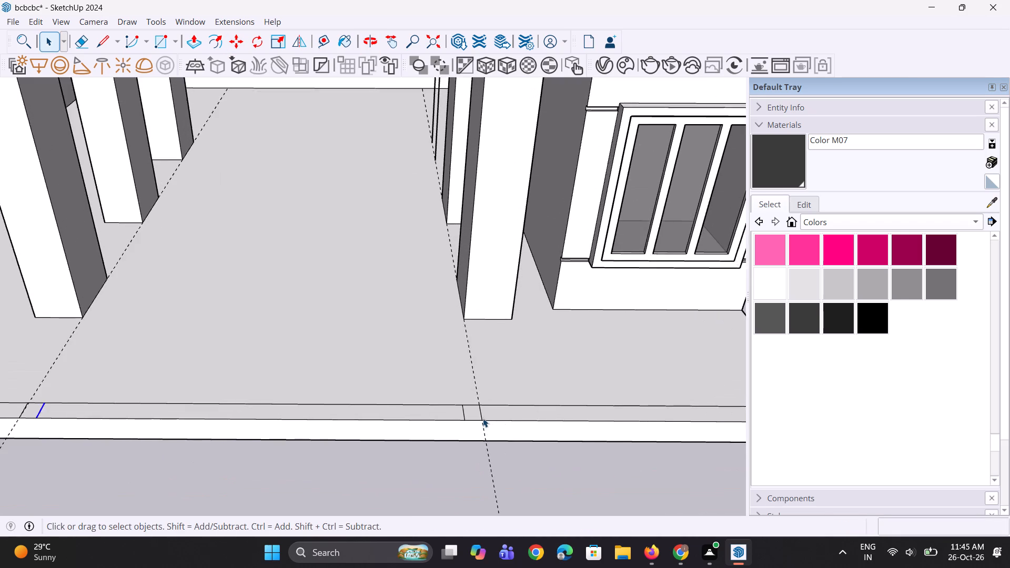
{"action": "left_click", "coordinate": [480, 414]}
{"action": "scroll", "coordinate": [479, 430], "scroll_direction": "up", "scroll_amount": 2}
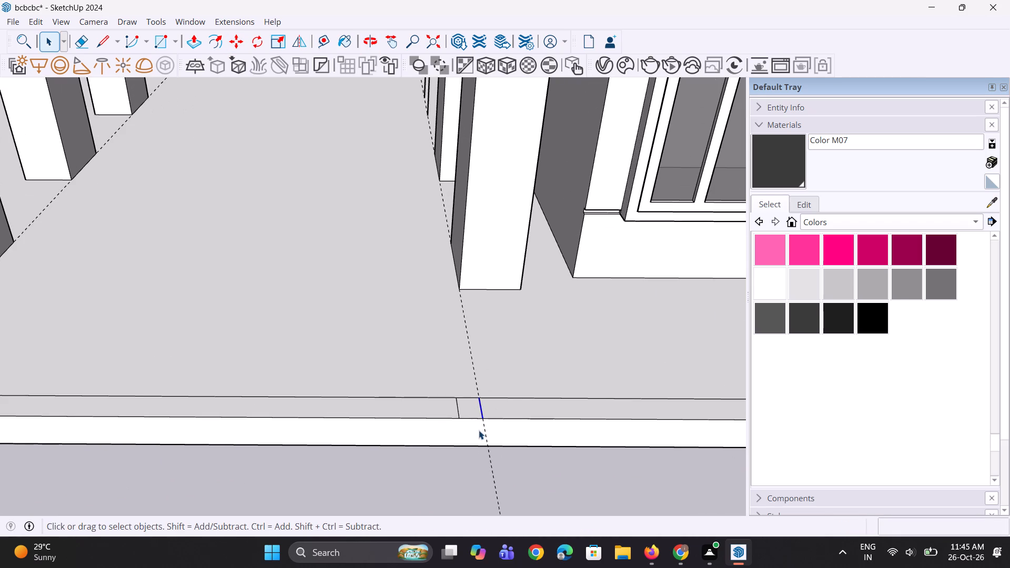
{"action": "key", "text": "m"}
{"action": "scroll", "coordinate": [480, 427], "scroll_direction": "up", "scroll_amount": 1, "text": "ctrl"}
{"action": "left_click", "coordinate": [490, 420]}
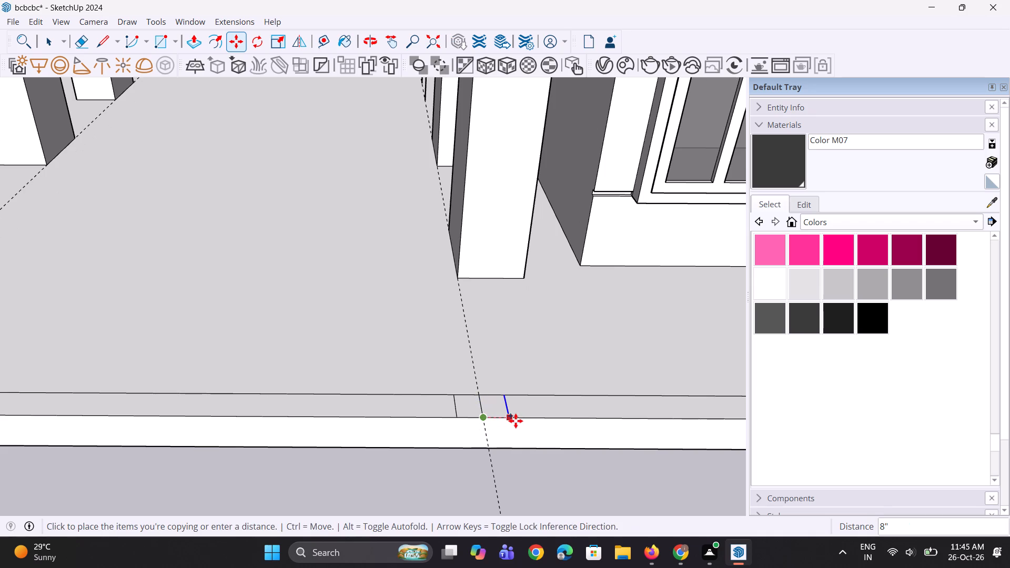
{"action": "type", "text": "1'4\""}
{"action": "key", "text": "Return"}
{"action": "scroll", "coordinate": [516, 421], "scroll_direction": "down", "scroll_amount": 5}
{"action": "key", "text": "space"}
{"action": "scroll", "coordinate": [532, 422], "scroll_direction": "down", "scroll_amount": 4}
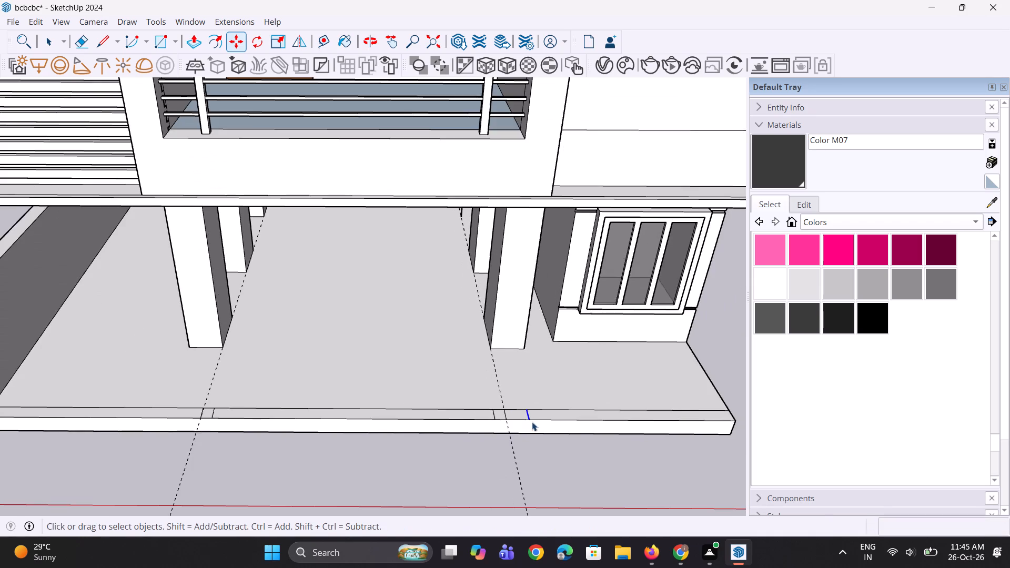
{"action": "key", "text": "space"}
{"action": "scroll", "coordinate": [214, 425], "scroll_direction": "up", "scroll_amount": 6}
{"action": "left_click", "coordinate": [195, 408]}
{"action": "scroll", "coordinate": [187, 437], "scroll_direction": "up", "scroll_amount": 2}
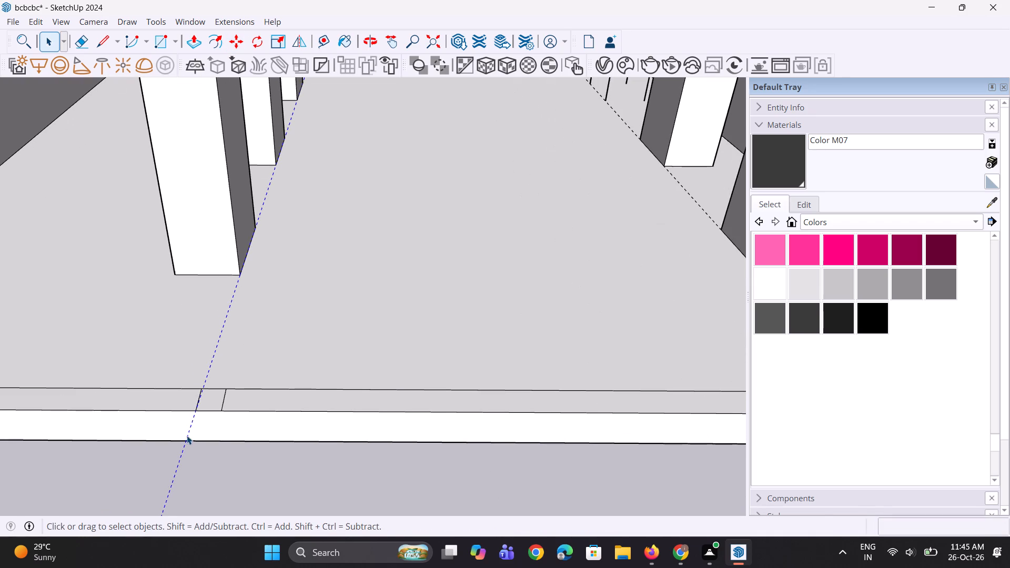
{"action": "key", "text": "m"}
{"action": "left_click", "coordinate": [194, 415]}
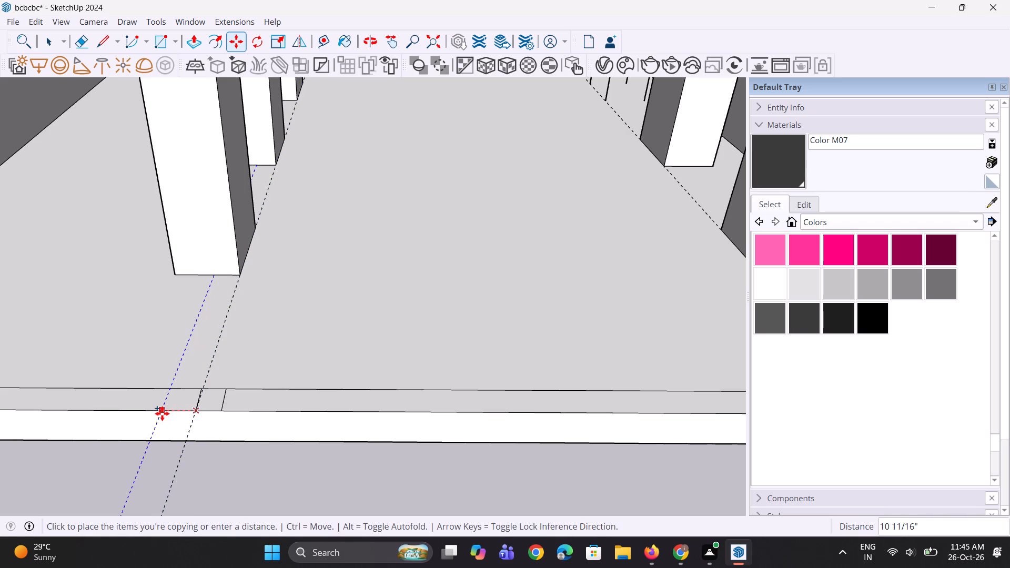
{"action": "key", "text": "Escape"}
Delete the slightly misaligned dividing line beside the guide of the front column opposite the window side.
{"action": "scroll", "coordinate": [187, 403], "scroll_direction": "up", "scroll_amount": 7}
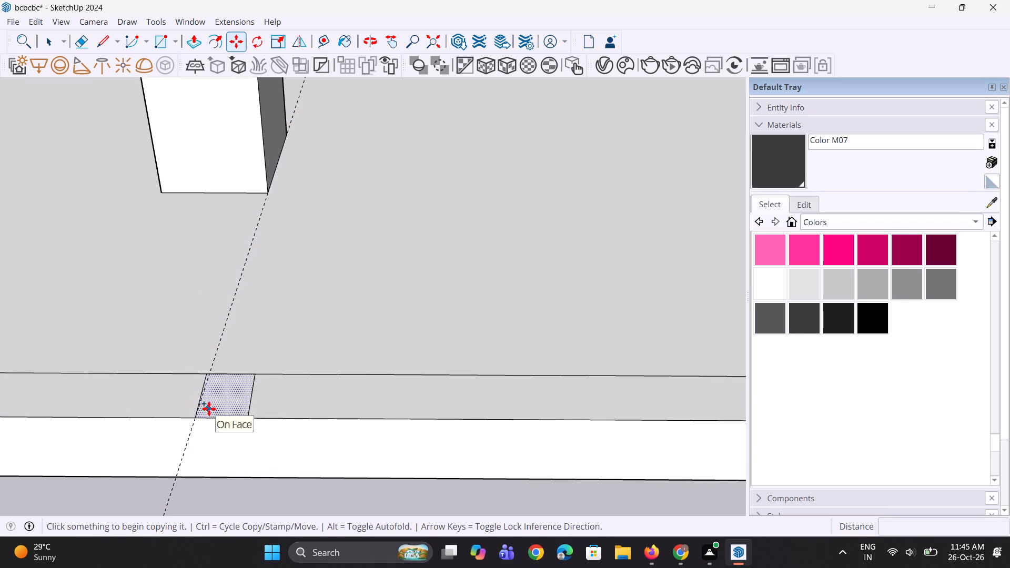
{"action": "scroll", "coordinate": [209, 409], "scroll_direction": "up", "scroll_amount": 1}
{"action": "key", "text": "space"}
{"action": "key", "text": "space"}
{"action": "scroll", "coordinate": [207, 405], "scroll_direction": "up", "scroll_amount": 3}
{"action": "key", "text": "space"}
{"action": "key", "text": "space"}
{"action": "scroll", "coordinate": [205, 392], "scroll_direction": "up", "scroll_amount": 2}
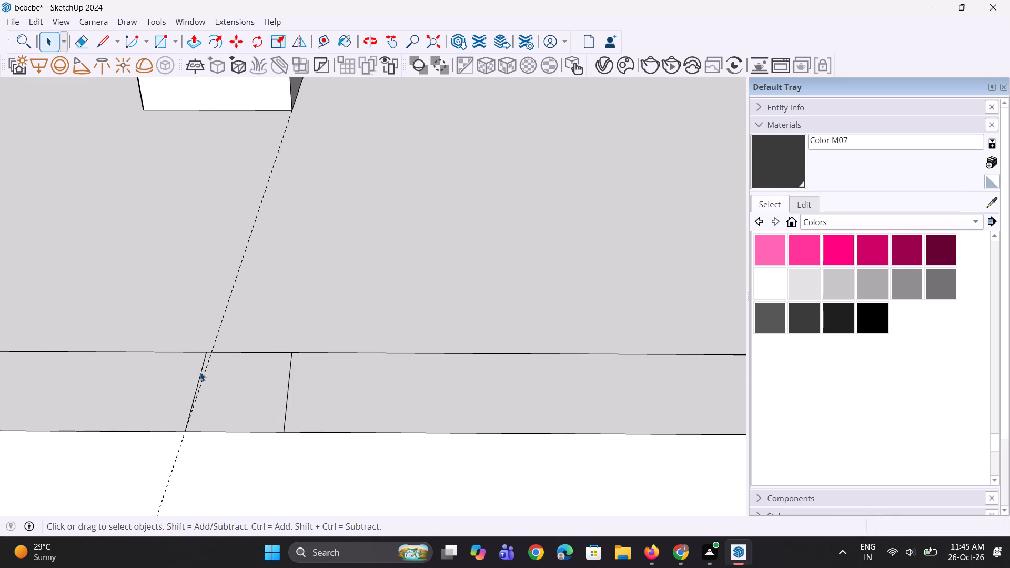
{"action": "left_click", "coordinate": [200, 372]}
{"action": "scroll", "coordinate": [198, 401], "scroll_direction": "up", "scroll_amount": 1}
{"action": "key", "text": "m"}
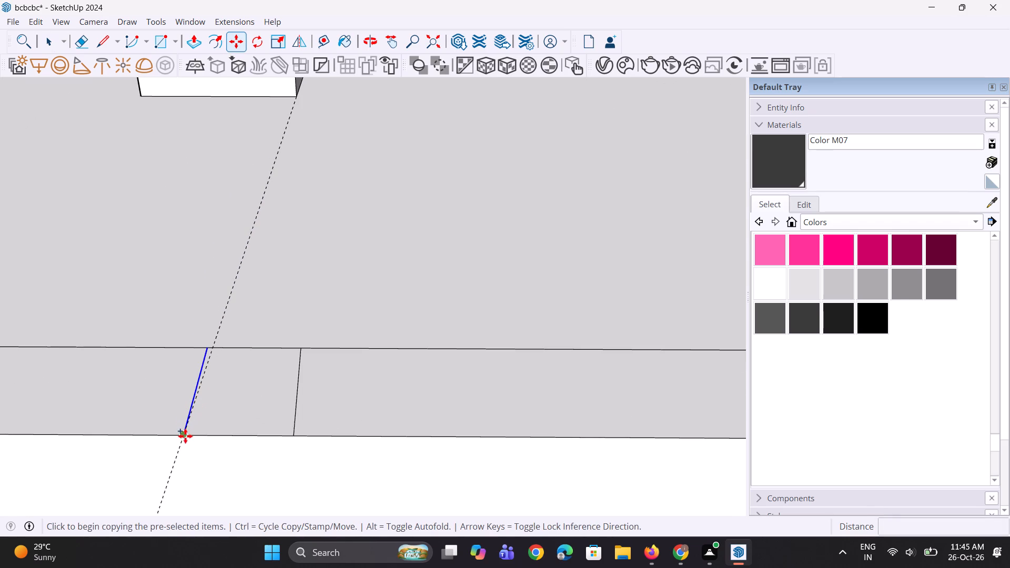
{"action": "middle_click_drag", "start_coordinate": [190, 435], "coordinate": [227, 439]}
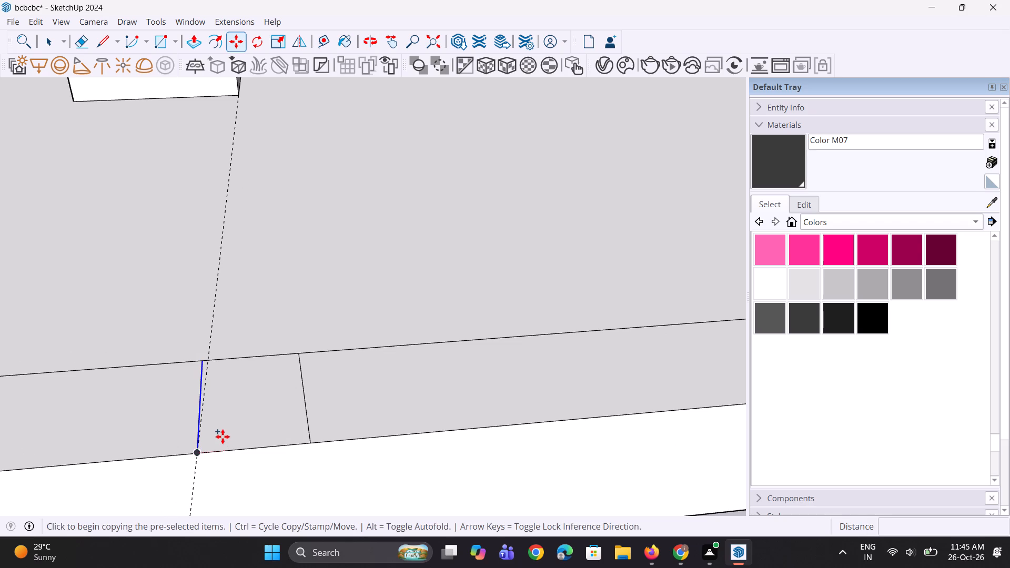
{"action": "key", "text": "Delete"}
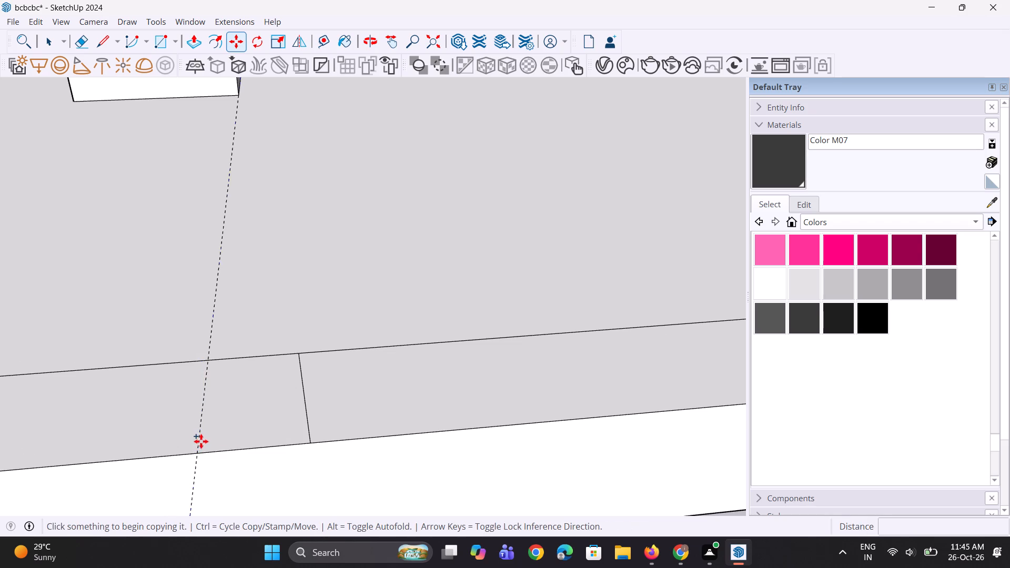
Redraw the line across the front strip exactly along the guide of the column opposite the window side.
{"action": "key", "text": "l"}
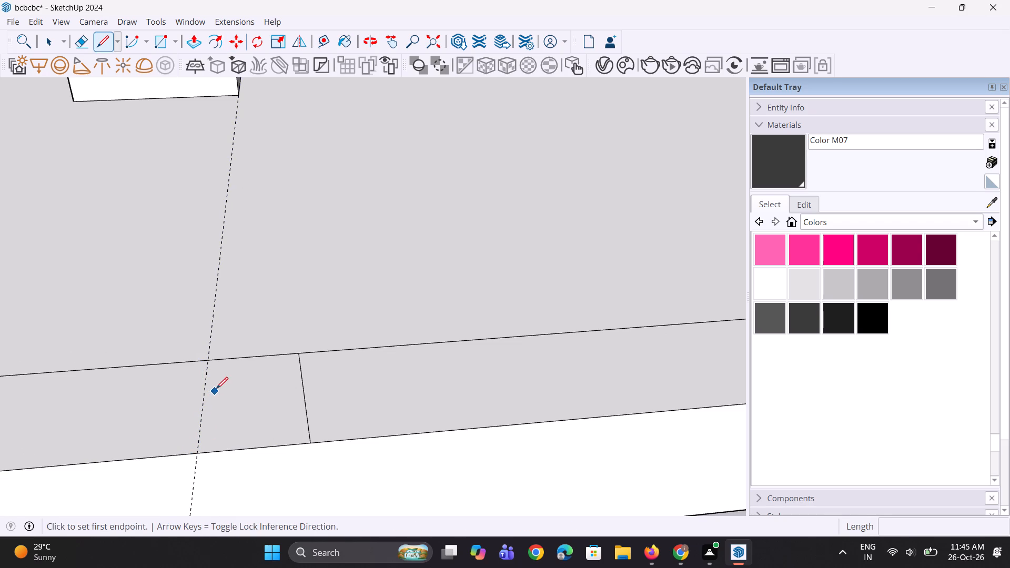
{"action": "left_click", "coordinate": [209, 361]}
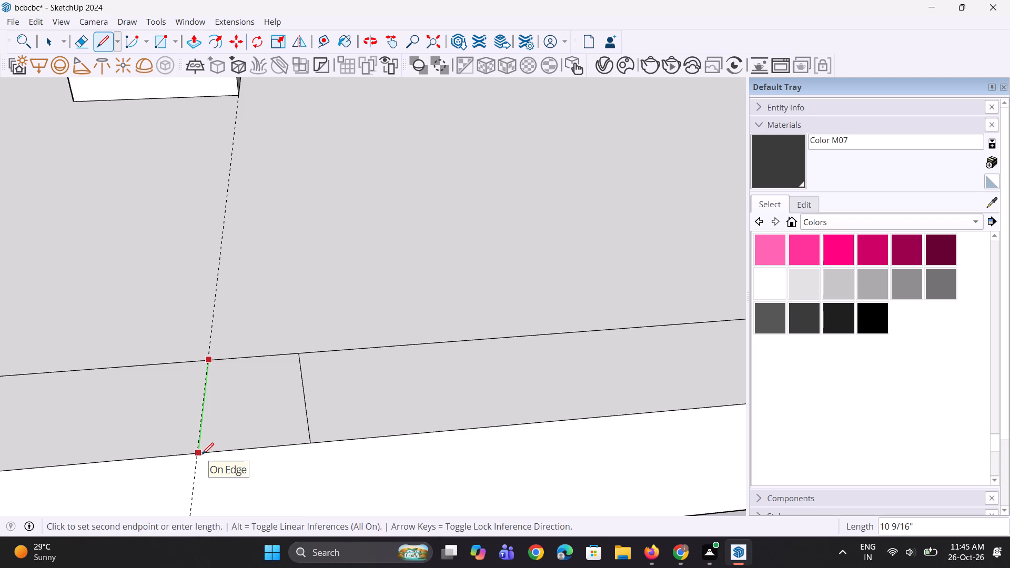
{"action": "left_click", "coordinate": [202, 454]}
{"action": "key", "text": "space"}
{"action": "key", "text": "space"}
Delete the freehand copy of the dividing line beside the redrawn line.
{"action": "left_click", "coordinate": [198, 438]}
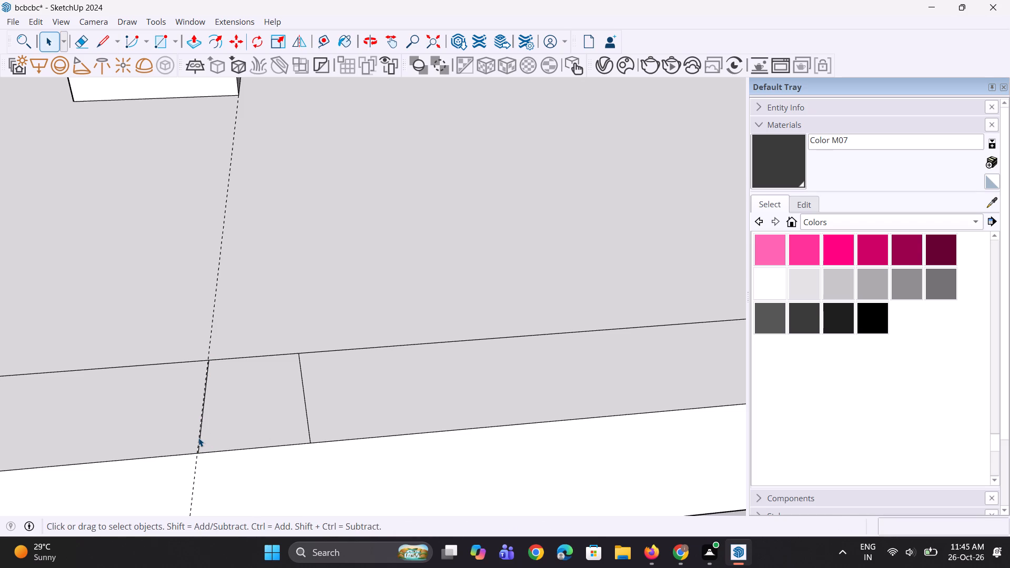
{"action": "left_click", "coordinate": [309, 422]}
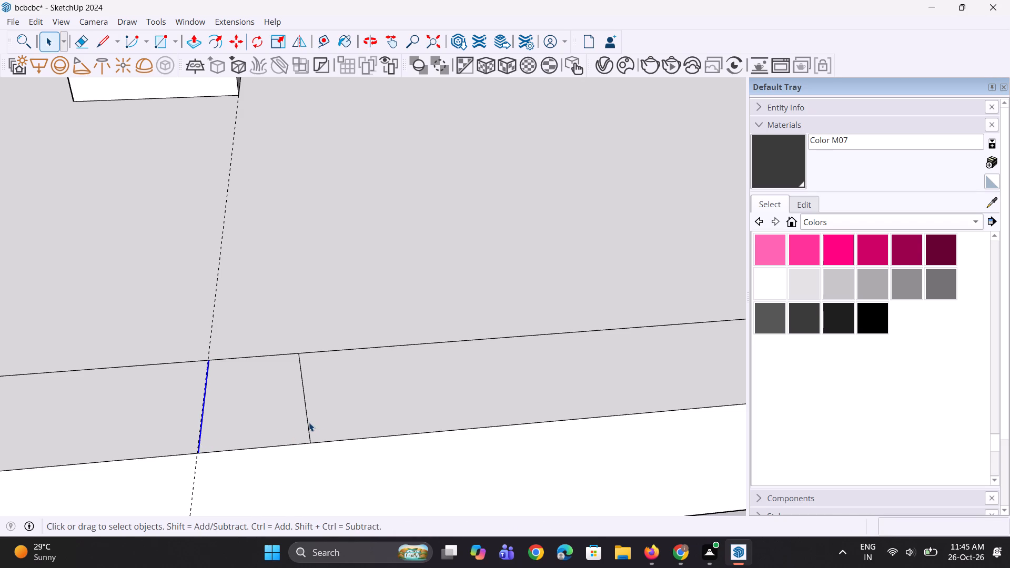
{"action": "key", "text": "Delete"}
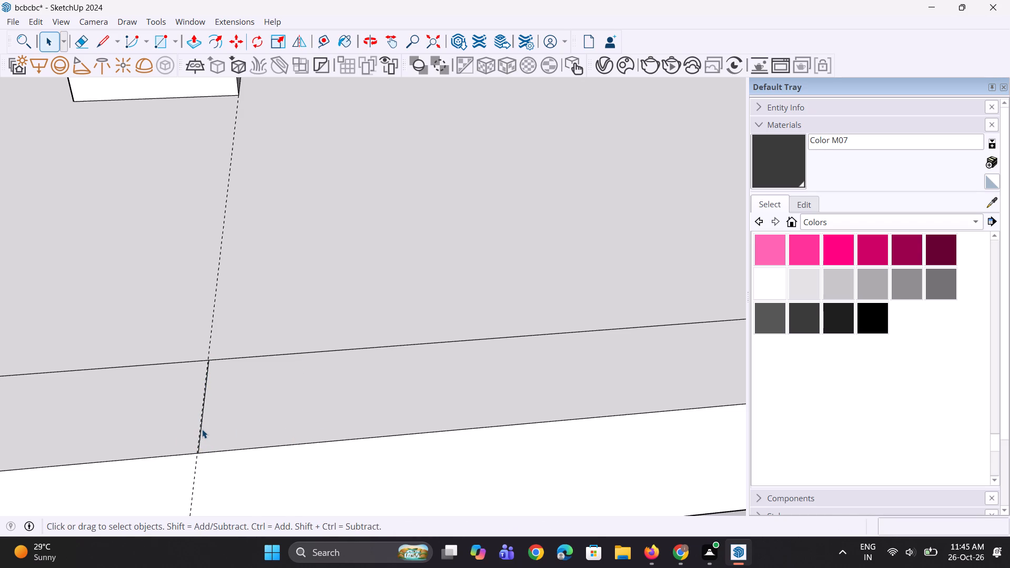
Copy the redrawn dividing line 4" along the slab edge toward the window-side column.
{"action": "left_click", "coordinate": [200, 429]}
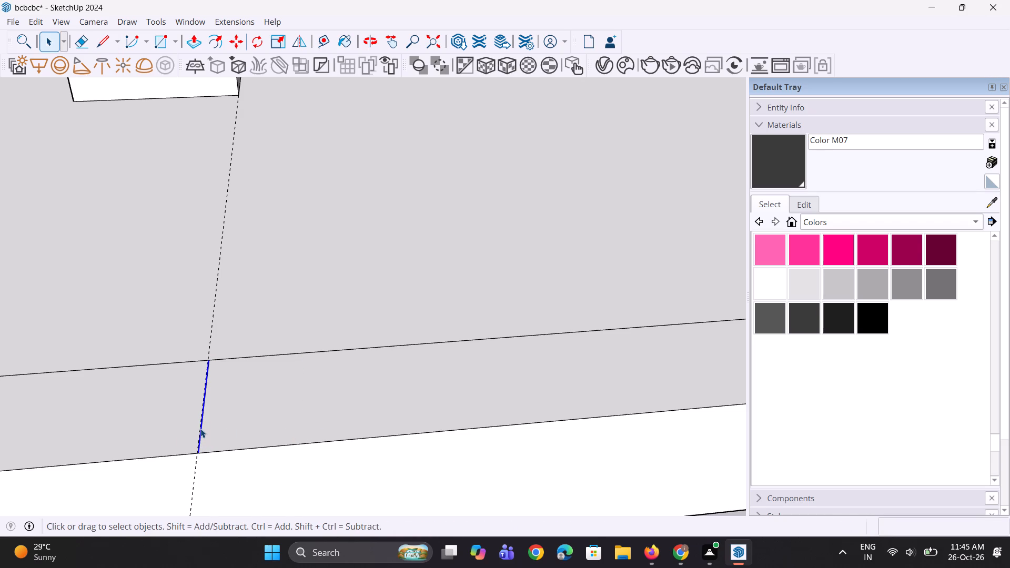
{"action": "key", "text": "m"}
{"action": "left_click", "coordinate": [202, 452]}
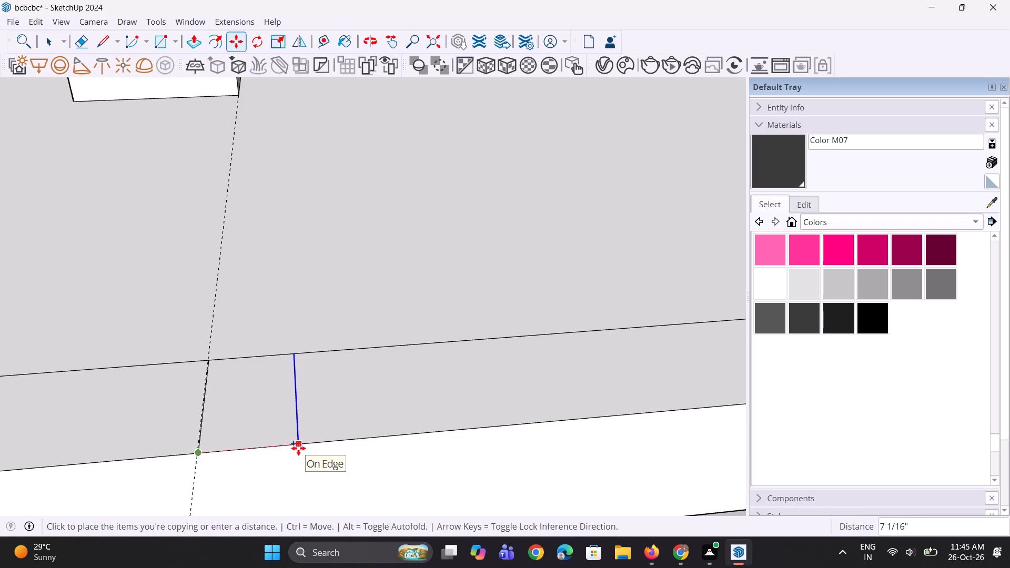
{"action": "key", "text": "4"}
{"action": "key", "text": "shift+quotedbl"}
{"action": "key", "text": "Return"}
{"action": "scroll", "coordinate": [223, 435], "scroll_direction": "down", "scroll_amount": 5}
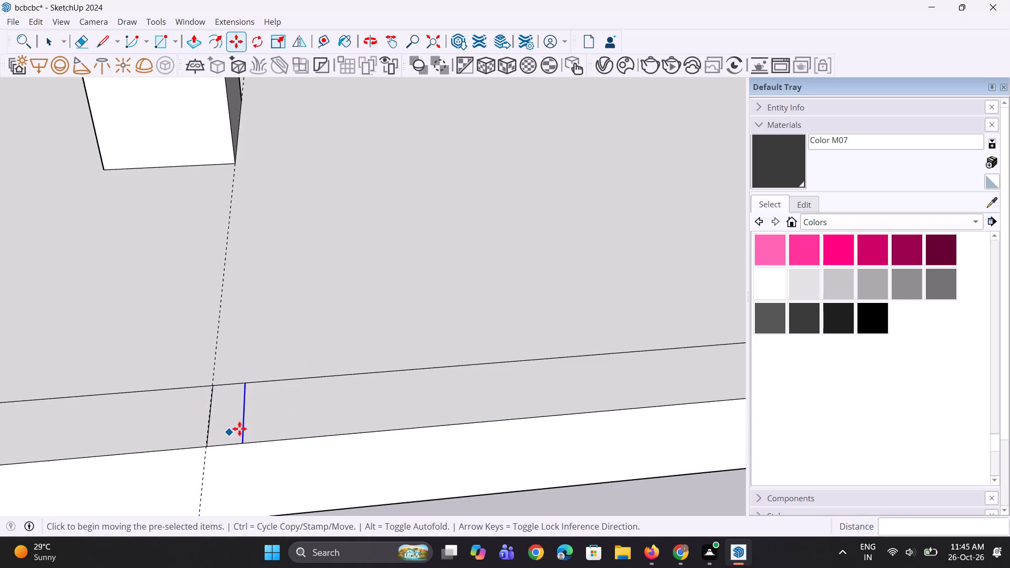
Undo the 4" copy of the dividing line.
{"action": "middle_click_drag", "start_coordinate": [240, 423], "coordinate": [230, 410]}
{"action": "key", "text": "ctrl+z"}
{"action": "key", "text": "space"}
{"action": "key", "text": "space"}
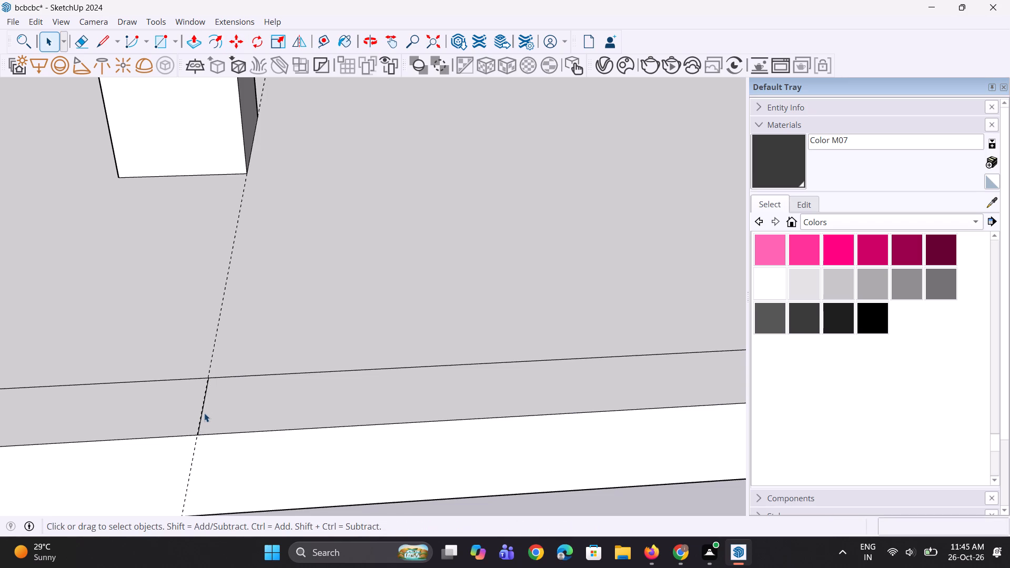
Copy the redrawn dividing line 8" along the slab edge toward the window-side column.
{"action": "left_click", "coordinate": [202, 413]}
{"action": "key", "text": "m"}
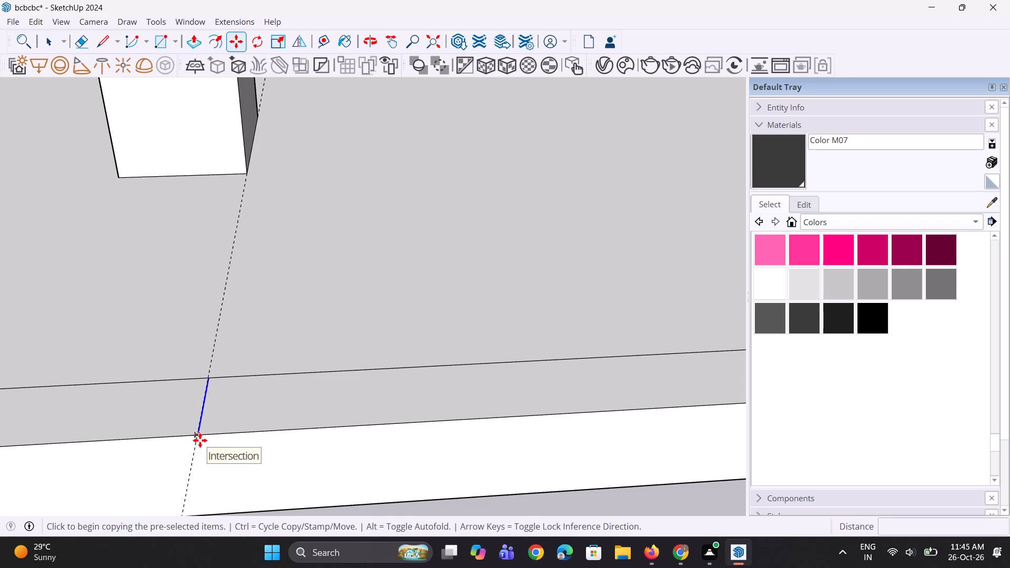
{"action": "left_click", "coordinate": [200, 440]}
{"action": "type", "text": "8\""}
{"action": "key", "text": "Return"}
{"action": "scroll", "coordinate": [194, 417], "scroll_direction": "down", "scroll_amount": 5}
{"action": "scroll", "coordinate": [275, 427], "scroll_direction": "down", "scroll_amount": 5}
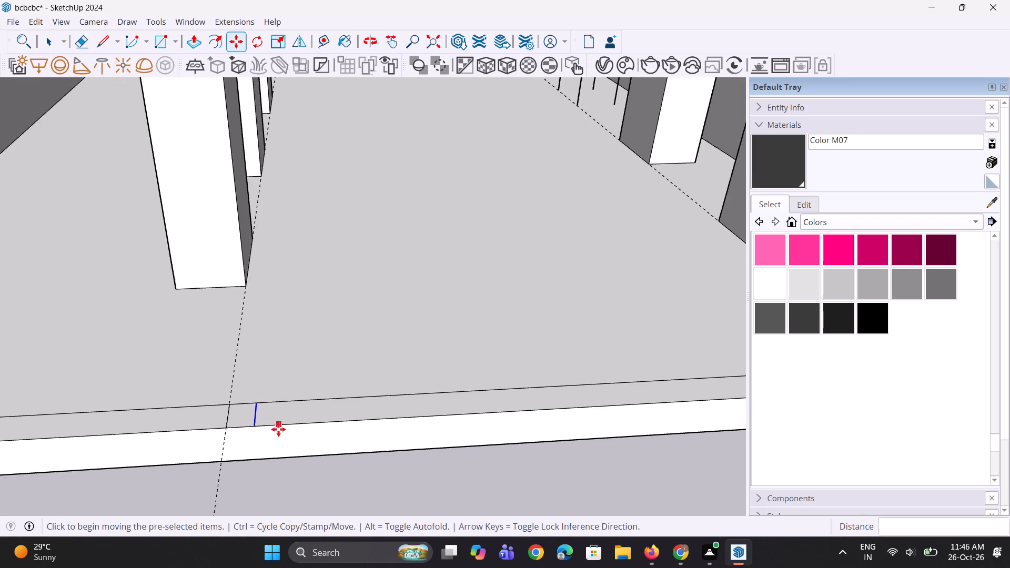
Copy the redrawn guide-aligned dividing line 1'4" along the slab edge, away from the window-side column.
{"action": "middle_click_drag", "start_coordinate": [275, 433], "coordinate": [275, 471]}
{"action": "scroll", "coordinate": [220, 459], "scroll_direction": "up", "scroll_amount": 2}
{"action": "key", "text": "space"}
{"action": "left_click", "coordinate": [232, 457]}
{"action": "scroll", "coordinate": [255, 383], "scroll_direction": "down", "scroll_amount": 4}
{"action": "scroll", "coordinate": [223, 461], "scroll_direction": "up", "scroll_amount": 17}
{"action": "left_click", "coordinate": [246, 422]}
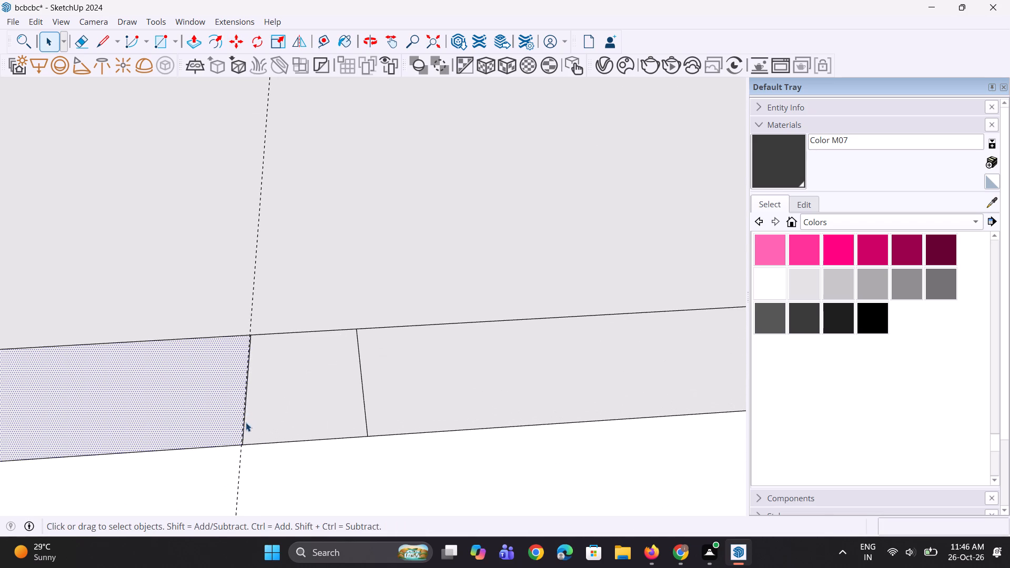
{"action": "key", "text": "m"}
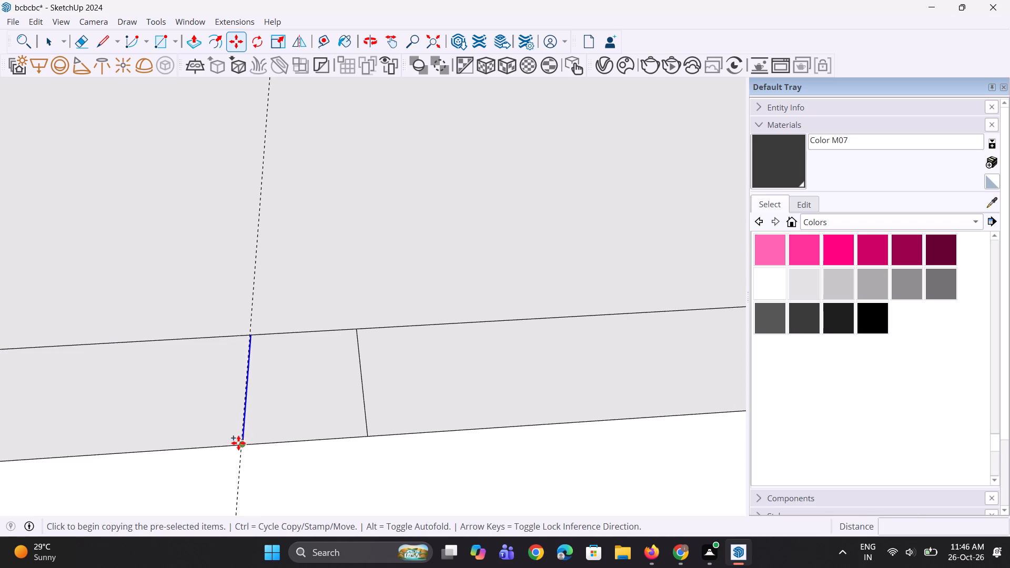
{"action": "left_click", "coordinate": [238, 443]}
{"action": "key", "text": "1"}
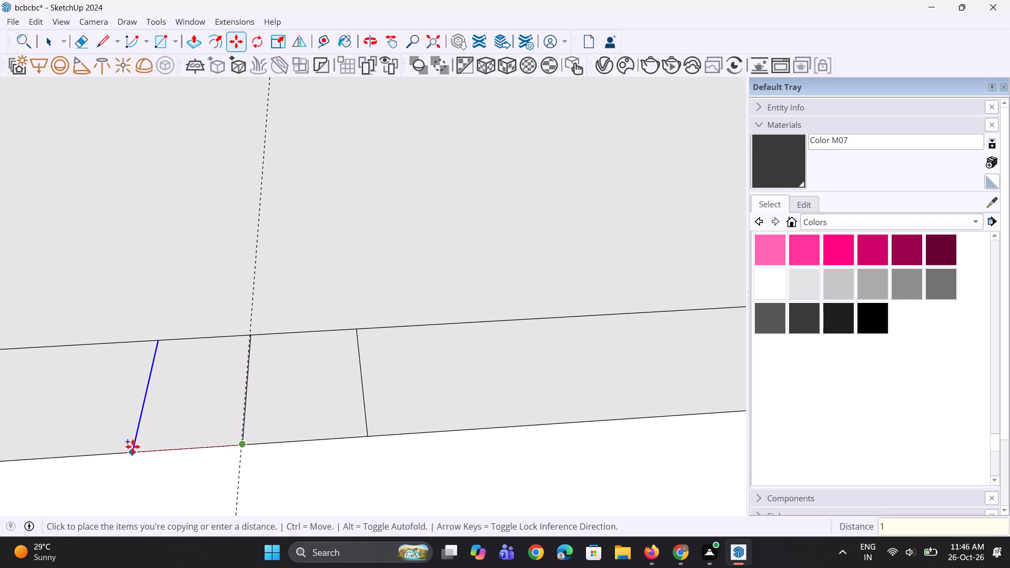
{"action": "type", "text": "'4\""}
{"action": "key", "text": "Return"}
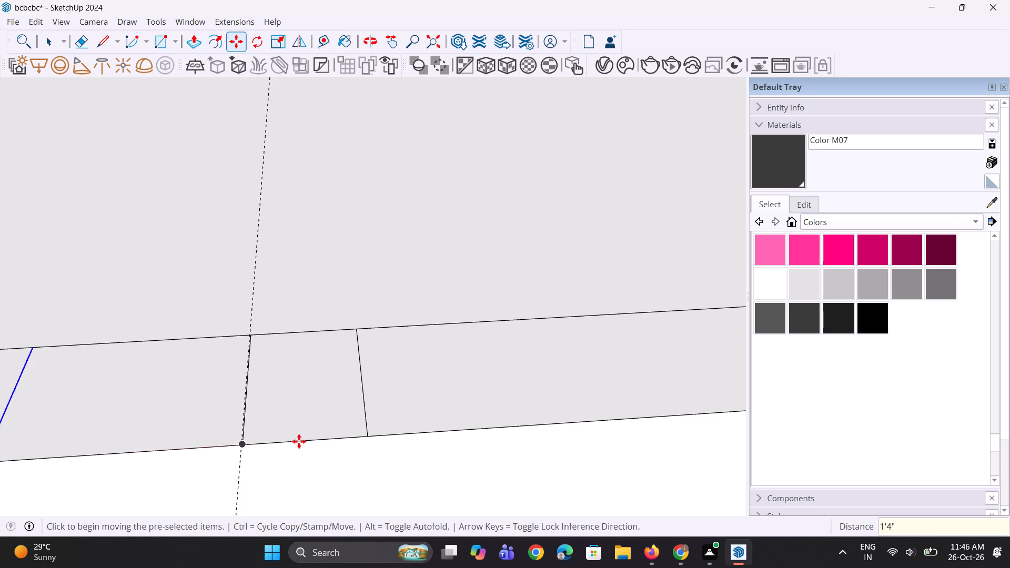
{"action": "scroll", "coordinate": [299, 441], "scroll_direction": "down", "scroll_amount": 16}
{"action": "middle_click_drag", "start_coordinate": [243, 413], "coordinate": [246, 393]}
{"action": "scroll", "coordinate": [213, 382], "scroll_direction": "down", "scroll_amount": 6}
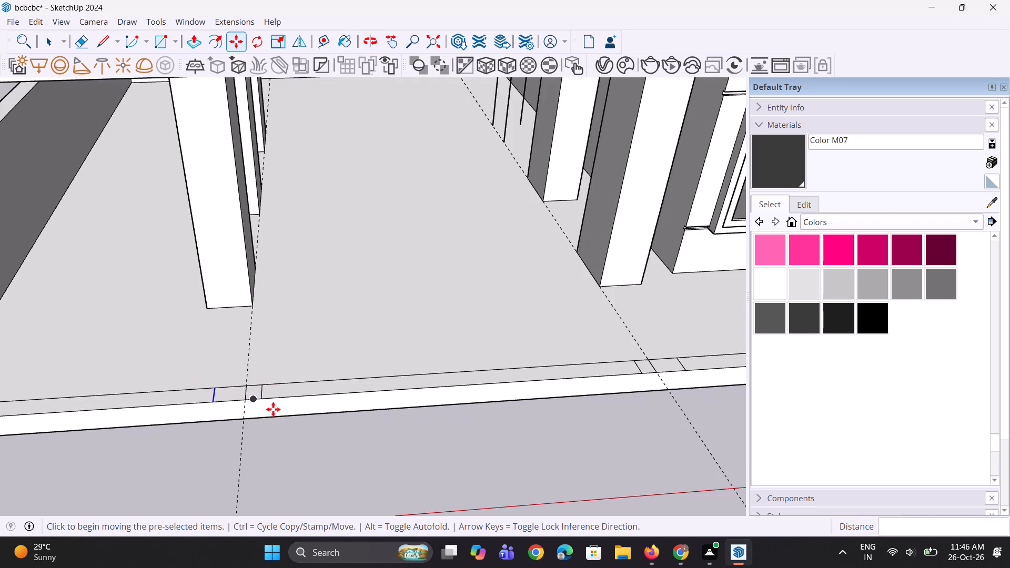
Push/Pull the long window-side section of the slab's front strip up 5' to form a boundary wall.
{"action": "middle_click_drag", "start_coordinate": [273, 409], "coordinate": [231, 449]}
{"action": "scroll", "coordinate": [300, 408], "scroll_direction": "down", "scroll_amount": 5}
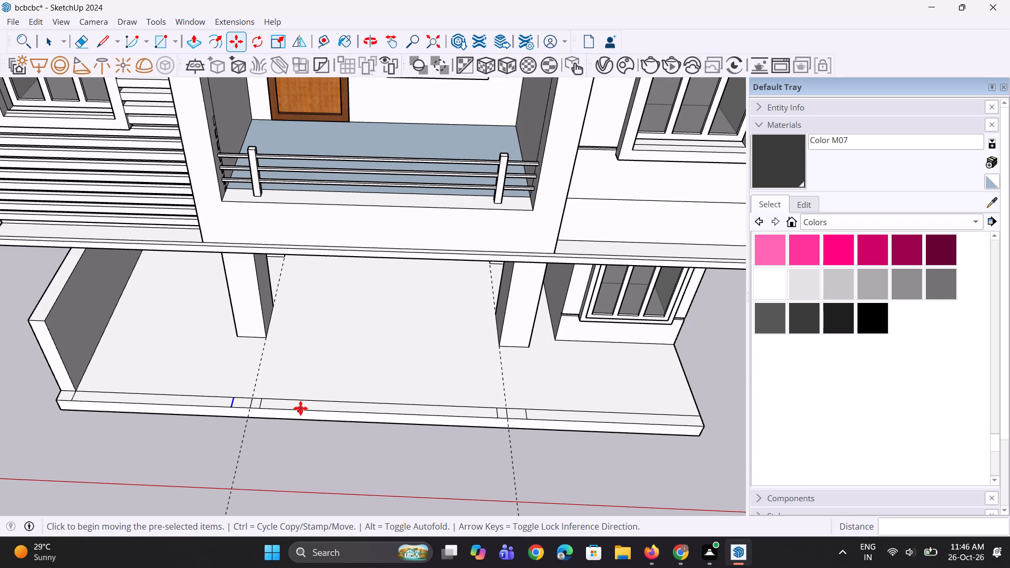
{"action": "scroll", "coordinate": [147, 360], "scroll_direction": "down", "scroll_amount": 3}
{"action": "middle_click_drag", "start_coordinate": [245, 451], "coordinate": [253, 421]}
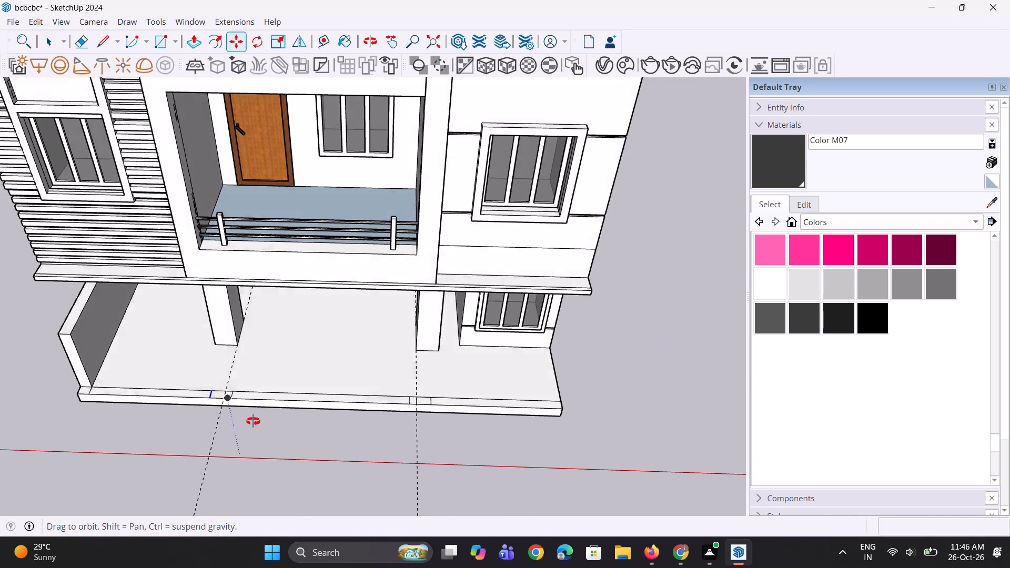
{"action": "middle_click_drag", "start_coordinate": [253, 421], "coordinate": [252, 402]}
{"action": "key", "text": "space"}
{"action": "key", "text": "space"}
{"action": "key", "text": "space"}
{"action": "scroll", "coordinate": [416, 466], "scroll_direction": "up", "scroll_amount": 3}
{"action": "scroll", "coordinate": [460, 410], "scroll_direction": "up", "scroll_amount": 1}
{"action": "middle_click_drag", "start_coordinate": [460, 410], "coordinate": [445, 413]}
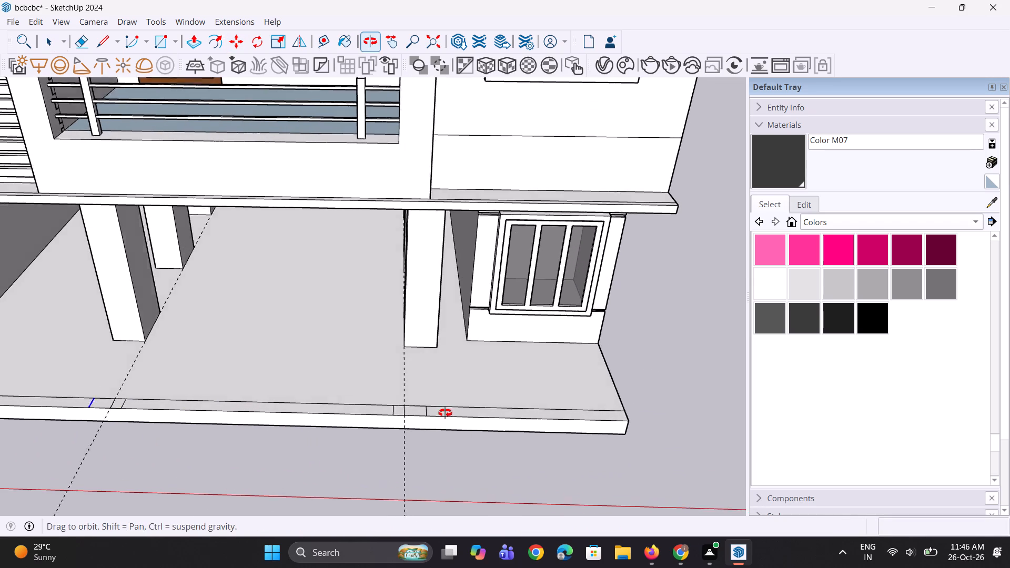
{"action": "middle_click_drag", "start_coordinate": [445, 413], "coordinate": [439, 421]}
{"action": "scroll", "coordinate": [442, 421], "scroll_direction": "up", "scroll_amount": 2}
{"action": "middle_click_drag", "start_coordinate": [484, 432], "coordinate": [467, 434]}
{"action": "scroll", "coordinate": [479, 428], "scroll_direction": "up", "scroll_amount": 2}
{"action": "key", "text": "p"}
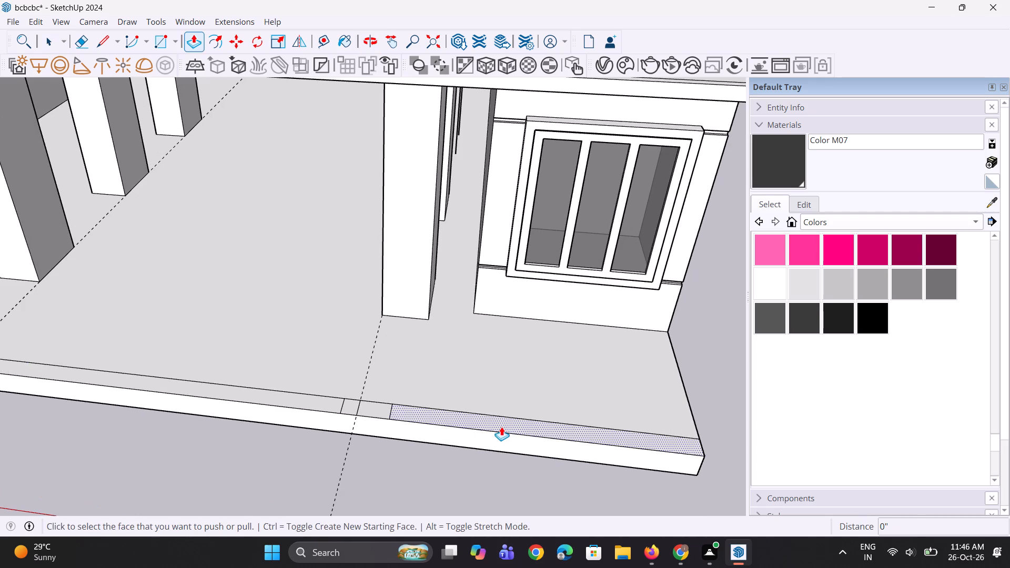
{"action": "left_click", "coordinate": [501, 427]}
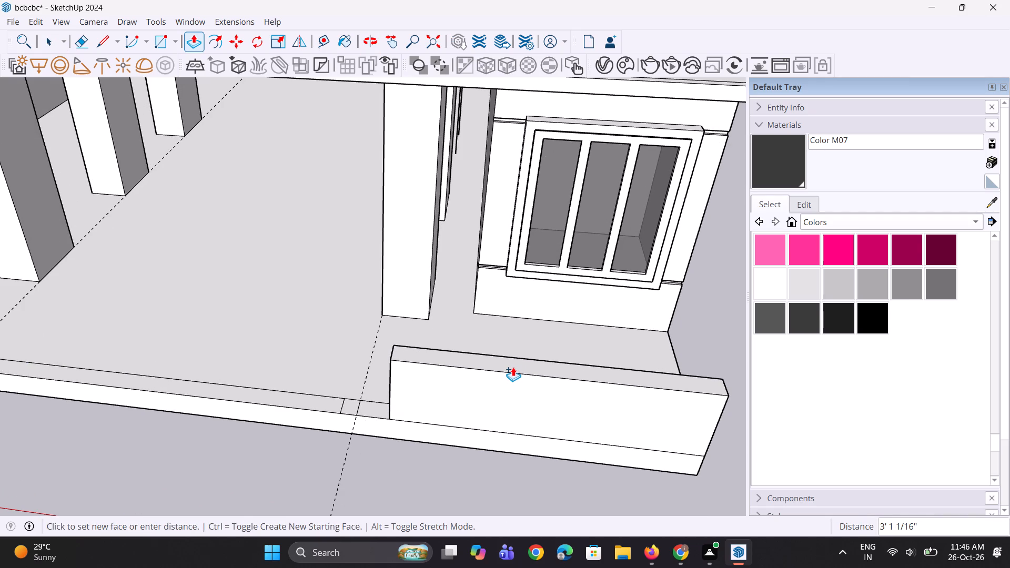
{"action": "type", "text": "5'"}
{"action": "key", "text": "Return"}
Raise the short strip section beside the window-side wall by the same 5' to form a gate pier.
{"action": "middle_click_drag", "start_coordinate": [510, 398], "coordinate": [612, 359]}
{"action": "scroll", "coordinate": [477, 390], "scroll_direction": "up", "scroll_amount": 2}
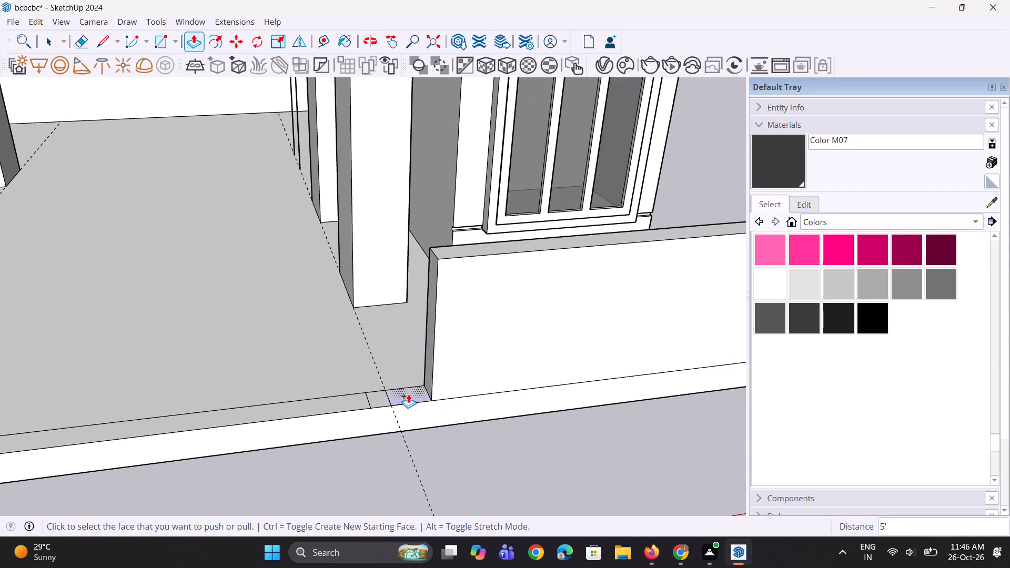
{"action": "double_click", "coordinate": [408, 394]}
Lower the top of the long window-side wall by about 7", leaving the adjoining pier at its height.
{"action": "scroll", "coordinate": [435, 414], "scroll_direction": "down", "scroll_amount": 4}
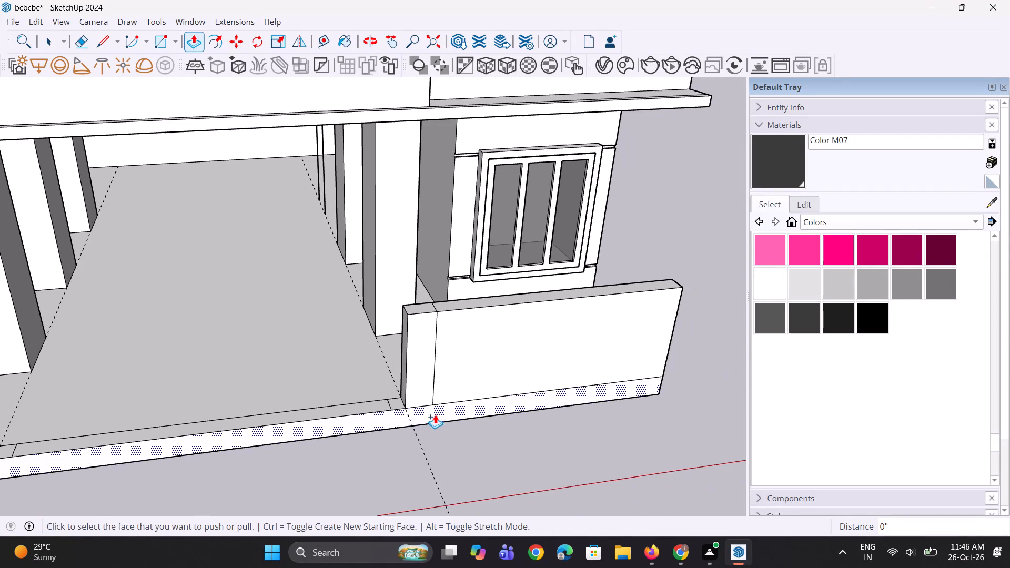
{"action": "middle_click_drag", "start_coordinate": [433, 414], "coordinate": [382, 427]}
{"action": "scroll", "coordinate": [383, 329], "scroll_direction": "up", "scroll_amount": 4}
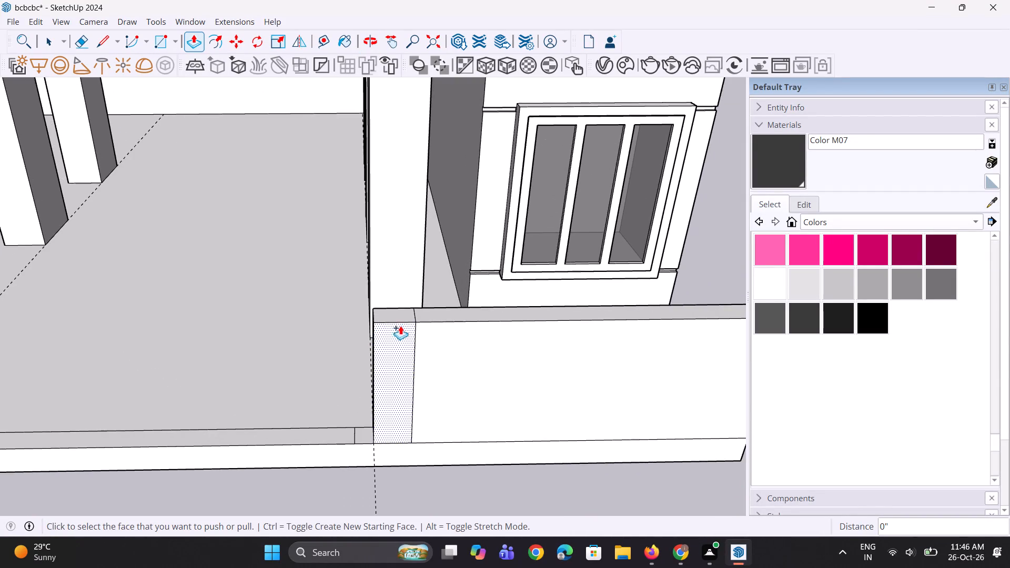
{"action": "left_click", "coordinate": [471, 315]}
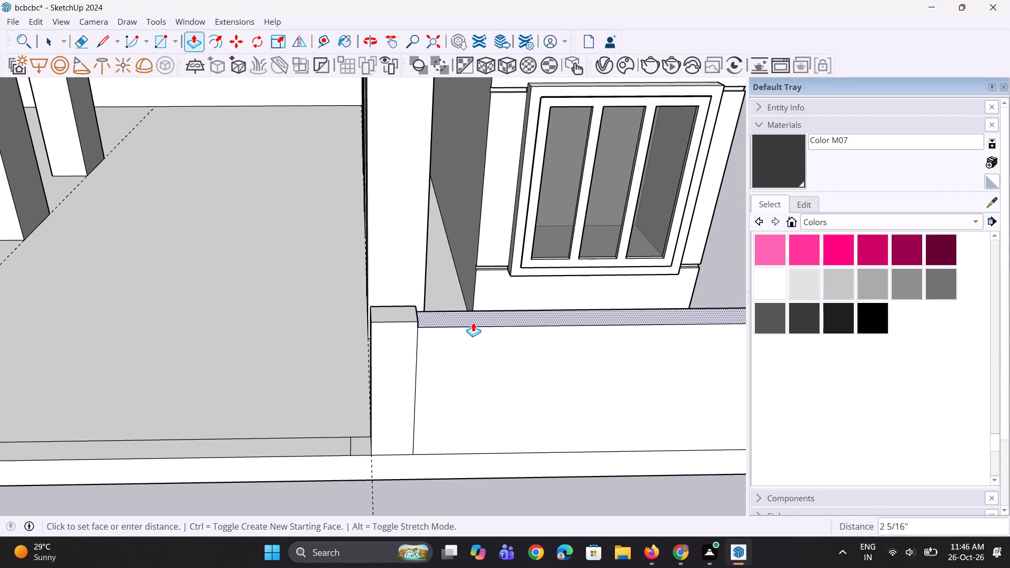
{"action": "left_click", "coordinate": [474, 332]}
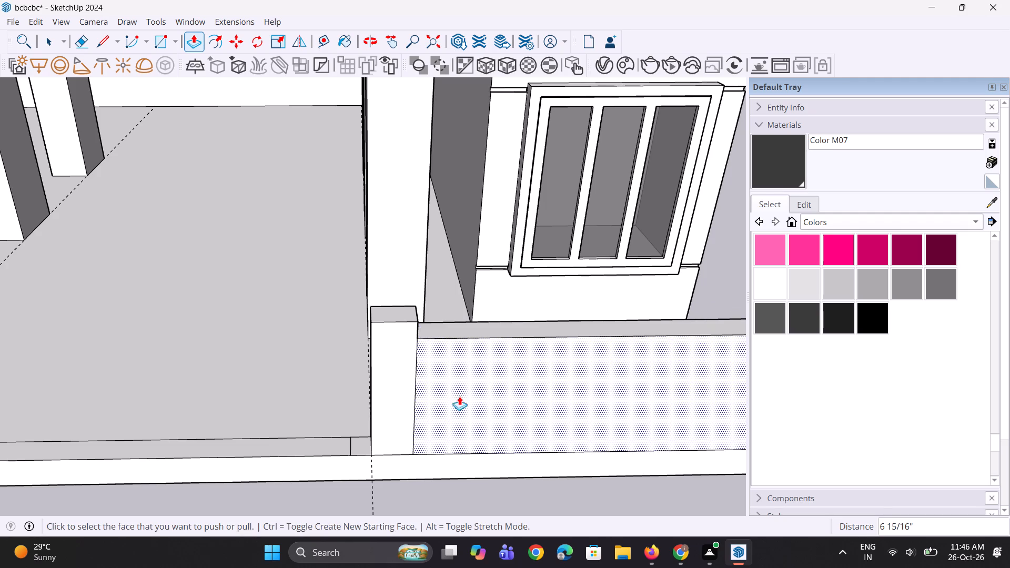
Examine the height step between the window-side gate pier and its lowered wall, and the remaining front strip.
{"action": "scroll", "coordinate": [452, 401], "scroll_direction": "down", "scroll_amount": 5}
{"action": "scroll", "coordinate": [384, 368], "scroll_direction": "up", "scroll_amount": 2}
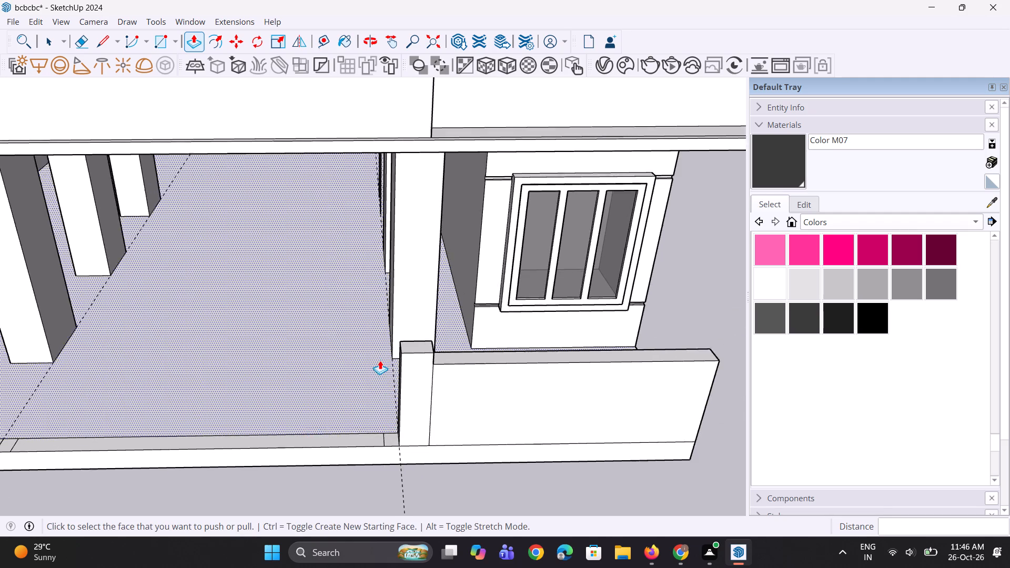
{"action": "scroll", "coordinate": [380, 360], "scroll_direction": "up", "scroll_amount": 3}
{"action": "scroll", "coordinate": [449, 362], "scroll_direction": "up", "scroll_amount": 2}
{"action": "middle_click_drag", "start_coordinate": [449, 362], "coordinate": [442, 356]}
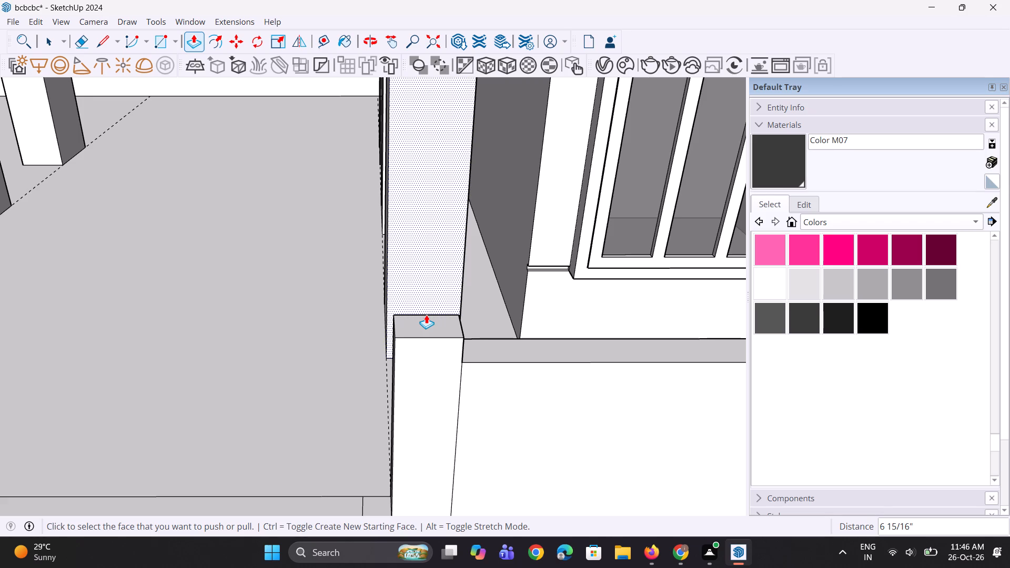
{"action": "scroll", "coordinate": [426, 315], "scroll_direction": "up", "scroll_amount": 1}
{"action": "scroll", "coordinate": [477, 315], "scroll_direction": "down", "scroll_amount": 1}
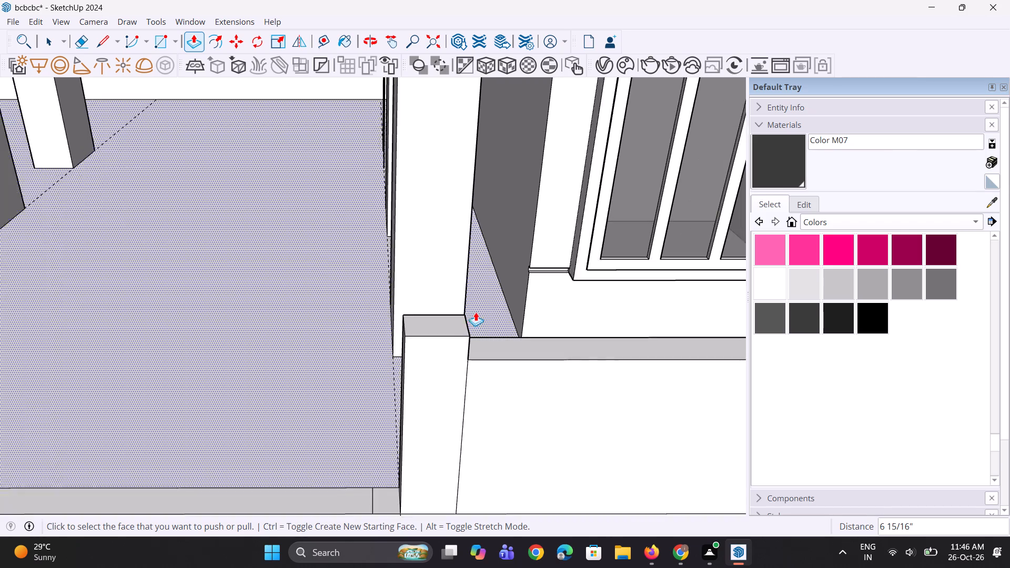
{"action": "scroll", "coordinate": [476, 312], "scroll_direction": "down", "scroll_amount": 2}
{"action": "middle_click_drag", "start_coordinate": [502, 370], "coordinate": [527, 366]}
{"action": "scroll", "coordinate": [579, 350], "scroll_direction": "down", "scroll_amount": 11}
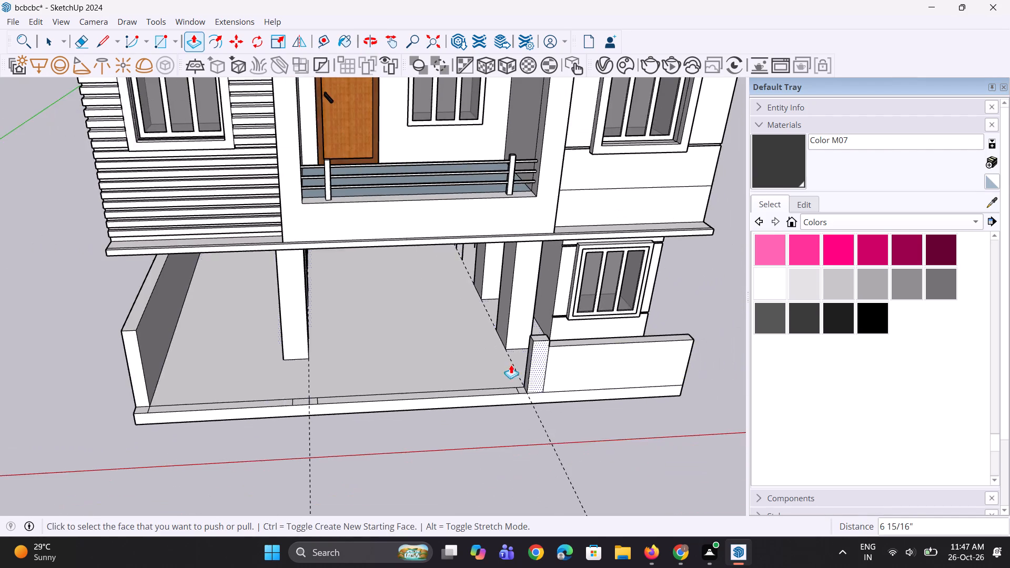
Push/Pull the long front strip section across the entrance up to the window-side wall's top edge.
{"action": "scroll", "coordinate": [359, 404], "scroll_direction": "up", "scroll_amount": 2}
{"action": "scroll", "coordinate": [302, 402], "scroll_direction": "up", "scroll_amount": 3}
{"action": "left_click", "coordinate": [301, 401]}
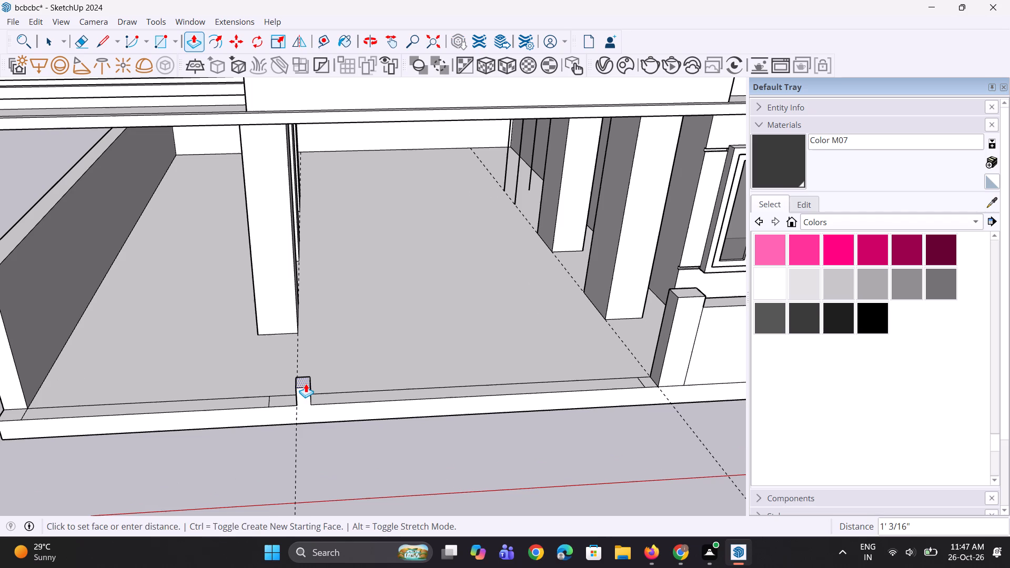
{"action": "key", "text": "Escape"}
{"action": "scroll", "coordinate": [296, 401], "scroll_direction": "up", "scroll_amount": 3}
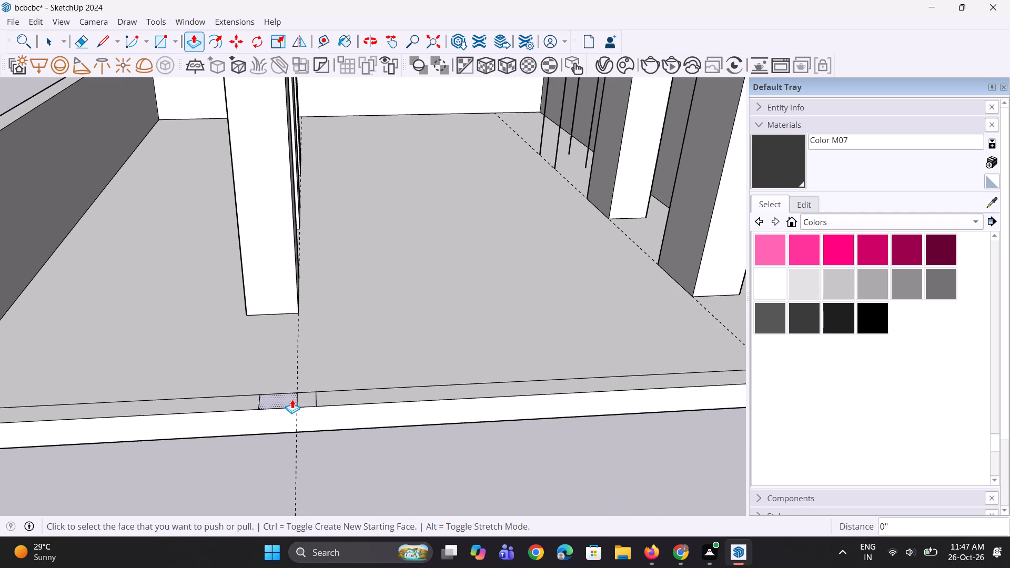
{"action": "scroll", "coordinate": [302, 399], "scroll_direction": "up", "scroll_amount": 4}
{"action": "scroll", "coordinate": [284, 408], "scroll_direction": "down", "scroll_amount": 5}
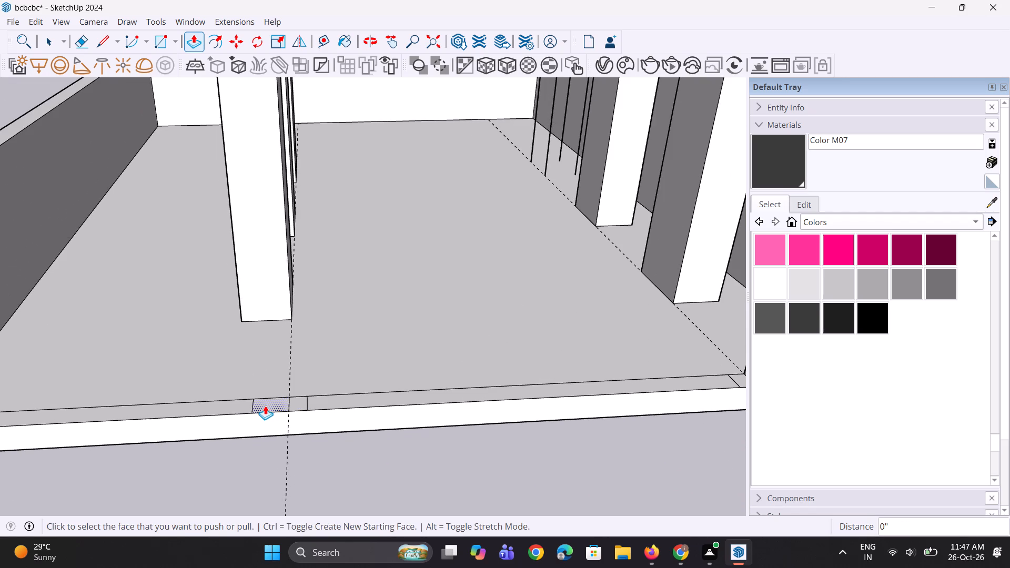
{"action": "scroll", "coordinate": [234, 415], "scroll_direction": "down", "scroll_amount": 5}
{"action": "left_click", "coordinate": [226, 411]}
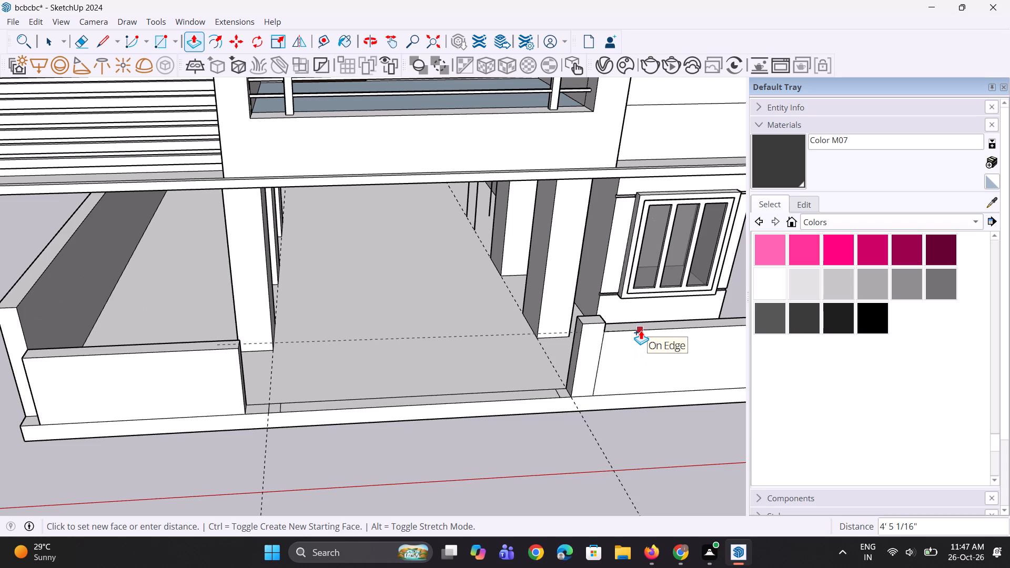
{"action": "left_click", "coordinate": [641, 330]}
Raise the short strip section beside the new wall 5' to match the window-side pier's top.
{"action": "scroll", "coordinate": [280, 399], "scroll_direction": "up", "scroll_amount": 2}
{"action": "left_click", "coordinate": [250, 410]}
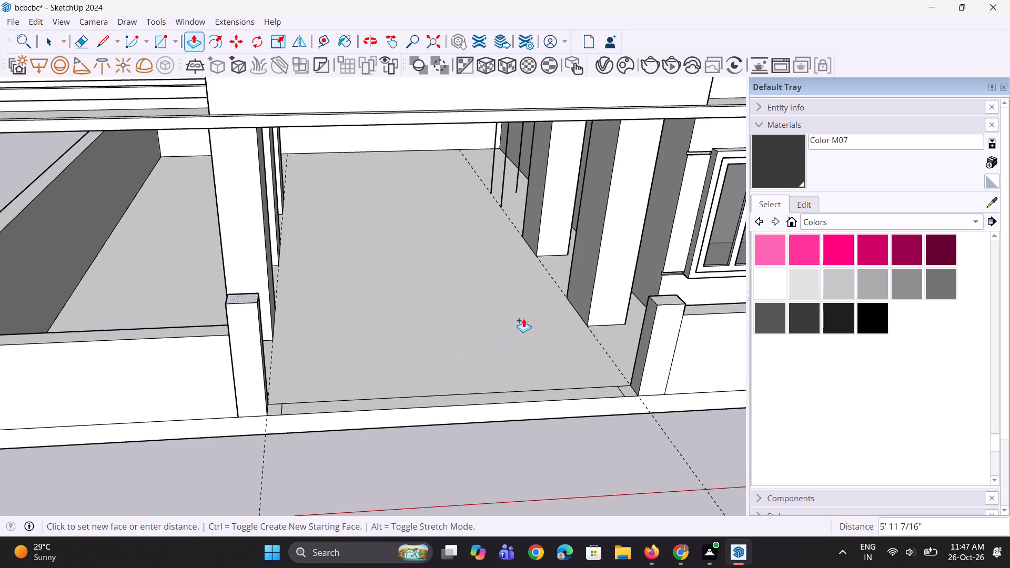
{"action": "left_click_drag", "start_coordinate": [664, 296], "coordinate": [664, 301]}
Examine the front boundary walls, gate piers and entrance opening against the house facade.
{"action": "middle_click_drag", "start_coordinate": [339, 388], "coordinate": [276, 305]}
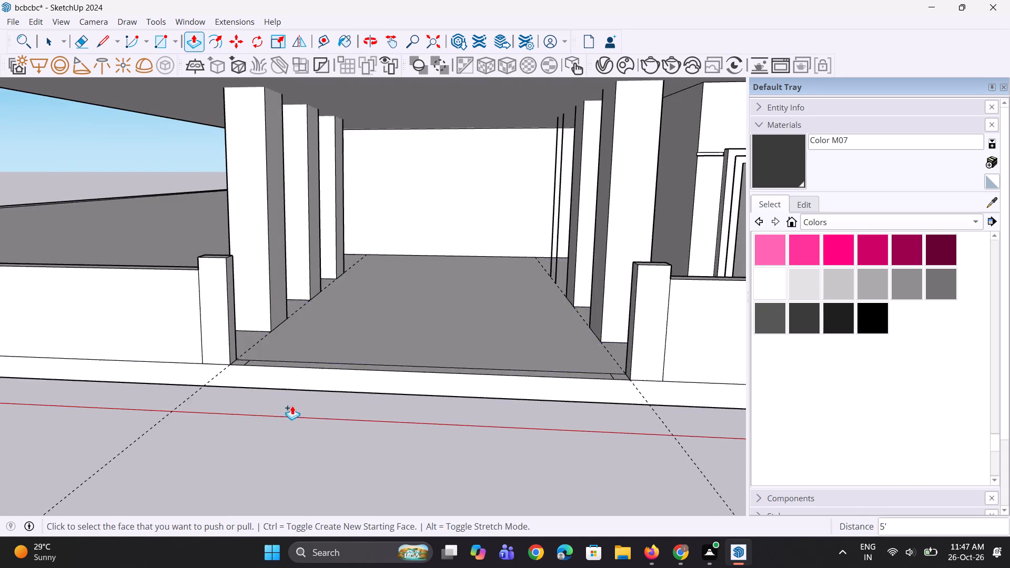
{"action": "scroll", "coordinate": [292, 412], "scroll_direction": "down", "scroll_amount": 6}
{"action": "middle_click_drag", "start_coordinate": [326, 398], "coordinate": [368, 400]}
{"action": "scroll", "coordinate": [350, 466], "scroll_direction": "down", "scroll_amount": 5}
{"action": "scroll", "coordinate": [344, 454], "scroll_direction": "up", "scroll_amount": 9}
{"action": "middle_click_drag", "start_coordinate": [355, 439], "coordinate": [346, 439]}
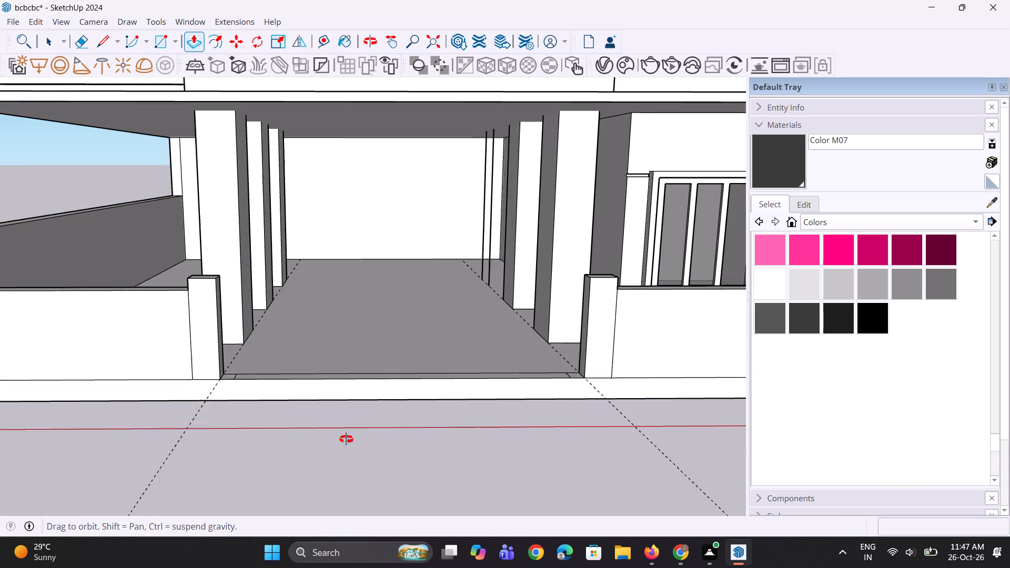
{"action": "middle_click_drag", "start_coordinate": [346, 439], "coordinate": [344, 441]}
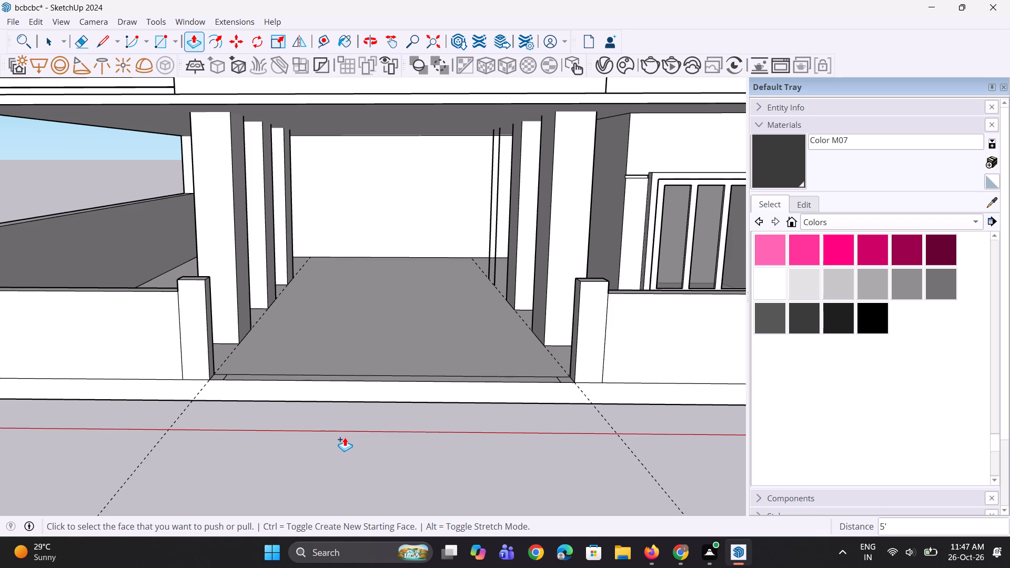
{"action": "scroll", "coordinate": [345, 437], "scroll_direction": "down", "scroll_amount": 2}
{"action": "middle_click_drag", "start_coordinate": [345, 435], "coordinate": [353, 441]}
{"action": "scroll", "coordinate": [410, 452], "scroll_direction": "down", "scroll_amount": 3}
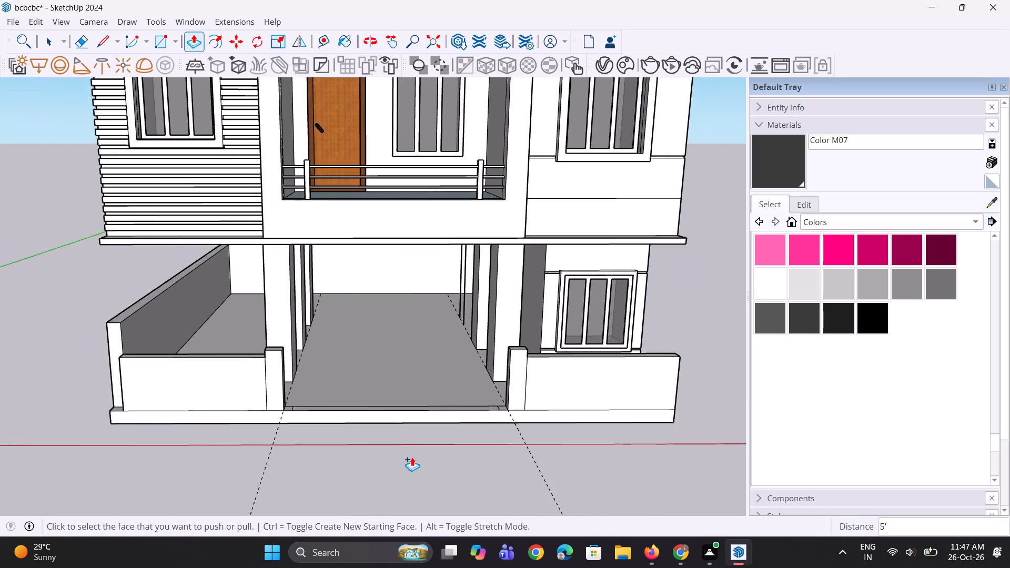
{"action": "scroll", "coordinate": [412, 457], "scroll_direction": "down", "scroll_amount": 2}
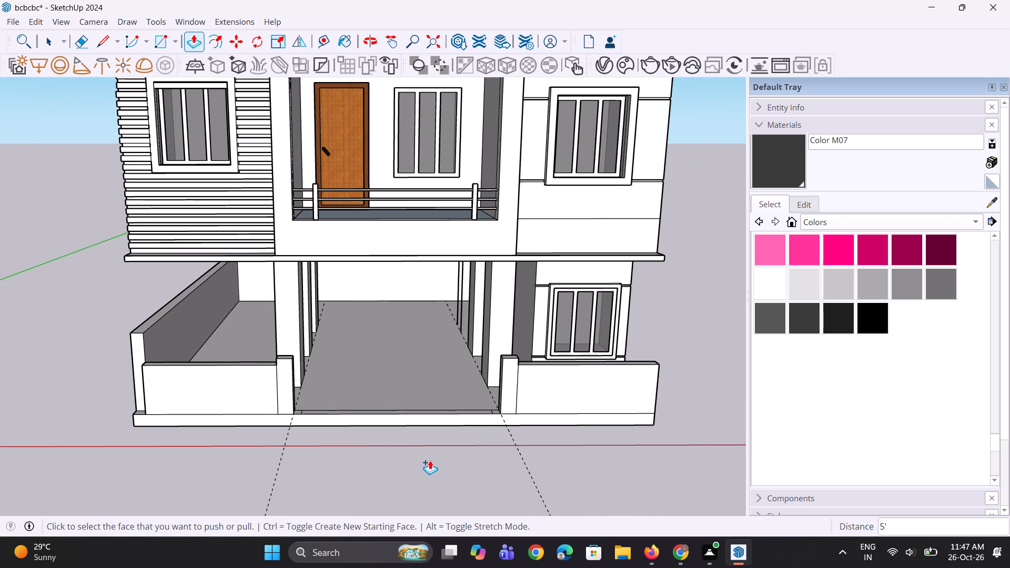
{"action": "scroll", "coordinate": [430, 460], "scroll_direction": "down", "scroll_amount": 2}
Offset the window-side wall's front face outline inward by about 10 3/4".
{"action": "scroll", "coordinate": [453, 446], "scroll_direction": "up", "scroll_amount": 2}
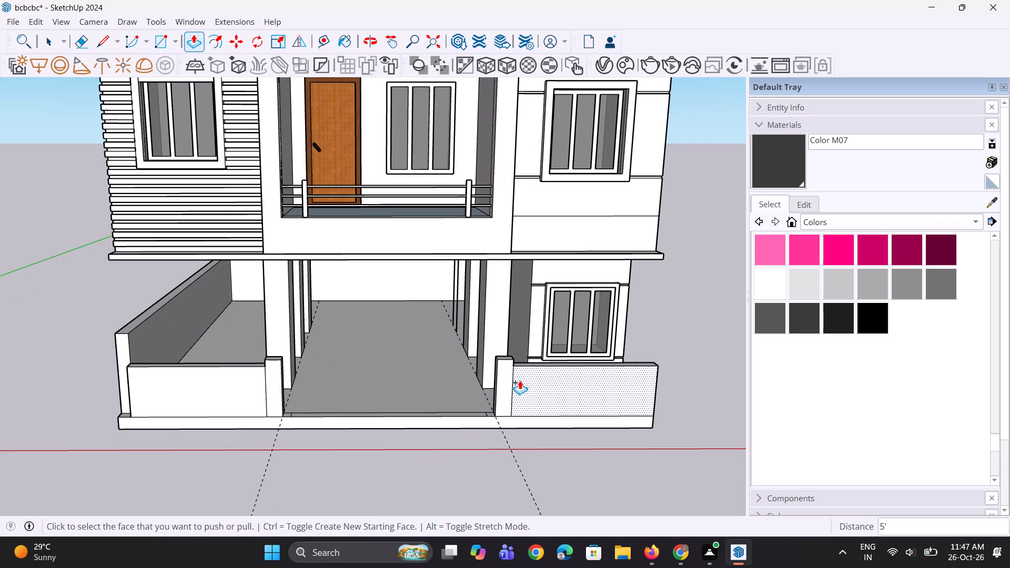
{"action": "scroll", "coordinate": [523, 358], "scroll_direction": "up", "scroll_amount": 2}
{"action": "middle_click_drag", "start_coordinate": [524, 380], "coordinate": [513, 382]}
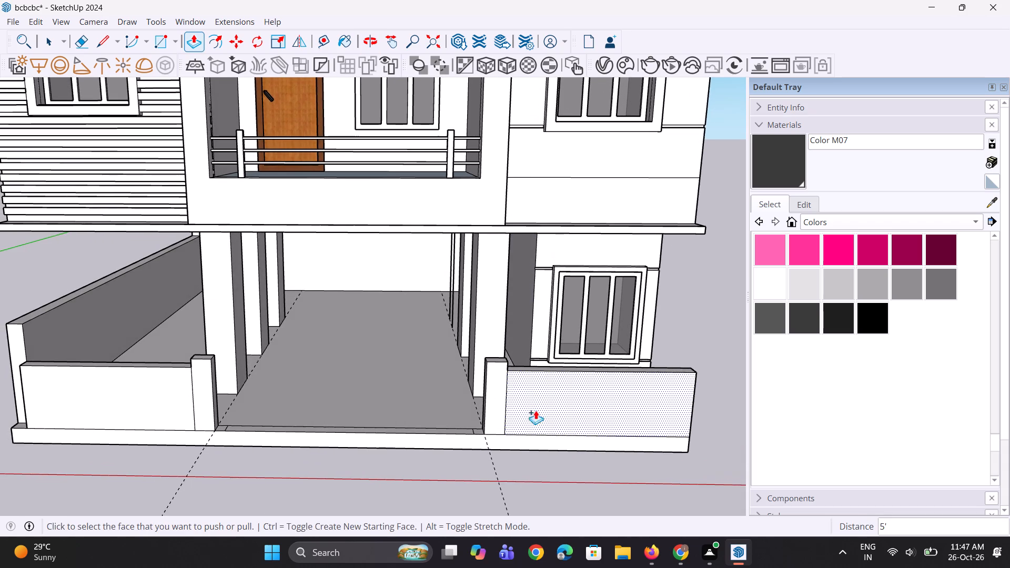
{"action": "scroll", "coordinate": [572, 477], "scroll_direction": "up", "scroll_amount": 1}
{"action": "middle_click_drag", "start_coordinate": [564, 474], "coordinate": [540, 435]}
{"action": "scroll", "coordinate": [539, 435], "scroll_direction": "up", "scroll_amount": 1}
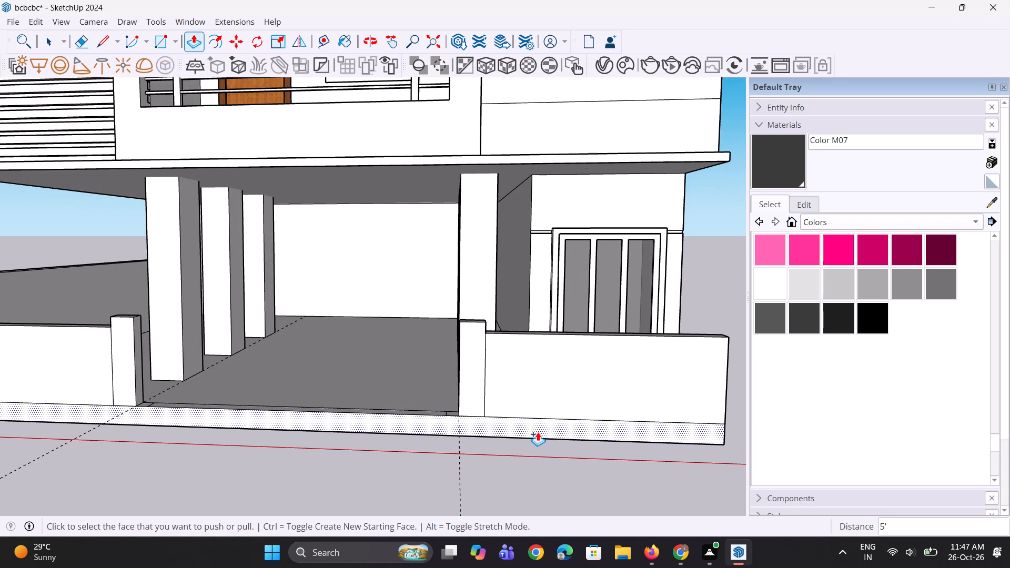
{"action": "key", "text": "space"}
{"action": "key", "text": "space"}
{"action": "left_click", "coordinate": [516, 386]}
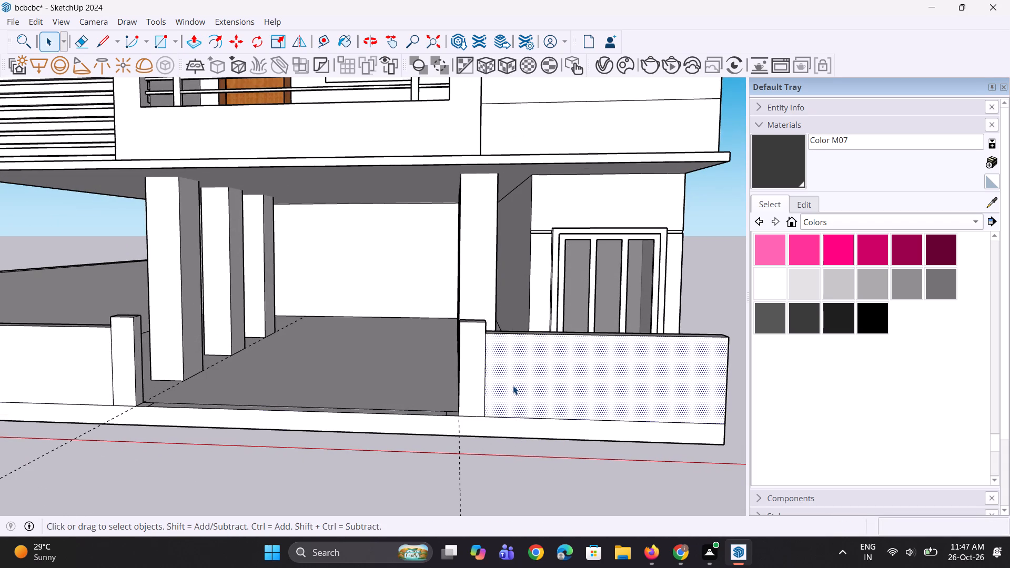
{"action": "key", "text": "f"}
{"action": "left_click", "coordinate": [493, 374]}
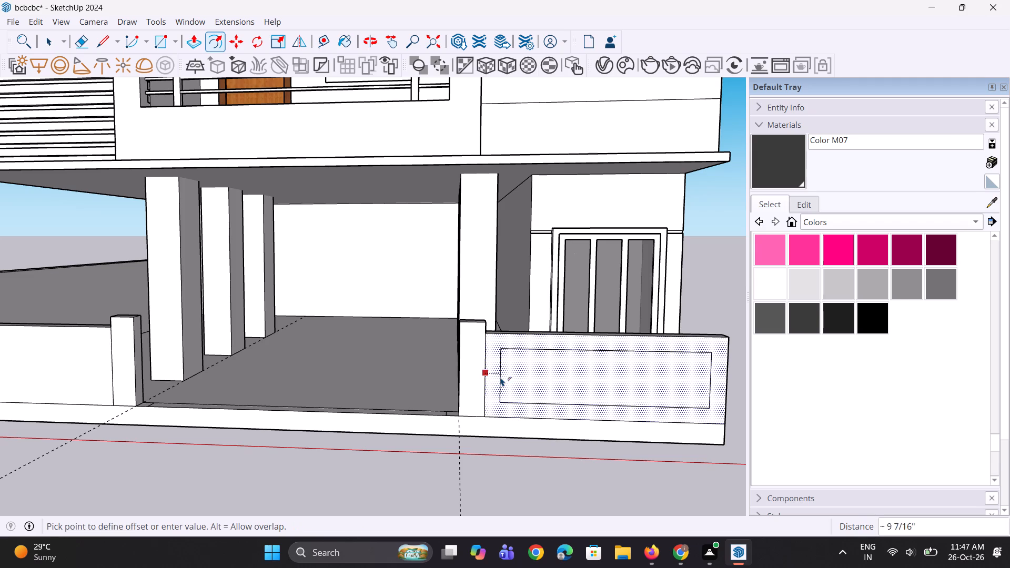
{"action": "left_click", "coordinate": [502, 379]}
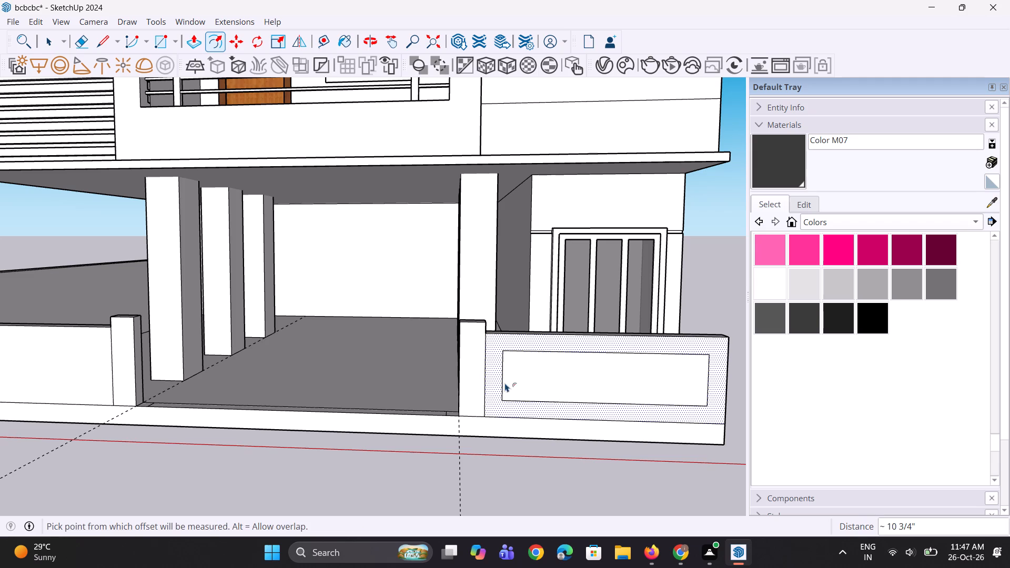
Move the inner rectangle's bottom edge down to the base of the window-side wall.
{"action": "middle_click", "coordinate": [524, 400]}
{"action": "key", "text": "space"}
{"action": "scroll", "coordinate": [523, 394], "scroll_direction": "up", "scroll_amount": 2}
{"action": "key", "text": "space"}
{"action": "left_click", "coordinate": [523, 403]}
{"action": "scroll", "coordinate": [516, 403], "scroll_direction": "up", "scroll_amount": 3}
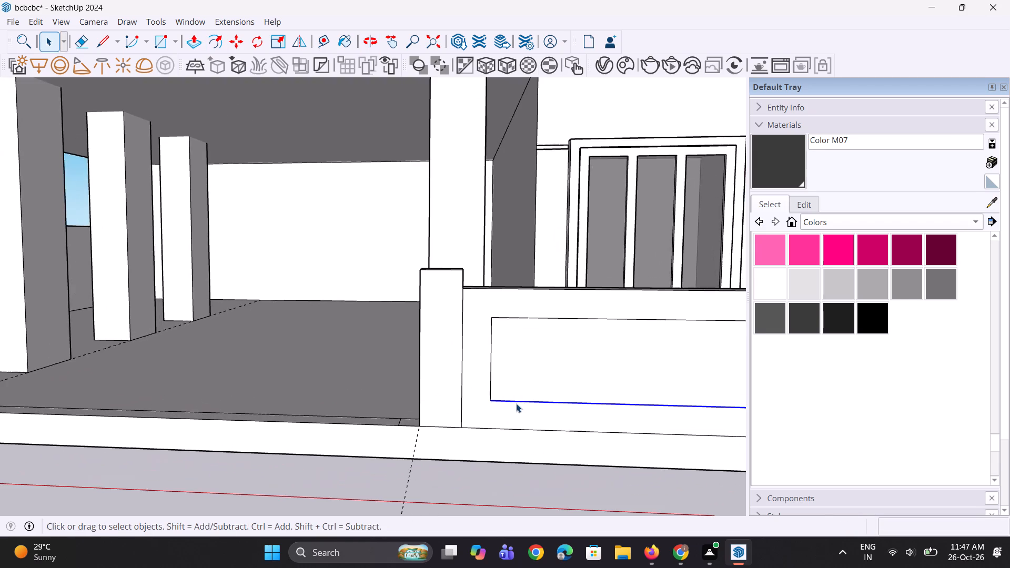
{"action": "scroll", "coordinate": [506, 402], "scroll_direction": "up", "scroll_amount": 2}
{"action": "key", "text": "m"}
{"action": "left_click", "coordinate": [491, 401]}
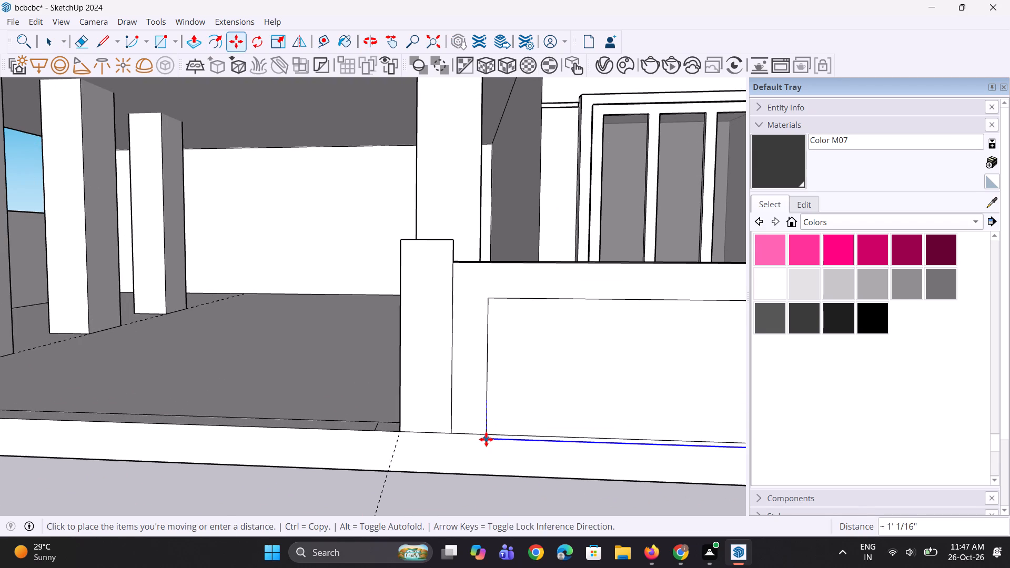
{"action": "left_click", "coordinate": [487, 431]}
{"action": "scroll", "coordinate": [422, 443], "scroll_direction": "down", "scroll_amount": 6}
{"action": "middle_click_drag", "start_coordinate": [418, 433], "coordinate": [414, 432]}
{"action": "key", "text": "space"}
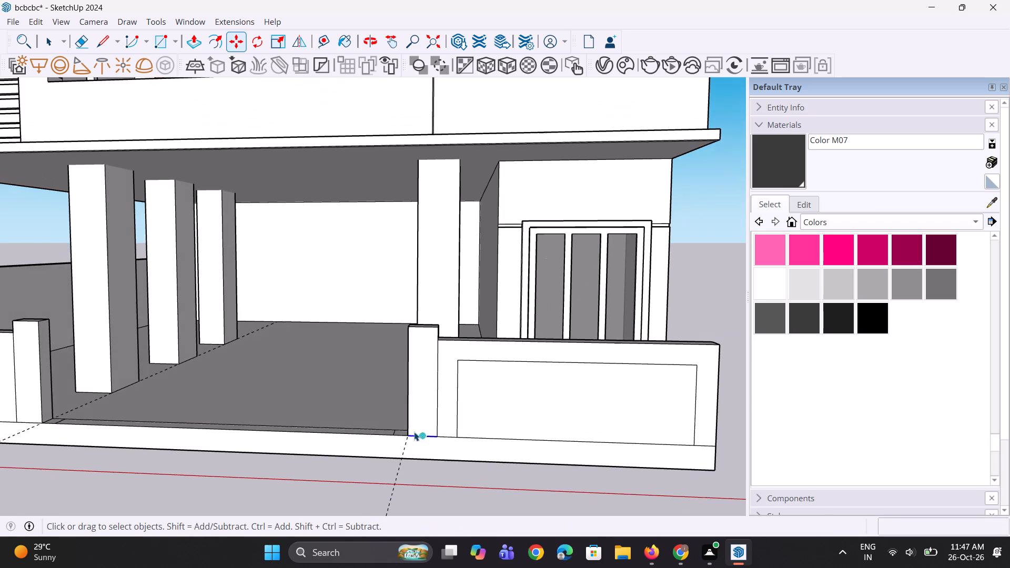
{"action": "middle_click_drag", "start_coordinate": [414, 432], "coordinate": [409, 430]}
{"action": "key", "text": "space"}
{"action": "scroll", "coordinate": [347, 411], "scroll_direction": "down", "scroll_amount": 5}
{"action": "middle_click_drag", "start_coordinate": [388, 417], "coordinate": [406, 417]}
{"action": "scroll", "coordinate": [531, 388], "scroll_direction": "up", "scroll_amount": 5}
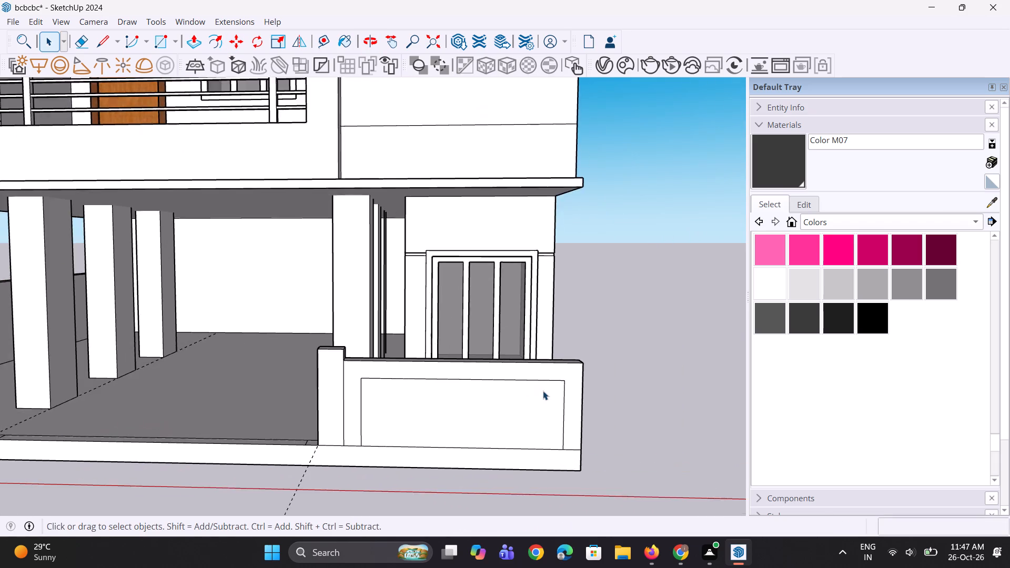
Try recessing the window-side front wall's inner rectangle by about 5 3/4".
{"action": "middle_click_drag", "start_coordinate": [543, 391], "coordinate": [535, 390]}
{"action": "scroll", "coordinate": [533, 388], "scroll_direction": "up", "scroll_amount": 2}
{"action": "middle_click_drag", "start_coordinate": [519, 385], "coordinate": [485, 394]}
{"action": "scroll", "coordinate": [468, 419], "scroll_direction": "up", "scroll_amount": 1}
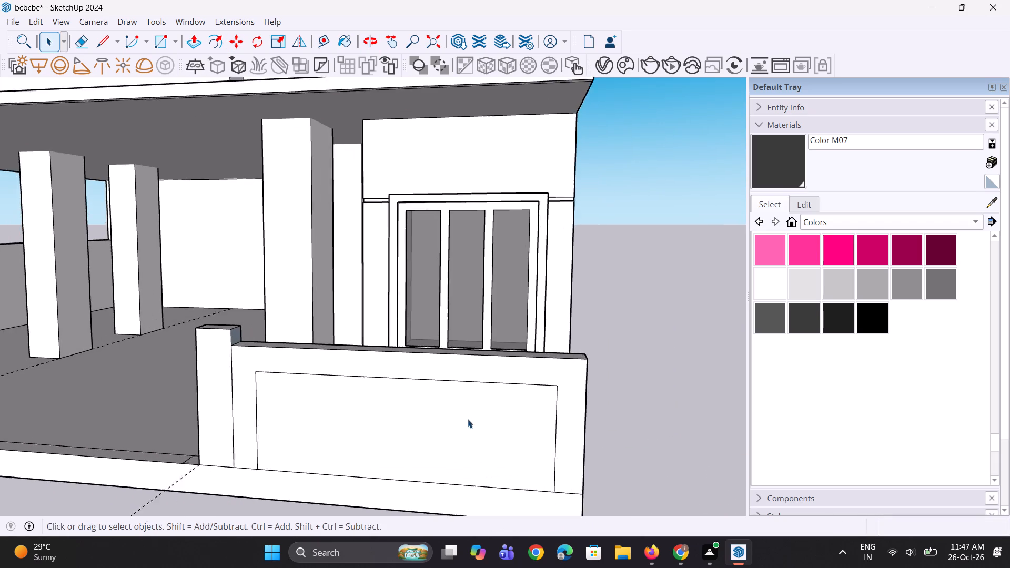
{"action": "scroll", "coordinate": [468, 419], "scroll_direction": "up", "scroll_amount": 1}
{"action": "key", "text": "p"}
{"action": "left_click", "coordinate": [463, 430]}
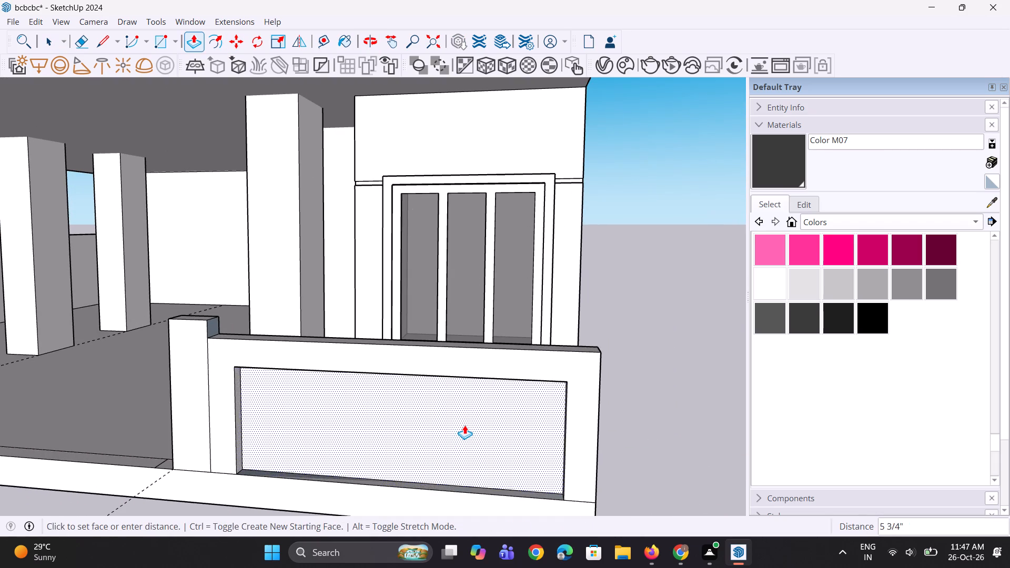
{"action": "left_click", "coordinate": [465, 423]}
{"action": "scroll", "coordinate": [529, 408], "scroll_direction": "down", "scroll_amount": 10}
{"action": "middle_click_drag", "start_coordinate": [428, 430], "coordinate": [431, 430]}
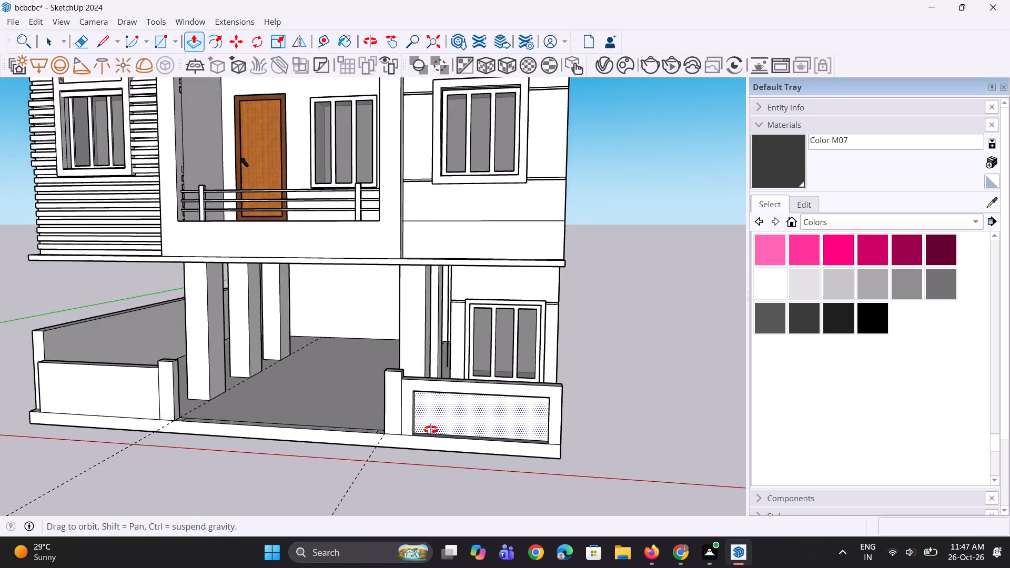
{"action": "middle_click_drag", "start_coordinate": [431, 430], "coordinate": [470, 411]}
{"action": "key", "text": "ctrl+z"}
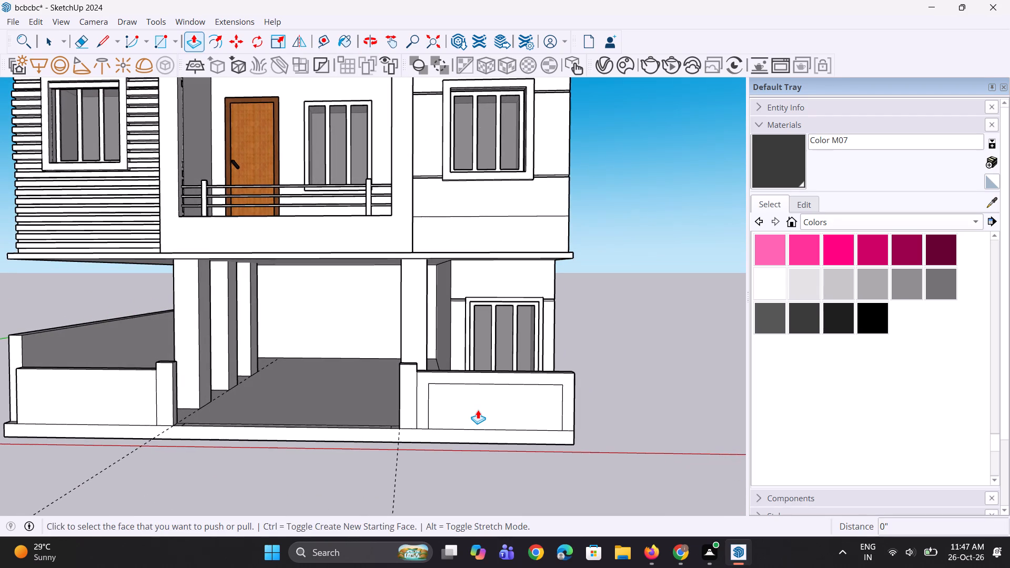
Offset the front face outline of the boundary wall across the entrance inward by the same 10 3/4".
{"action": "key", "text": "space"}
{"action": "key", "text": "space"}
{"action": "scroll", "coordinate": [515, 442], "scroll_direction": "down", "scroll_amount": 4}
{"action": "left_click", "coordinate": [191, 417]}
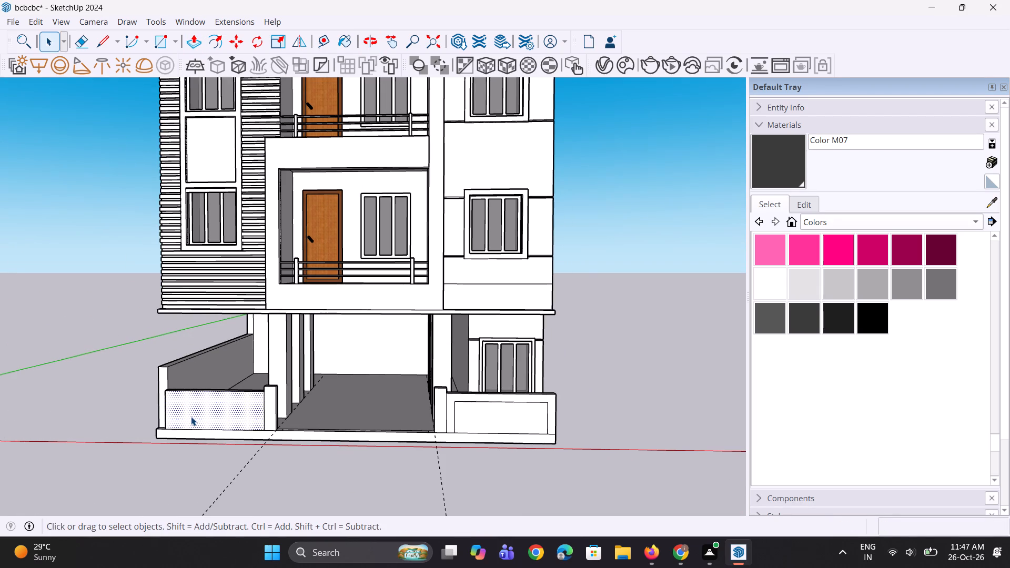
{"action": "scroll", "coordinate": [187, 412], "scroll_direction": "up", "scroll_amount": 2}
{"action": "key", "text": "f"}
{"action": "double_click", "coordinate": [168, 401]}
{"action": "middle_click_drag", "start_coordinate": [179, 407], "coordinate": [195, 409]}
{"action": "scroll", "coordinate": [190, 408], "scroll_direction": "up", "scroll_amount": 1}
{"action": "scroll", "coordinate": [228, 431], "scroll_direction": "up", "scroll_amount": 4}
Move that inner rectangle's bottom edge down about 10 3/4" to the base of the wall.
{"action": "key", "text": "space"}
{"action": "left_click", "coordinate": [233, 428]}
{"action": "scroll", "coordinate": [243, 428], "scroll_direction": "up", "scroll_amount": 4}
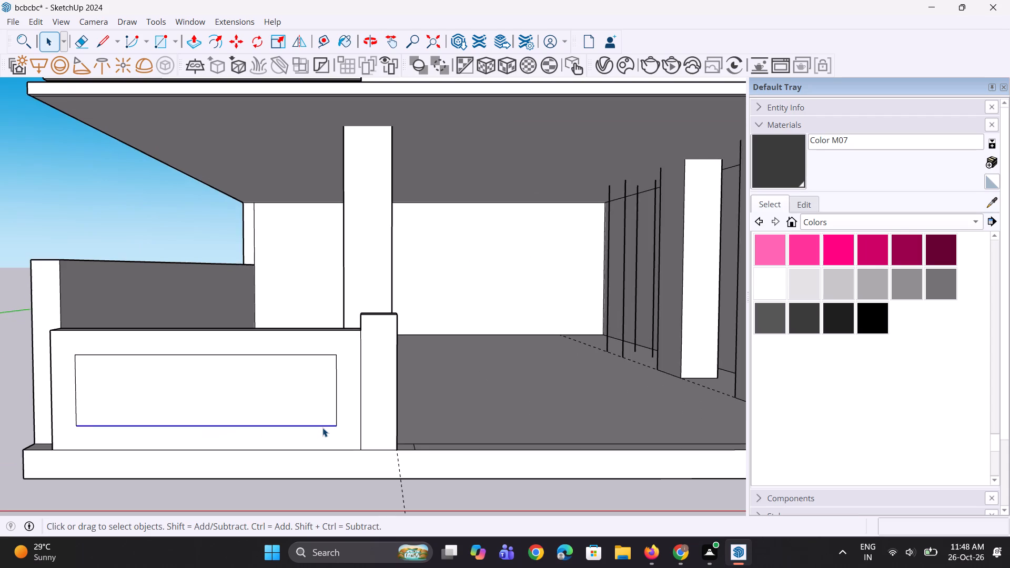
{"action": "scroll", "coordinate": [332, 428], "scroll_direction": "up", "scroll_amount": 3}
{"action": "key", "text": "m"}
{"action": "left_click", "coordinate": [338, 428]}
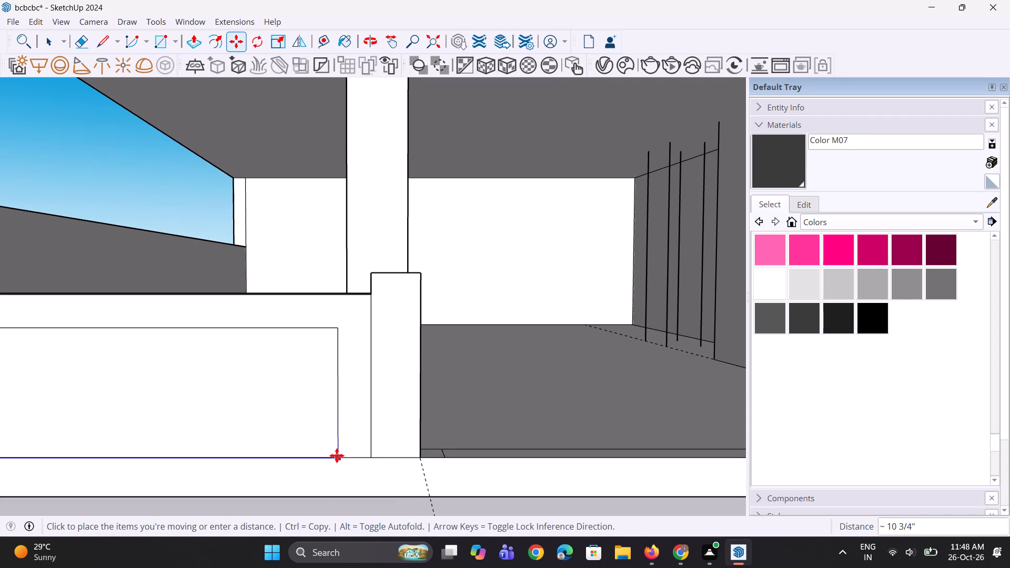
{"action": "left_click", "coordinate": [337, 455]}
{"action": "scroll", "coordinate": [340, 464], "scroll_direction": "down", "scroll_amount": 6}
{"action": "middle_click_drag", "start_coordinate": [330, 462], "coordinate": [322, 462]}
{"action": "key", "text": "space"}
Recess the inner panels of both front boundary walls by about 5 5/16".
{"action": "scroll", "coordinate": [284, 422], "scroll_direction": "up", "scroll_amount": 2}
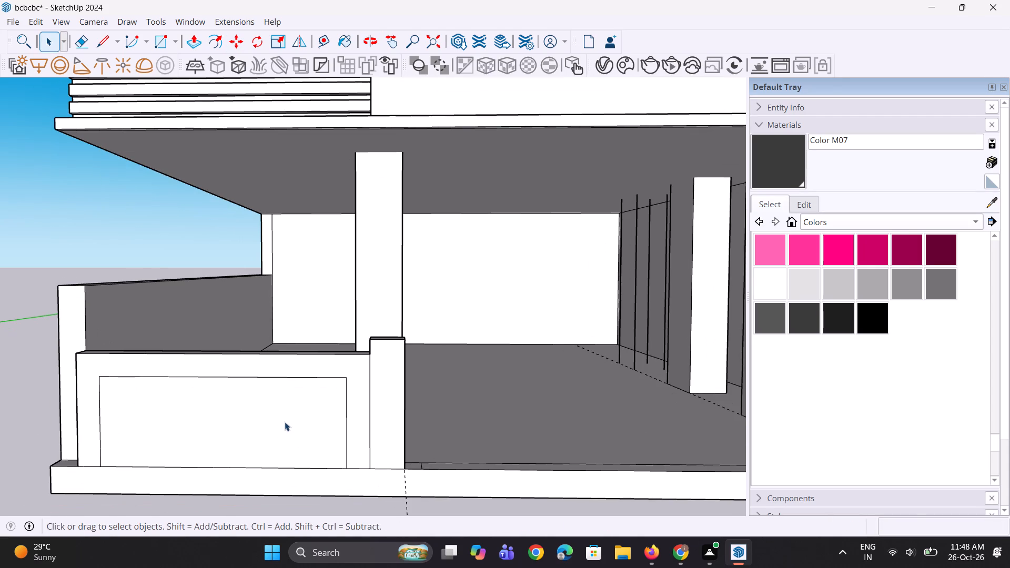
{"action": "key", "text": "p"}
{"action": "left_click", "coordinate": [285, 422]}
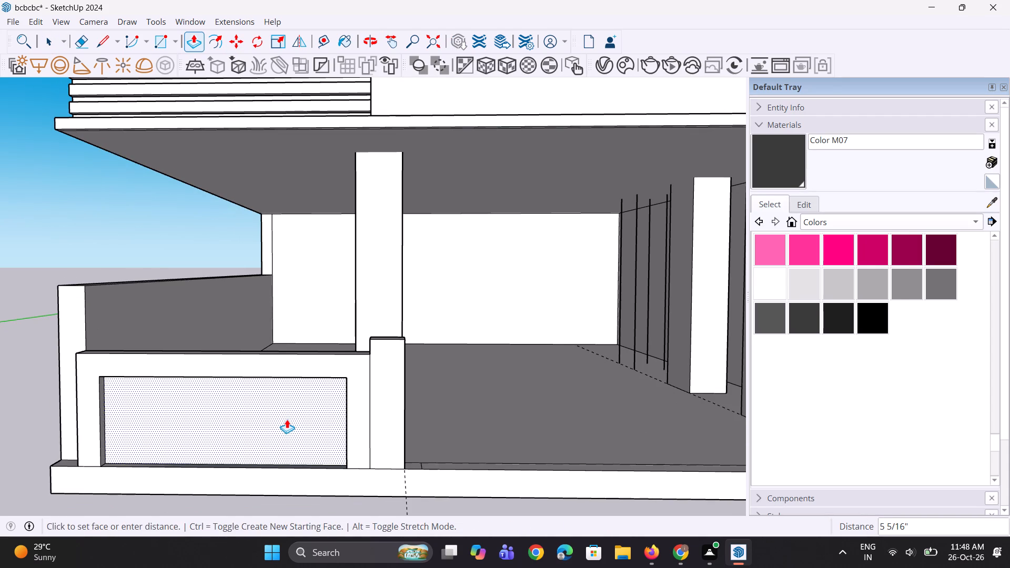
{"action": "left_click", "coordinate": [287, 419]}
{"action": "scroll", "coordinate": [138, 458], "scroll_direction": "down", "scroll_amount": 5}
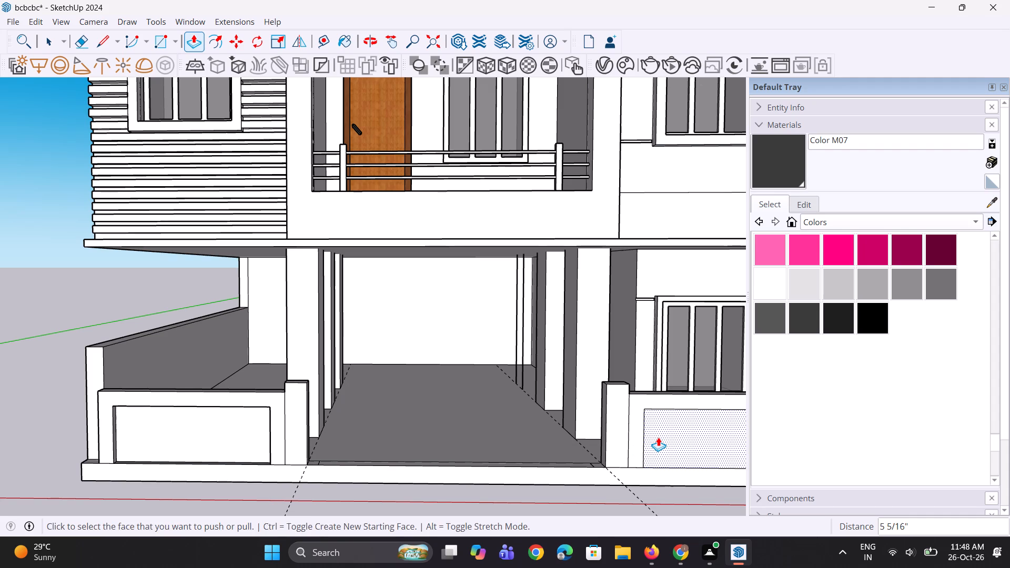
{"action": "double_click", "coordinate": [658, 437]}
{"action": "scroll", "coordinate": [473, 455], "scroll_direction": "down", "scroll_amount": 20}
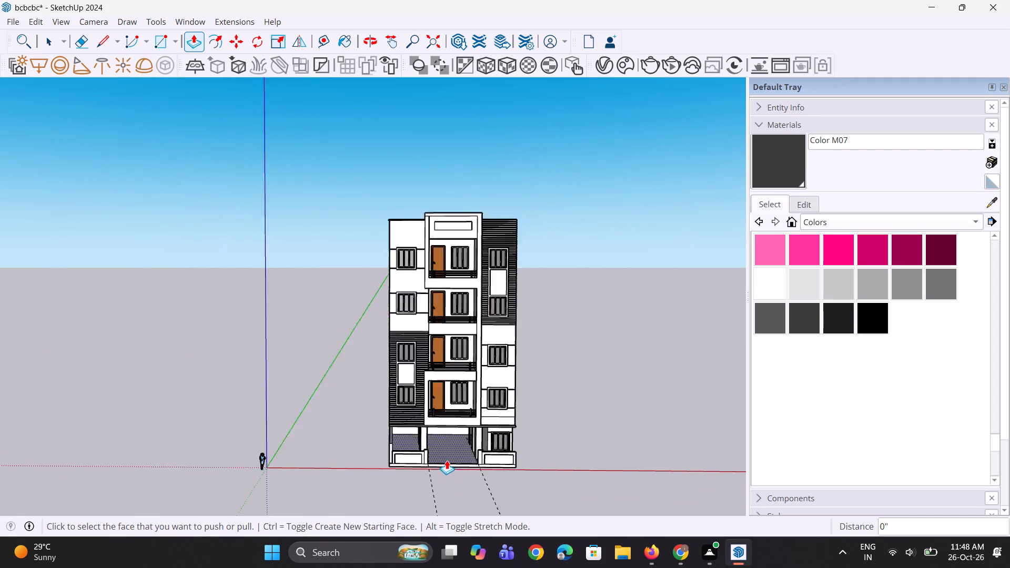
Pull the long side boundary wall's front end face out about 10 9/16", flush with the front wall's face.
{"action": "scroll", "coordinate": [447, 460], "scroll_direction": "down", "scroll_amount": 2}
{"action": "scroll", "coordinate": [459, 457], "scroll_direction": "up", "scroll_amount": 14}
{"action": "scroll", "coordinate": [307, 462], "scroll_direction": "up", "scroll_amount": 8}
{"action": "middle_click_drag", "start_coordinate": [271, 466], "coordinate": [281, 461]}
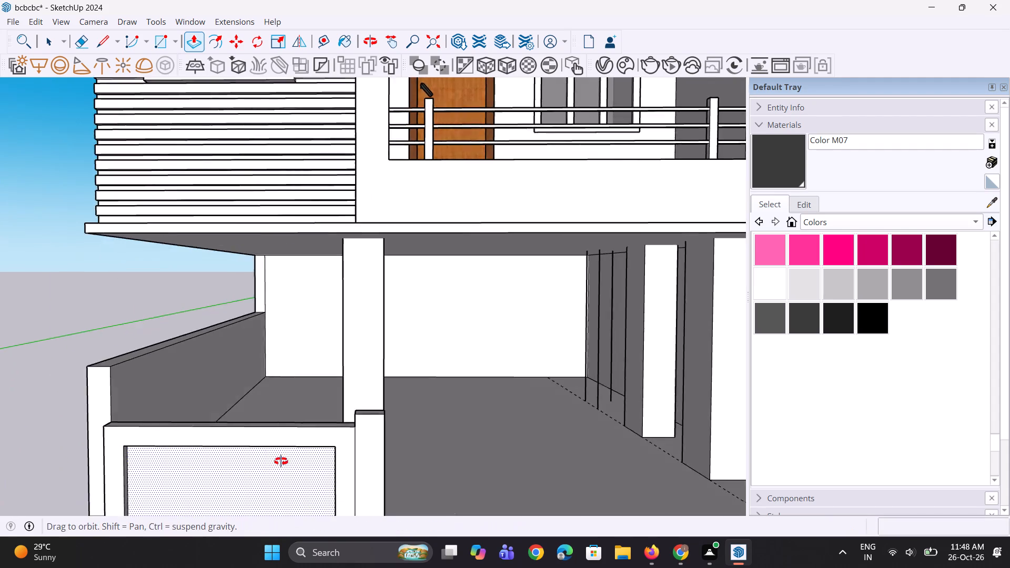
{"action": "middle_click_drag", "start_coordinate": [281, 461], "coordinate": [308, 450]}
{"action": "scroll", "coordinate": [319, 421], "scroll_direction": "down", "scroll_amount": 12}
{"action": "middle_click_drag", "start_coordinate": [225, 428], "coordinate": [295, 467]}
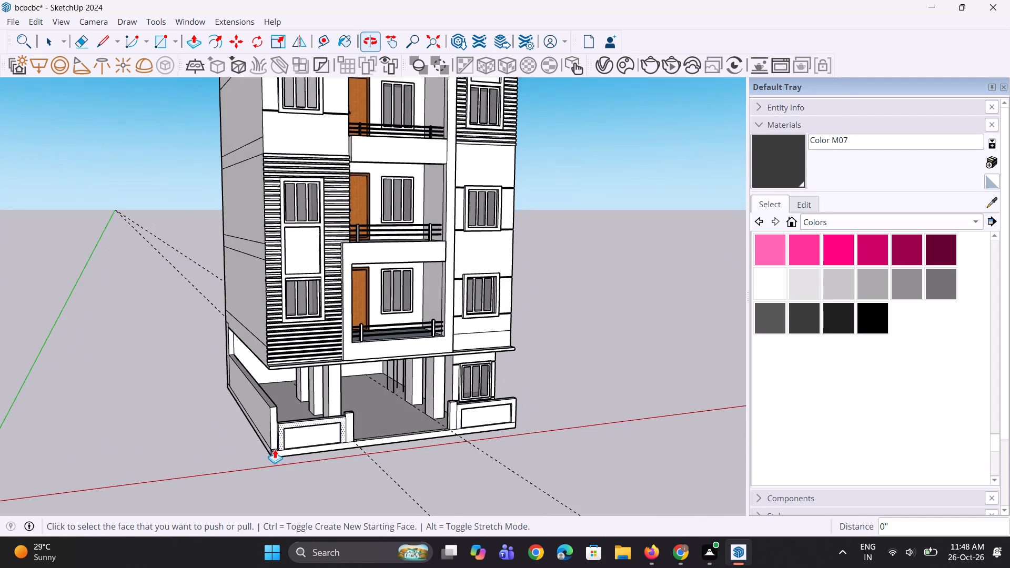
{"action": "scroll", "coordinate": [275, 448], "scroll_direction": "up", "scroll_amount": 11}
{"action": "left_click", "coordinate": [274, 429]}
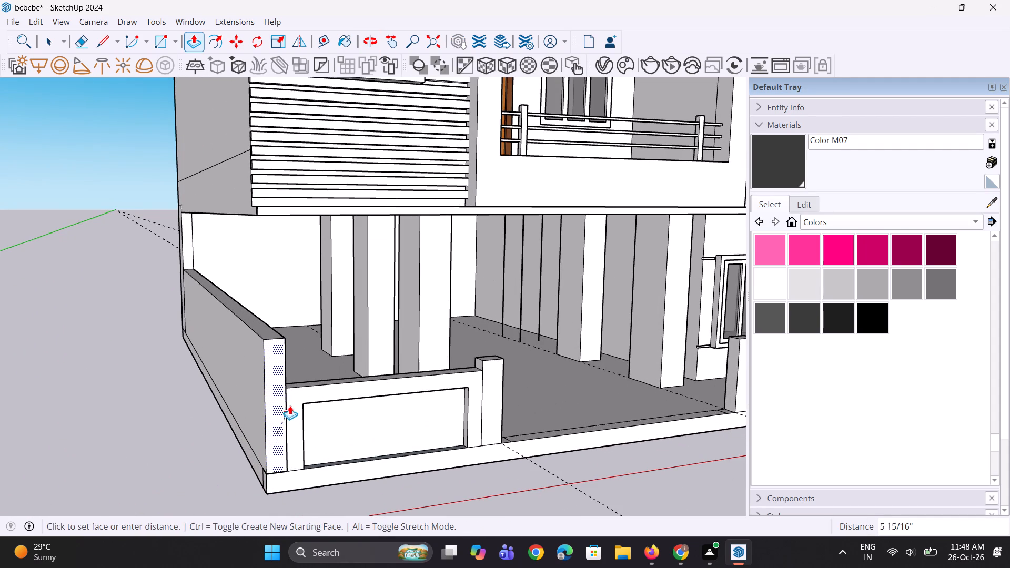
{"action": "left_click", "coordinate": [294, 399]}
Examine the recessed front walls, the side wall's corner and the entrance opening from the front.
{"action": "middle_click_drag", "start_coordinate": [291, 417], "coordinate": [208, 425]}
{"action": "scroll", "coordinate": [224, 420], "scroll_direction": "down", "scroll_amount": 5}
{"action": "middle_click_drag", "start_coordinate": [257, 428], "coordinate": [259, 423]}
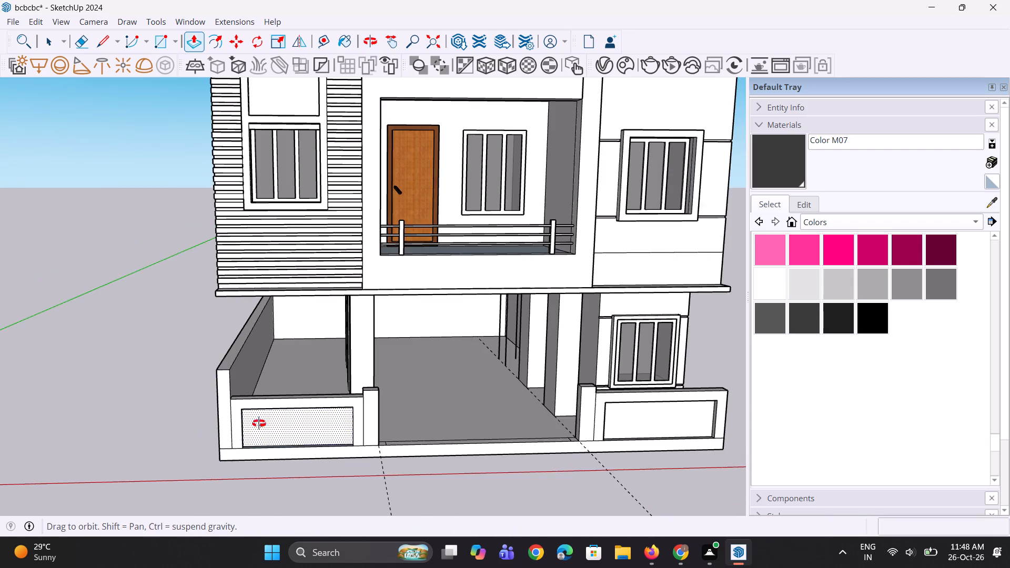
{"action": "middle_click_drag", "start_coordinate": [259, 423], "coordinate": [256, 380]}
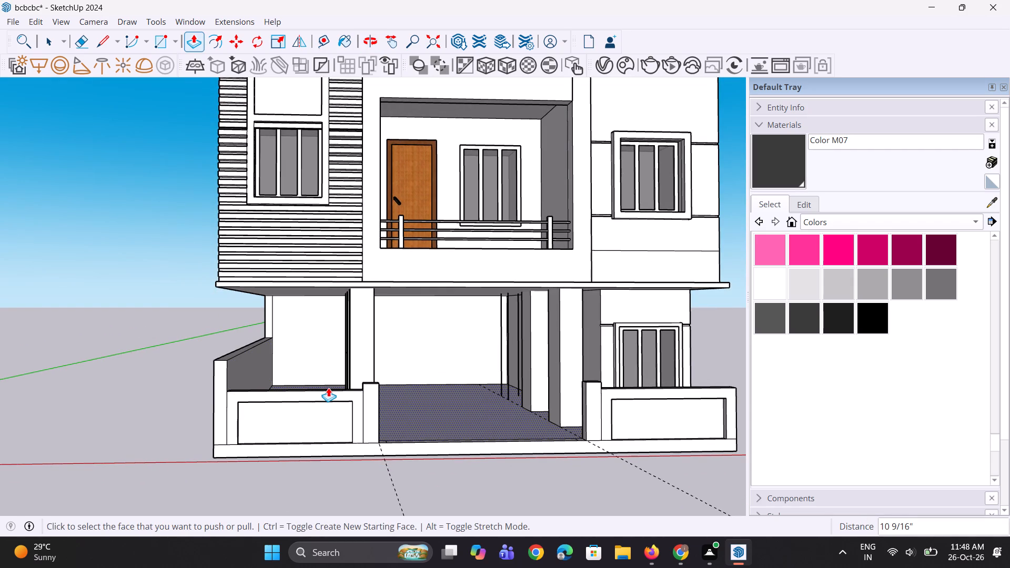
{"action": "middle_click_drag", "start_coordinate": [490, 382], "coordinate": [454, 397]}
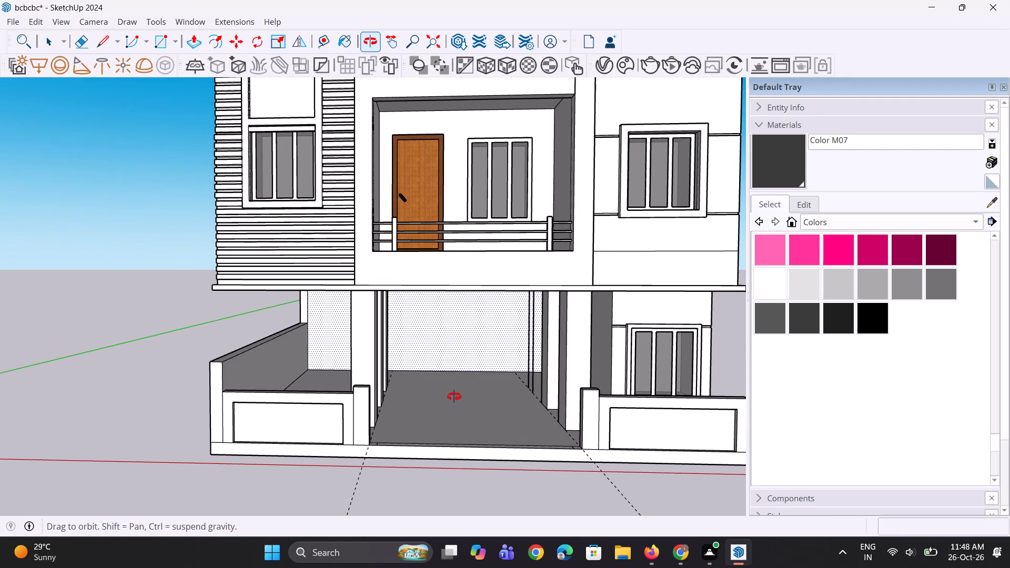
{"action": "middle_click_drag", "start_coordinate": [454, 397], "coordinate": [454, 397]}
{"action": "scroll", "coordinate": [447, 394], "scroll_direction": "up", "scroll_amount": 1}
{"action": "scroll", "coordinate": [366, 379], "scroll_direction": "down", "scroll_amount": 3}
{"action": "scroll", "coordinate": [507, 401], "scroll_direction": "up", "scroll_amount": 2}
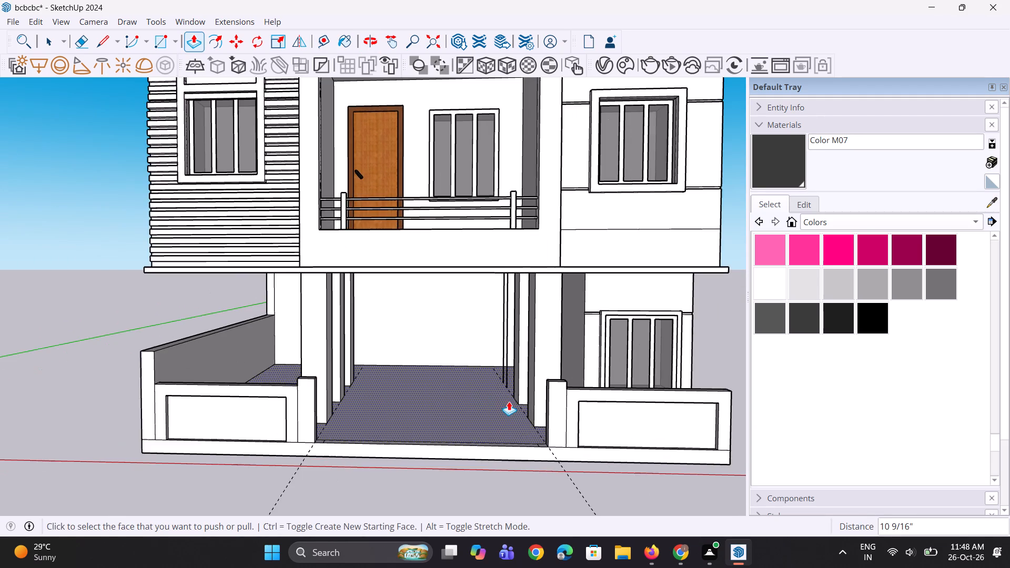
Raise the small slab sections on the inner side of both gate piers by 5' 7 9/16".
{"action": "scroll", "coordinate": [522, 421], "scroll_direction": "up", "scroll_amount": 3}
{"action": "middle_click_drag", "start_coordinate": [521, 459], "coordinate": [539, 500]}
{"action": "scroll", "coordinate": [538, 500], "scroll_direction": "up", "scroll_amount": 4}
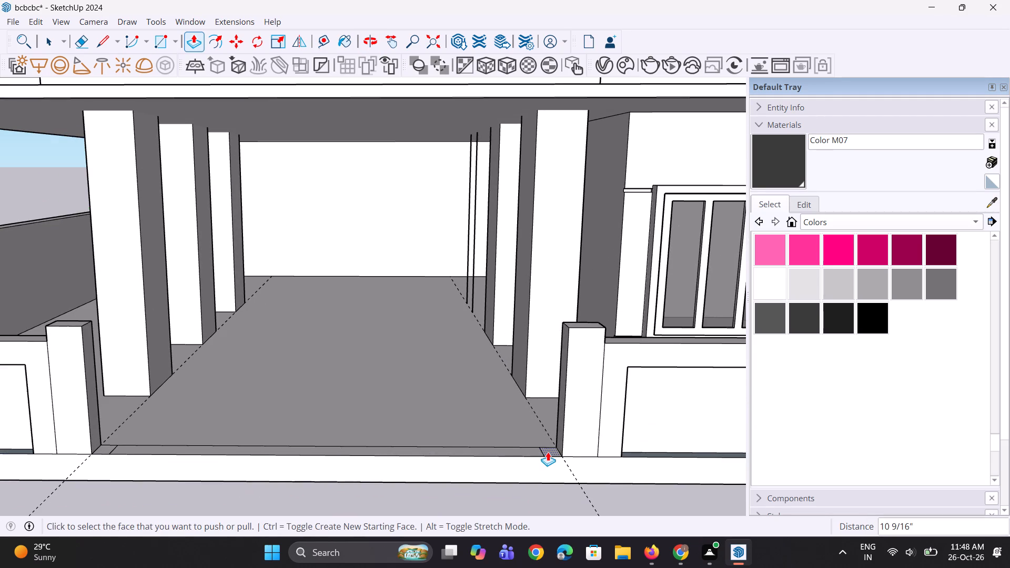
{"action": "left_click", "coordinate": [548, 452]}
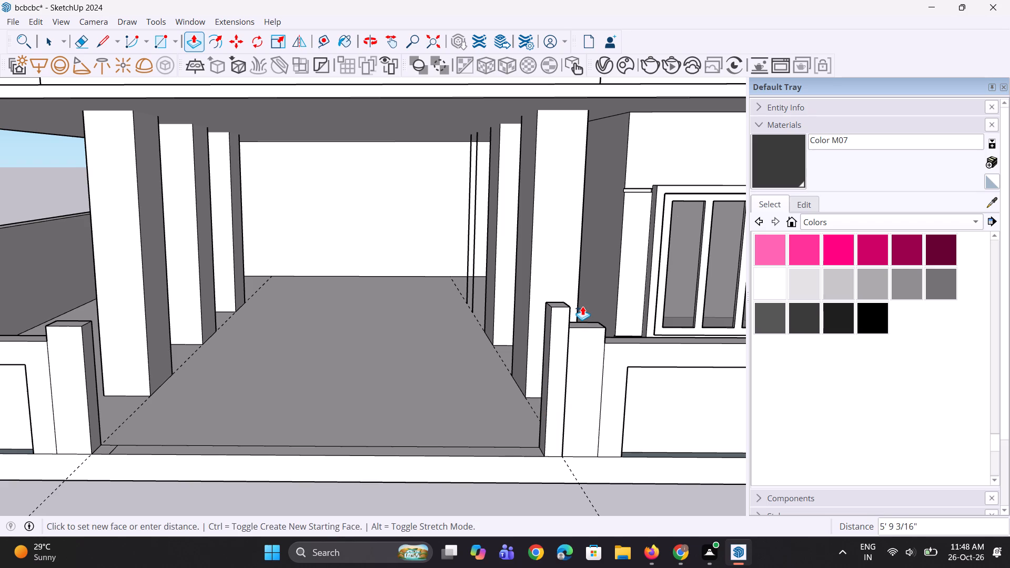
{"action": "left_click", "coordinate": [582, 310]}
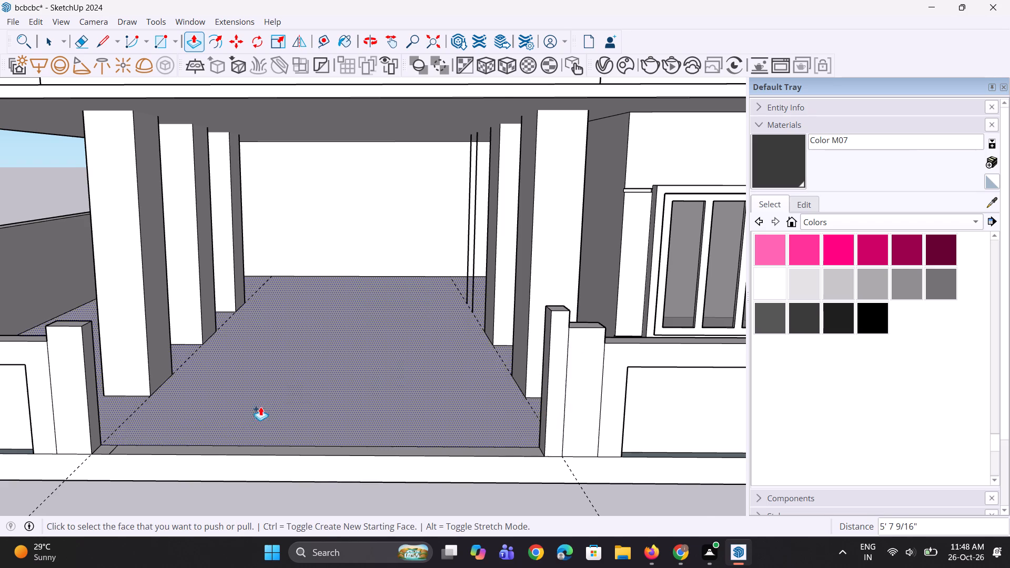
{"action": "scroll", "coordinate": [226, 418], "scroll_direction": "up", "scroll_amount": 2}
{"action": "double_click", "coordinate": [94, 457]}
{"action": "scroll", "coordinate": [176, 428], "scroll_direction": "down", "scroll_amount": 5}
{"action": "middle_click_drag", "start_coordinate": [174, 429], "coordinate": [186, 391]}
{"action": "scroll", "coordinate": [306, 491], "scroll_direction": "down", "scroll_amount": 5}
{"action": "middle_click_drag", "start_coordinate": [323, 490], "coordinate": [319, 475]}
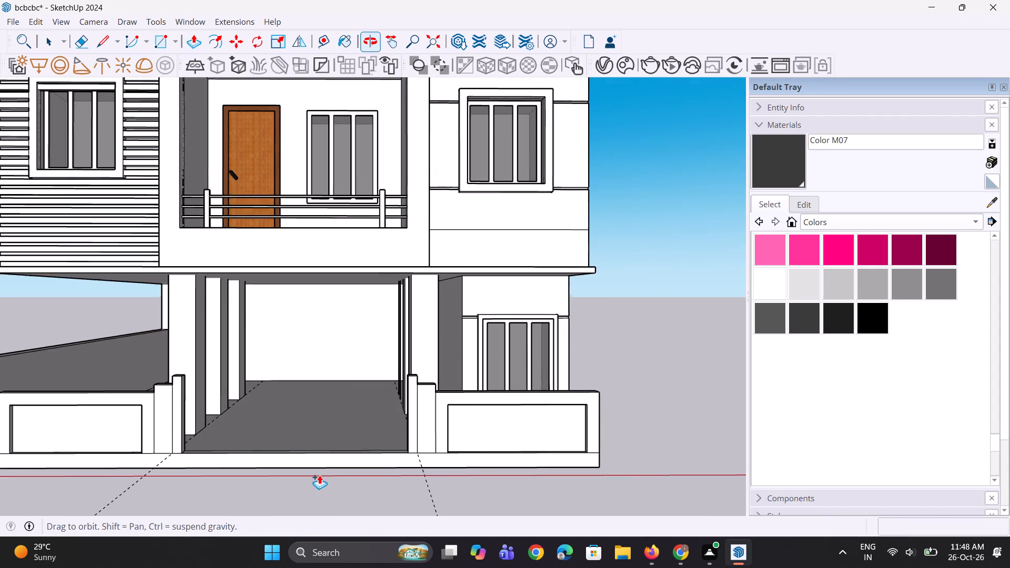
{"action": "middle_click_drag", "start_coordinate": [319, 475], "coordinate": [318, 476]}
Delete all construction guides from the model.
{"action": "key", "text": "r"}
{"action": "scroll", "coordinate": [171, 453], "scroll_direction": "up", "scroll_amount": 5}
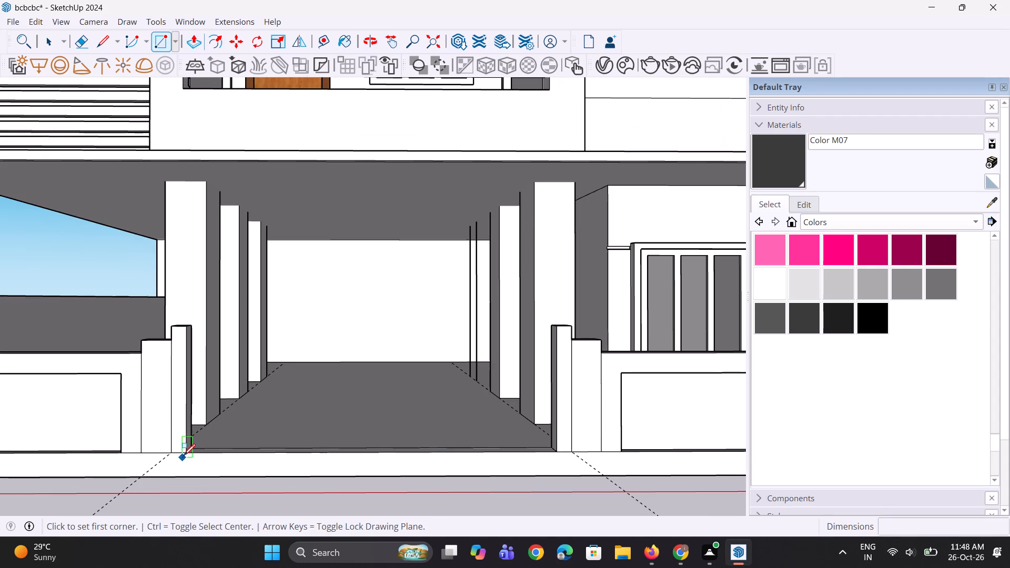
{"action": "left_click", "coordinate": [35, 22]}
{"action": "left_click", "coordinate": [76, 151]}
Draw a vertical rectangle about 5' 7 9/16" by 16' 6 3/8" filling the entrance opening between the new posts.
{"action": "scroll", "coordinate": [180, 417], "scroll_direction": "up", "scroll_amount": 1}
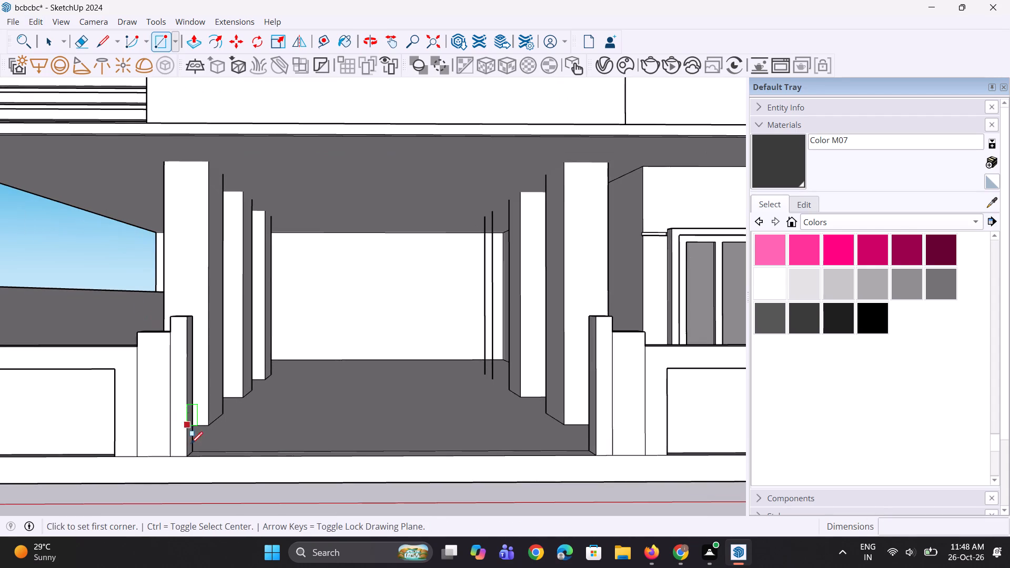
{"action": "scroll", "coordinate": [193, 447], "scroll_direction": "up", "scroll_amount": 1}
{"action": "left_click", "coordinate": [193, 460]}
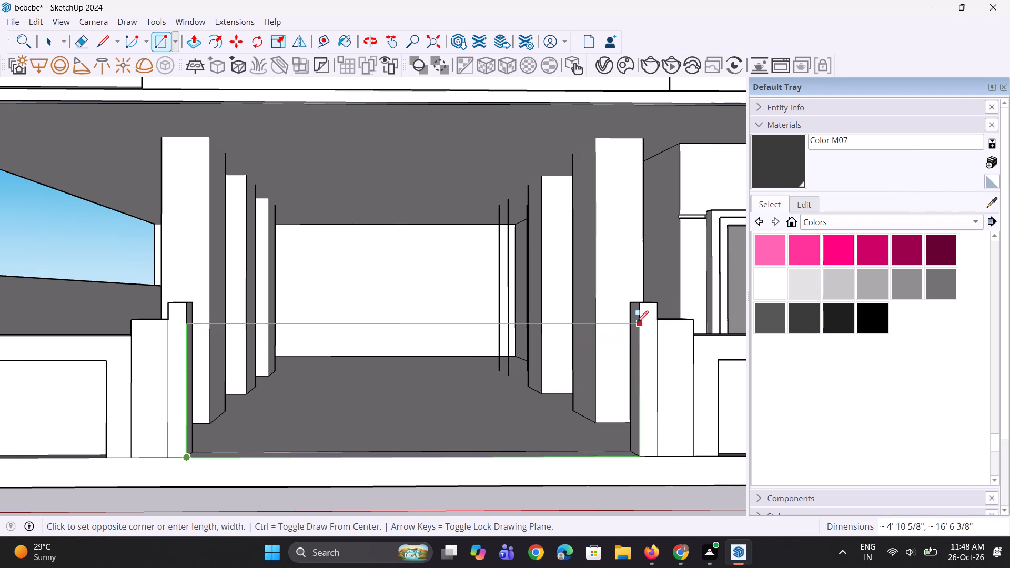
{"action": "left_click", "coordinate": [638, 306]}
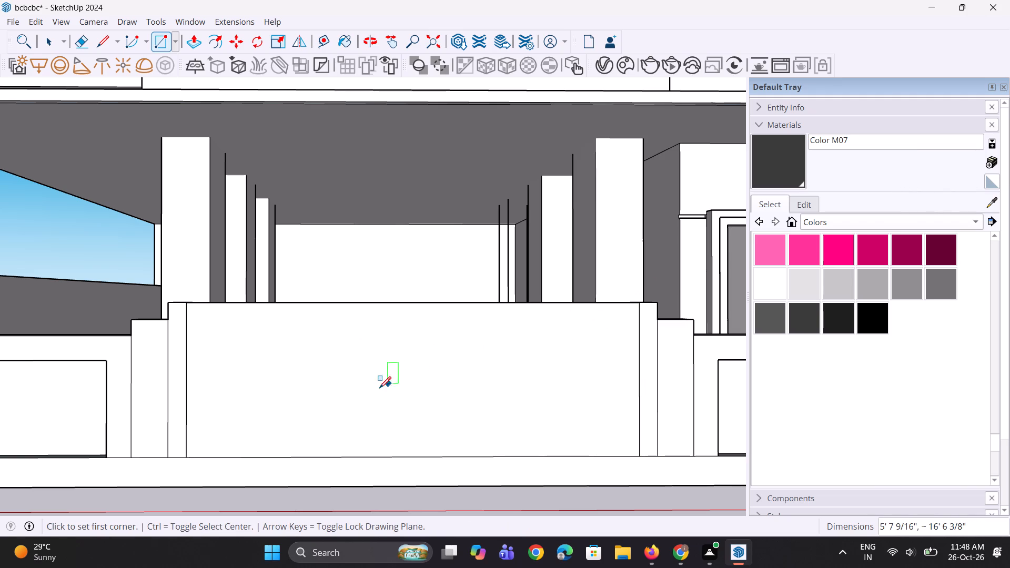
Copy the gate rectangle's face out to the open ground beyond the window-side boundary wall.
{"action": "key", "text": "space"}
{"action": "left_click", "coordinate": [366, 395]}
{"action": "scroll", "coordinate": [161, 432], "scroll_direction": "down", "scroll_amount": 10}
{"action": "middle_click_drag", "start_coordinate": [236, 422], "coordinate": [245, 432]}
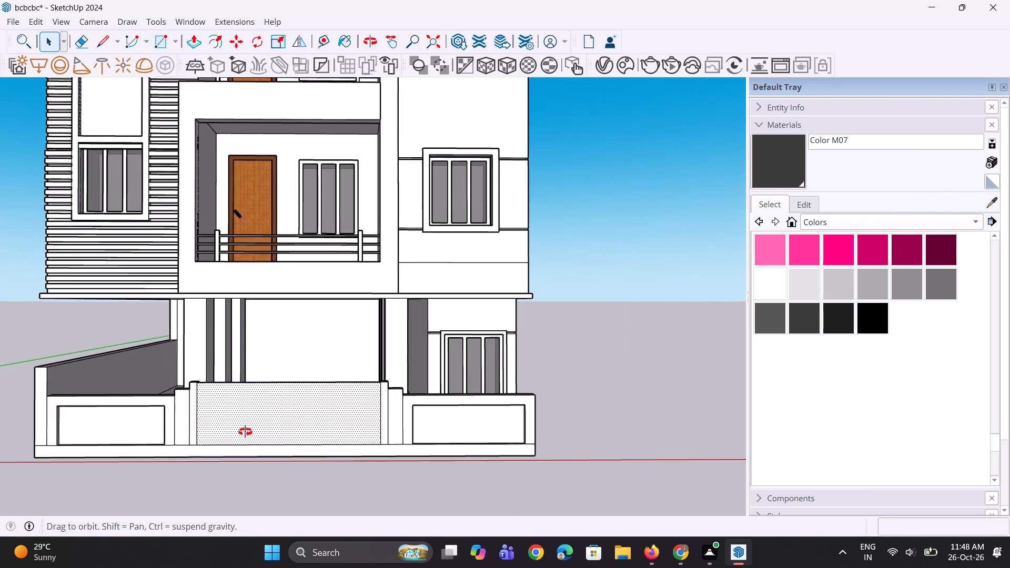
{"action": "middle_click_drag", "start_coordinate": [245, 432], "coordinate": [248, 435]}
{"action": "key", "text": "m"}
{"action": "left_click", "coordinate": [248, 434]}
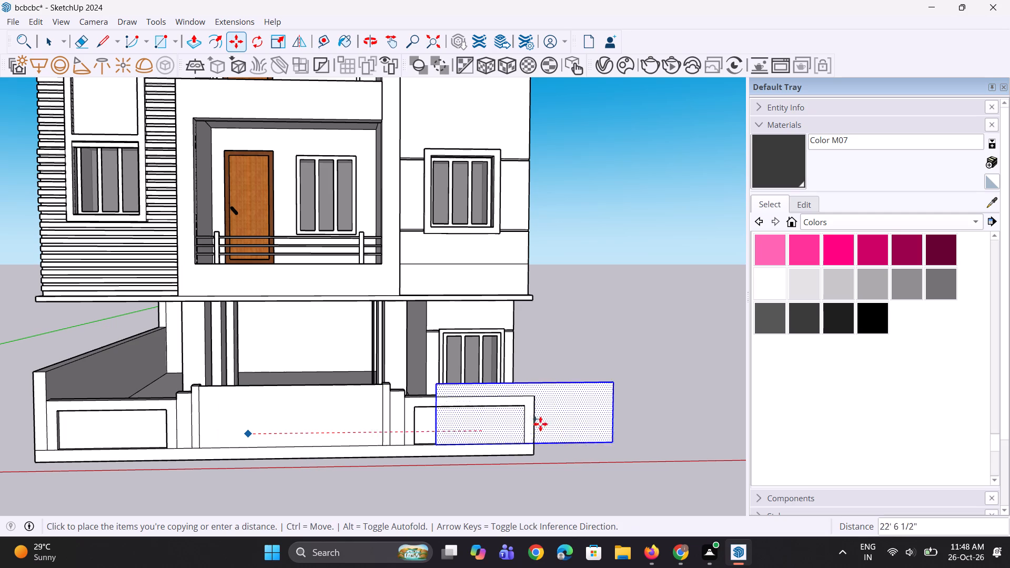
{"action": "left_click", "coordinate": [611, 435]}
Delete the original rectangle's face and its leftover top edge from the entrance opening.
{"action": "key", "text": "space"}
{"action": "left_click", "coordinate": [298, 421]}
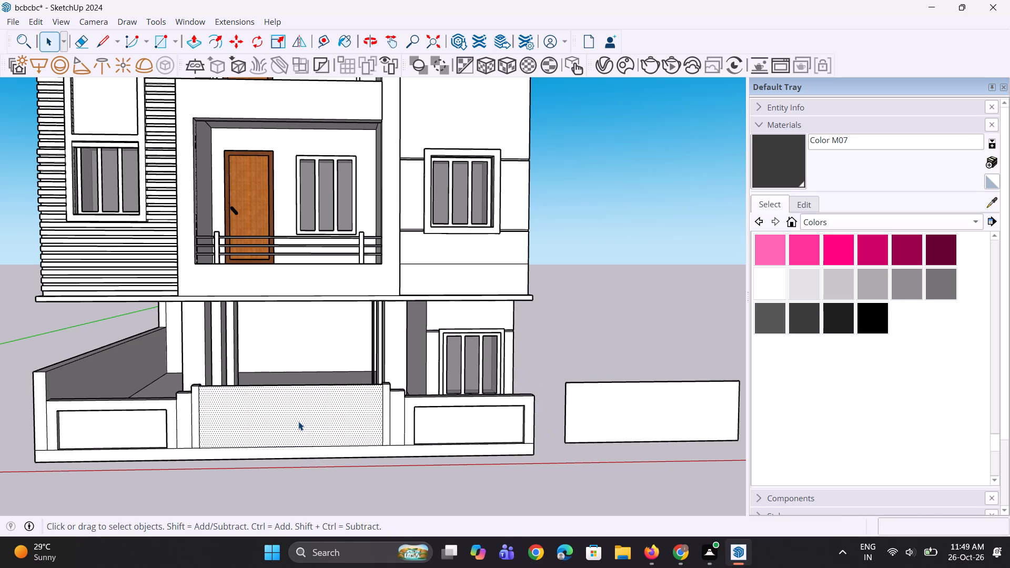
{"action": "key", "text": "Delete"}
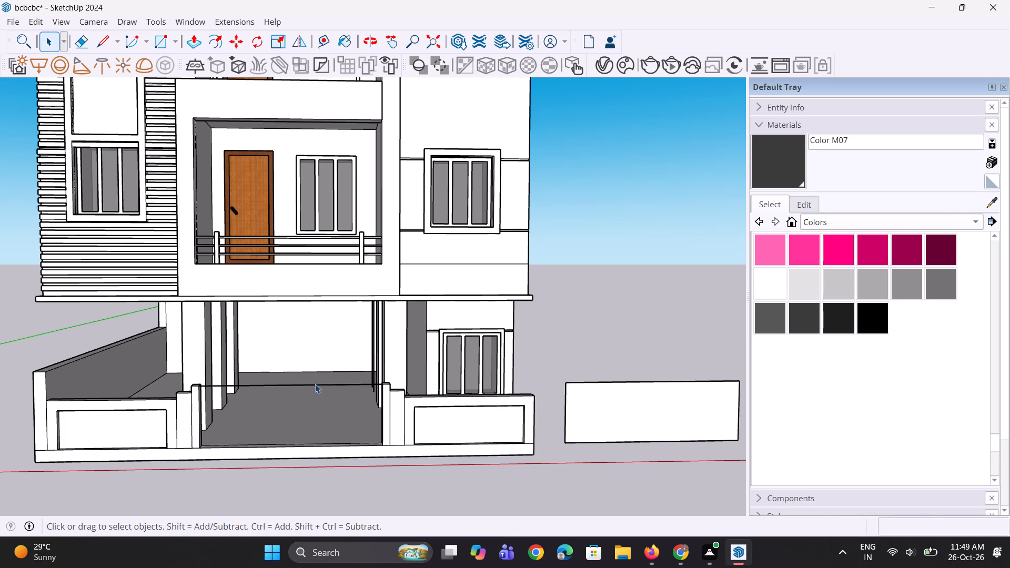
{"action": "left_click", "coordinate": [315, 384]}
{"action": "key", "text": "Delete"}
{"action": "middle_click_drag", "start_coordinate": [310, 398], "coordinate": [295, 401]}
{"action": "scroll", "coordinate": [324, 433], "scroll_direction": "down", "scroll_amount": 6}
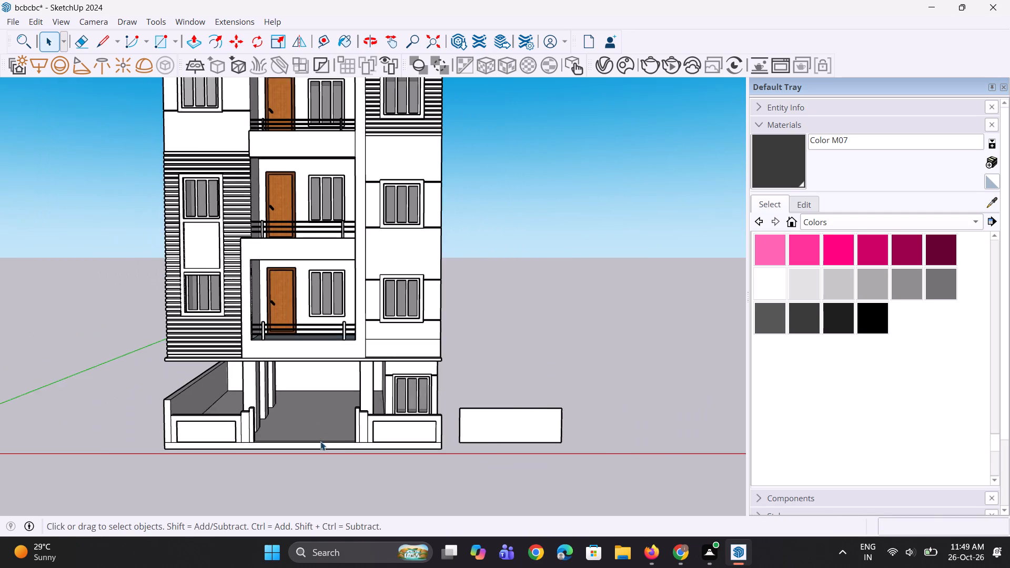
{"action": "middle_click_drag", "start_coordinate": [318, 441], "coordinate": [307, 438]}
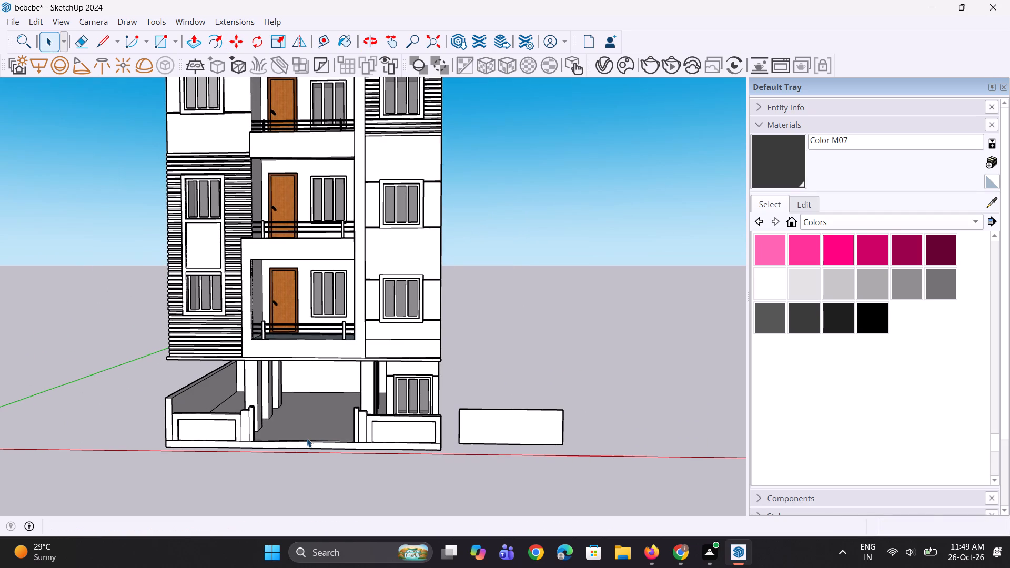
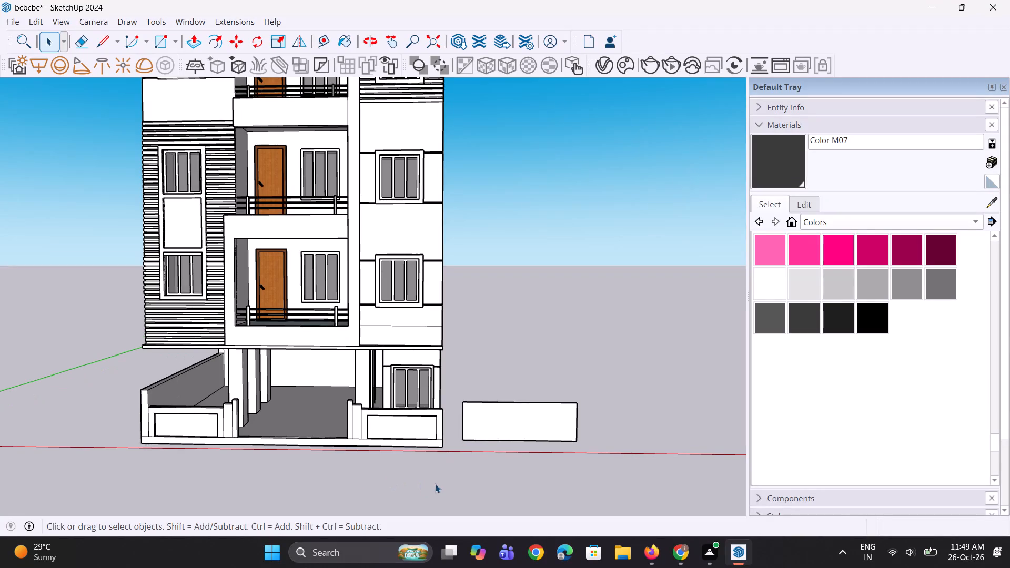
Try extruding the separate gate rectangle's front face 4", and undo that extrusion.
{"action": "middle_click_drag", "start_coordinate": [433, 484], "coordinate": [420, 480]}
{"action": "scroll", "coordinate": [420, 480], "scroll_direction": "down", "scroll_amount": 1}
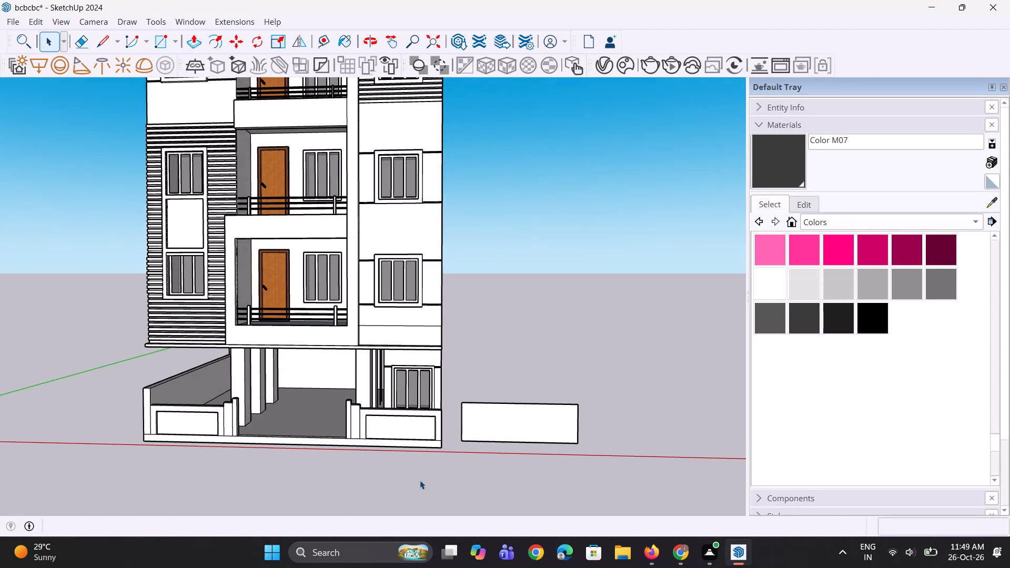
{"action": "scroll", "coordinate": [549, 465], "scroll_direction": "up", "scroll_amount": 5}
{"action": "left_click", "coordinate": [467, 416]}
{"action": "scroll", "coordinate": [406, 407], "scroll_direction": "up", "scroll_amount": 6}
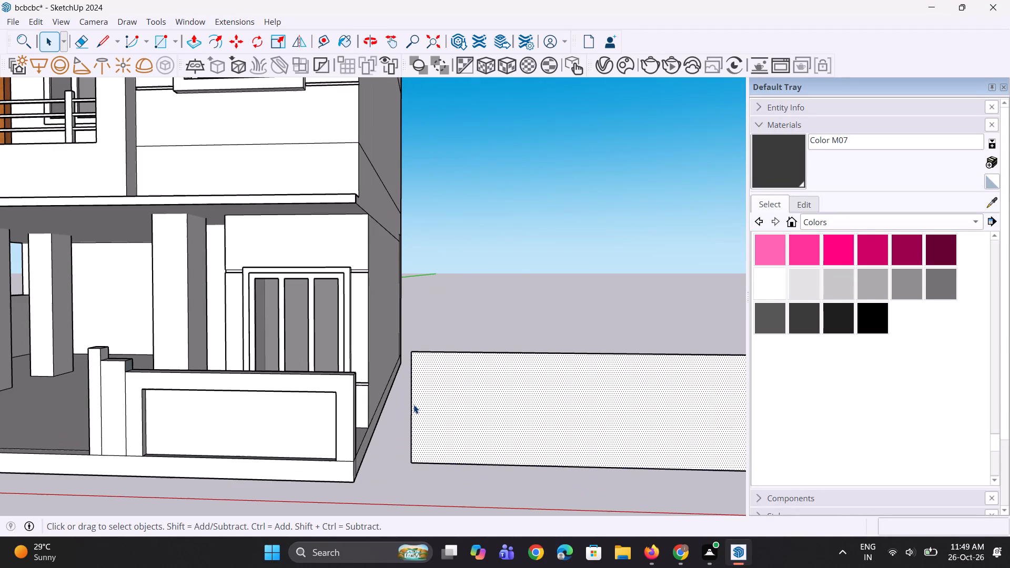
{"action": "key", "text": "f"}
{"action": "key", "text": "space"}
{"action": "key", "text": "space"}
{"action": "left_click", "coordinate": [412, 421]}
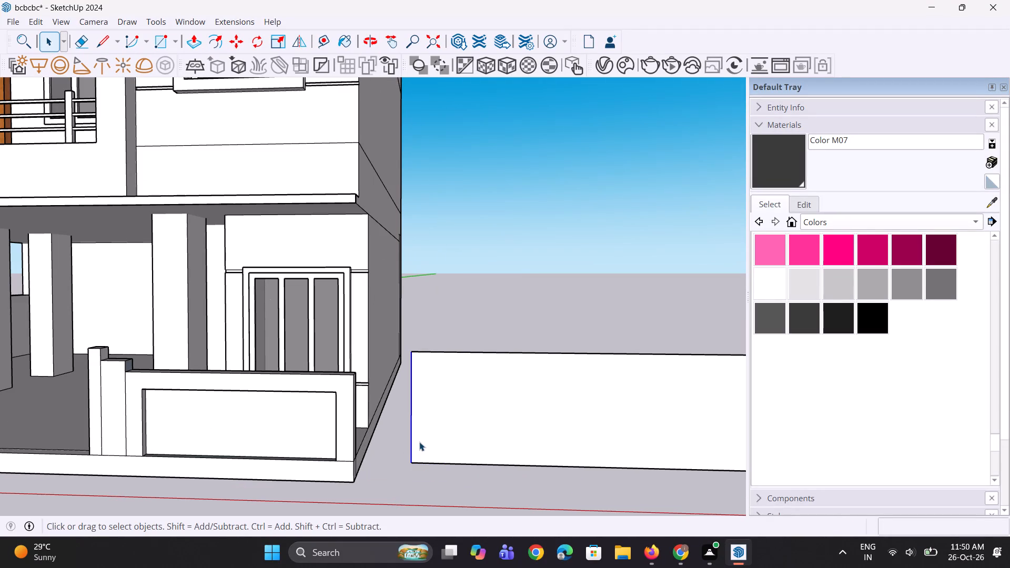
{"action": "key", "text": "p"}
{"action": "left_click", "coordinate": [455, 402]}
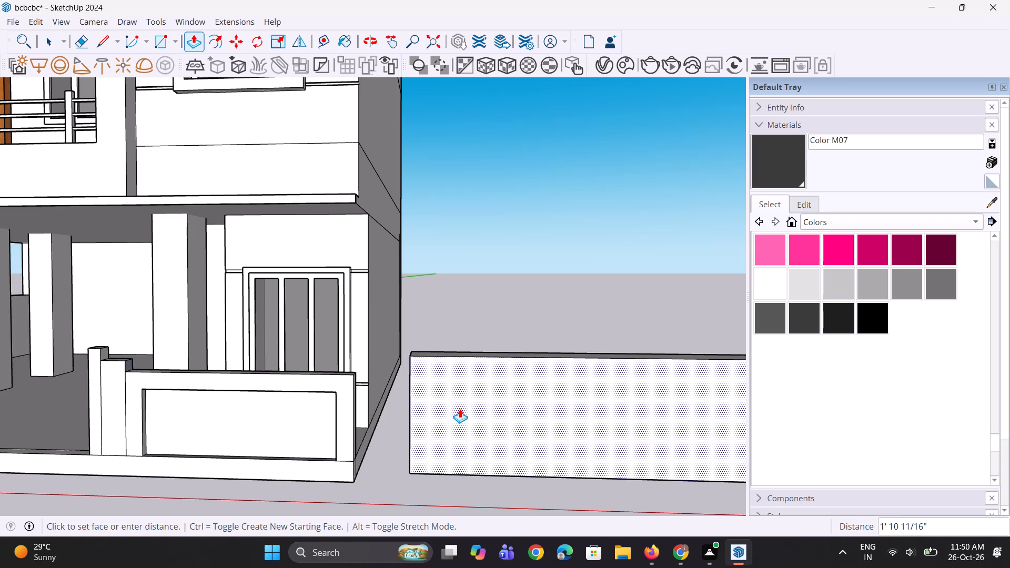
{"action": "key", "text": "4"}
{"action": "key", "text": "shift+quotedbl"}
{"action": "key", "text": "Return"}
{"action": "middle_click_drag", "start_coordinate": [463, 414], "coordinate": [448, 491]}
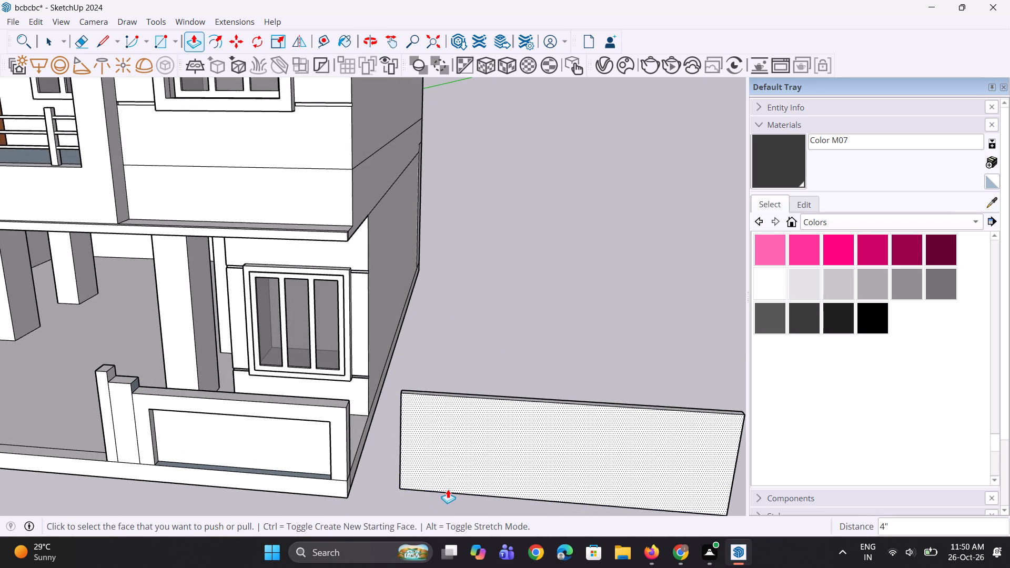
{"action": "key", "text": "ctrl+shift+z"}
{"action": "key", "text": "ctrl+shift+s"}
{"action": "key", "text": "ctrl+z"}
Extrude the gate rectangle's front face 3" to give the panel thickness.
{"action": "left_click", "coordinate": [466, 453]}
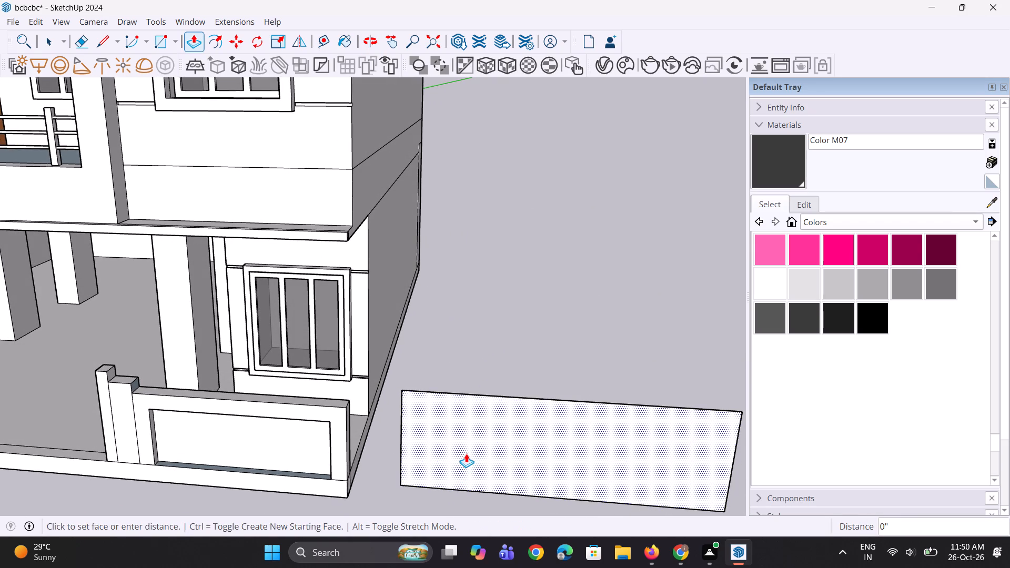
{"action": "key", "text": "3"}
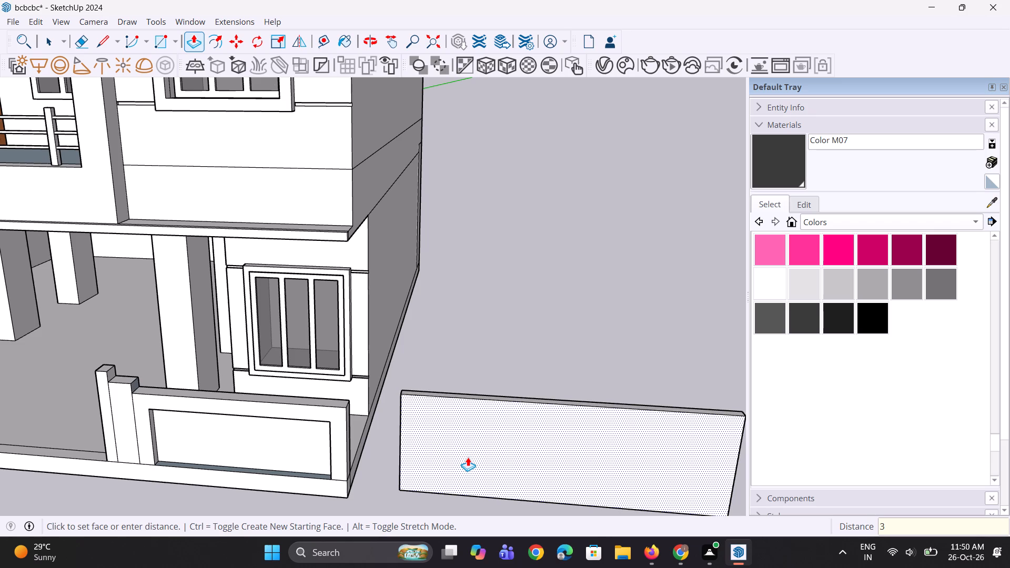
{"action": "key", "text": "shift+quotedbl"}
{"action": "key", "text": "Return"}
{"action": "middle_click_drag", "start_coordinate": [462, 449], "coordinate": [478, 431]}
{"action": "key", "text": "space"}
{"action": "key", "text": "space"}
Offset the gate panel's front face outline inward by about 4 11/16" to form a border.
{"action": "left_click", "coordinate": [477, 426]}
{"action": "scroll", "coordinate": [412, 402], "scroll_direction": "down", "scroll_amount": 4}
{"action": "scroll", "coordinate": [427, 457], "scroll_direction": "up", "scroll_amount": 6}
{"action": "middle_click_drag", "start_coordinate": [431, 452], "coordinate": [442, 410]}
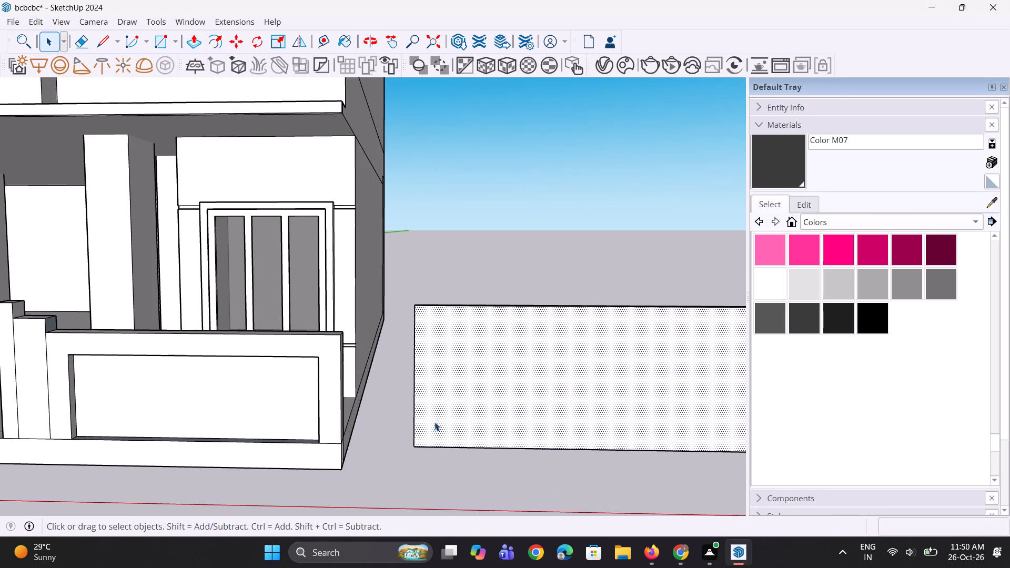
{"action": "left_click", "coordinate": [443, 415]}
{"action": "key", "text": "f"}
{"action": "left_click", "coordinate": [438, 364]}
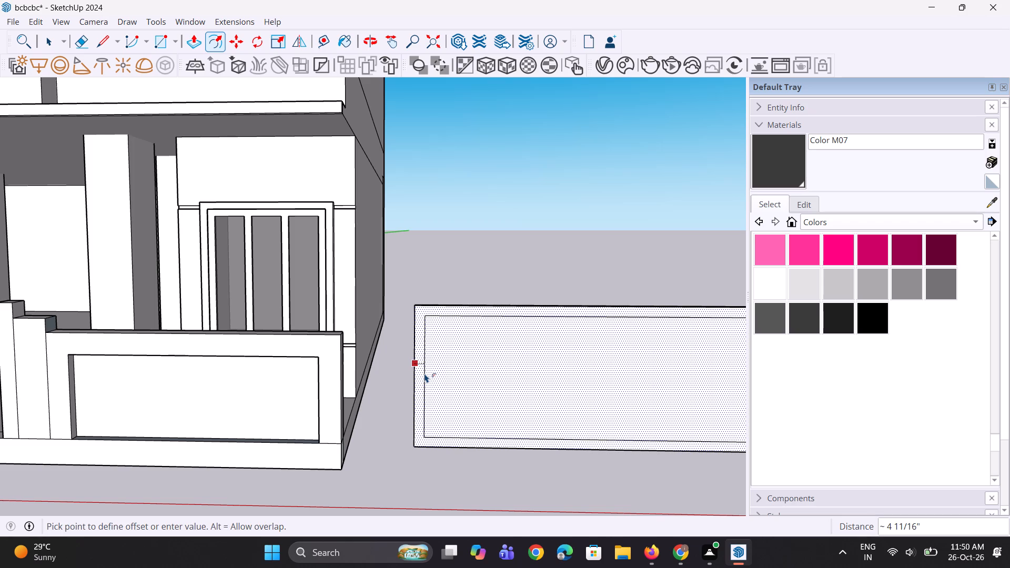
{"action": "left_click", "coordinate": [425, 373]}
{"action": "key", "text": "space"}
{"action": "key", "text": "space"}
{"action": "left_click", "coordinate": [479, 236]}
Draw short lines from the inner border's top and bottom house-side corners to the gate's outer edge, separating a vertical side strip.
{"action": "scroll", "coordinate": [361, 368], "scroll_direction": "down", "scroll_amount": 4}
{"action": "scroll", "coordinate": [432, 332], "scroll_direction": "up", "scroll_amount": 2}
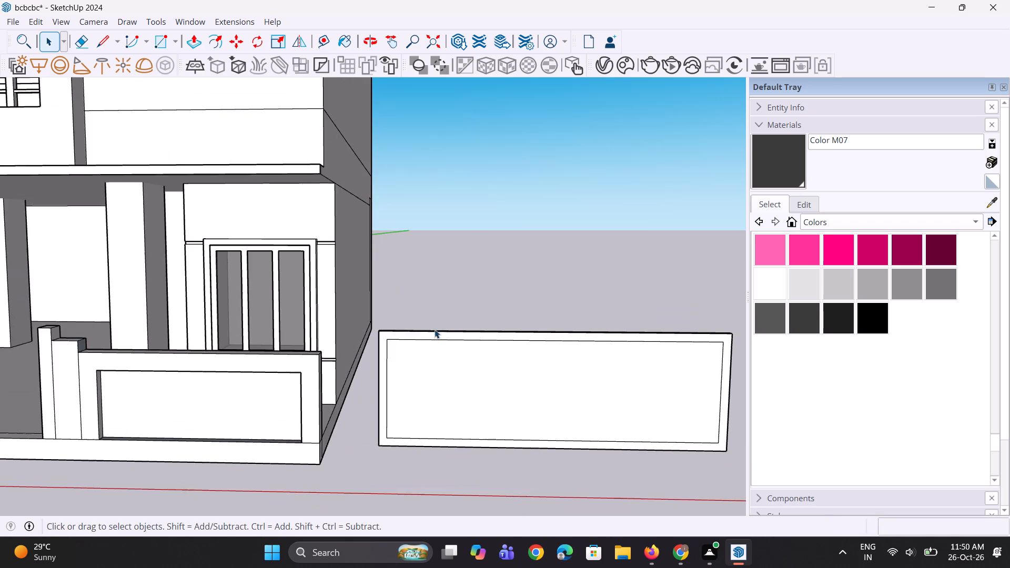
{"action": "scroll", "coordinate": [435, 329], "scroll_direction": "up", "scroll_amount": 5}
{"action": "scroll", "coordinate": [385, 353], "scroll_direction": "up", "scroll_amount": 1}
{"action": "key", "text": "l"}
{"action": "scroll", "coordinate": [380, 352], "scroll_direction": "up", "scroll_amount": 3}
{"action": "left_click", "coordinate": [368, 335]}
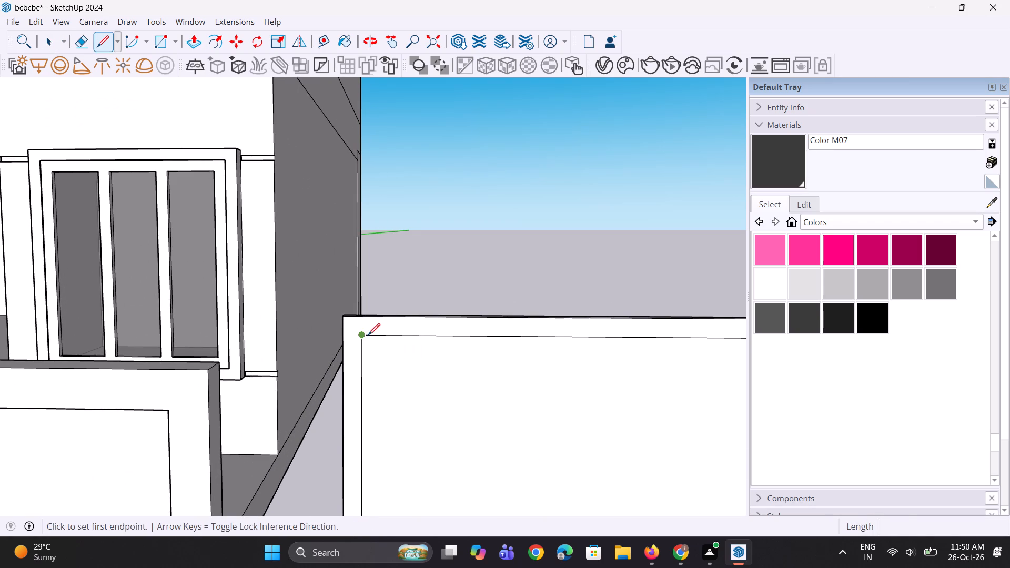
{"action": "scroll", "coordinate": [367, 336], "scroll_direction": "up", "scroll_amount": 1}
{"action": "left_click", "coordinate": [344, 336]}
{"action": "scroll", "coordinate": [355, 331], "scroll_direction": "down", "scroll_amount": 5}
{"action": "middle_click", "coordinate": [355, 331]}
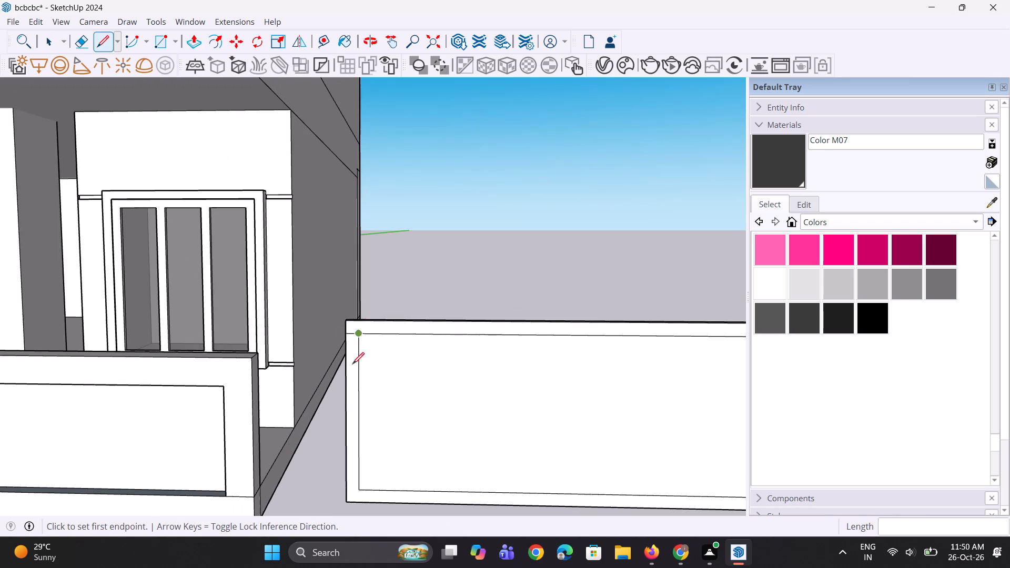
{"action": "scroll", "coordinate": [365, 483], "scroll_direction": "up", "scroll_amount": 6}
{"action": "left_click", "coordinate": [360, 494]}
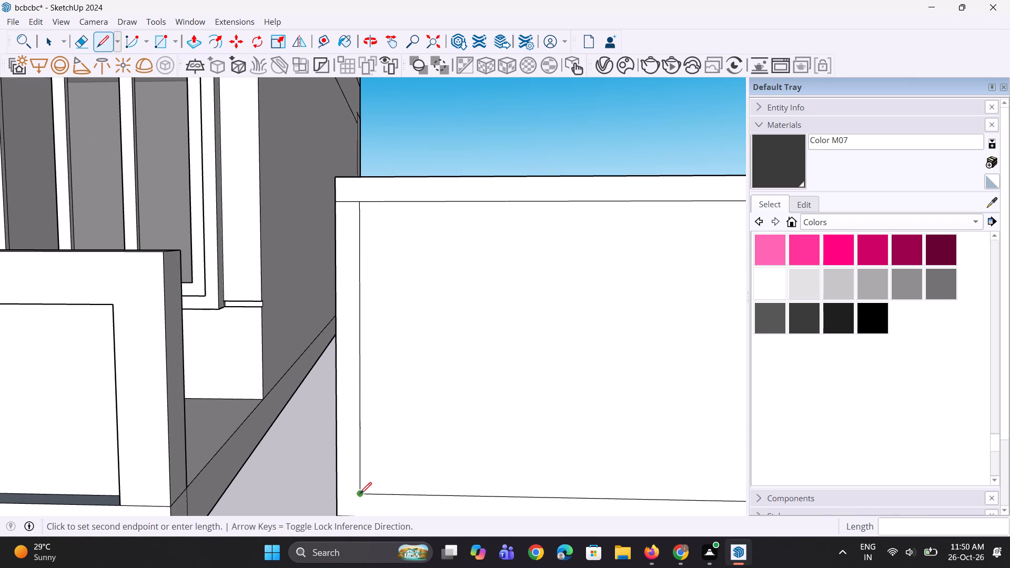
{"action": "left_click", "coordinate": [338, 491]}
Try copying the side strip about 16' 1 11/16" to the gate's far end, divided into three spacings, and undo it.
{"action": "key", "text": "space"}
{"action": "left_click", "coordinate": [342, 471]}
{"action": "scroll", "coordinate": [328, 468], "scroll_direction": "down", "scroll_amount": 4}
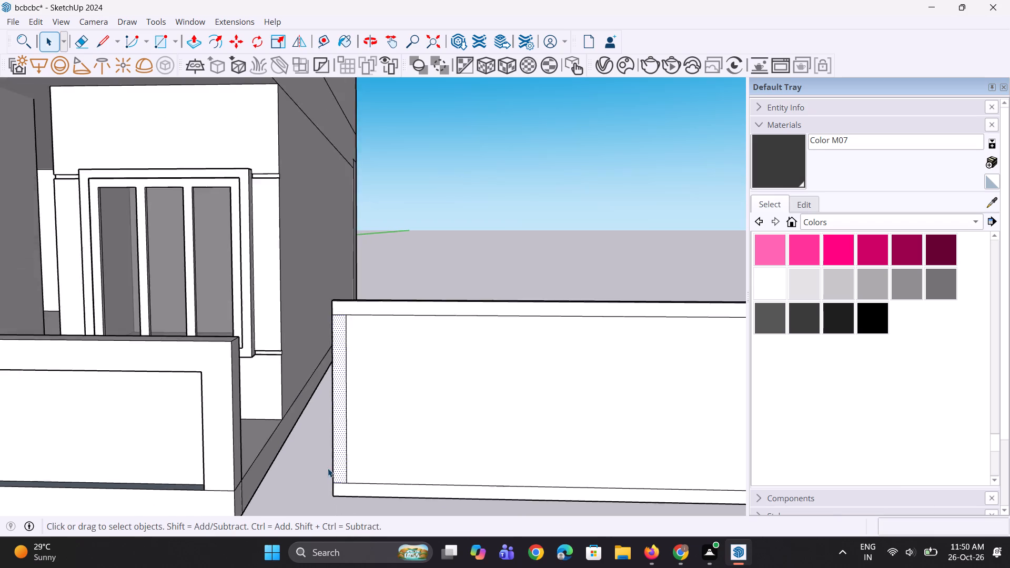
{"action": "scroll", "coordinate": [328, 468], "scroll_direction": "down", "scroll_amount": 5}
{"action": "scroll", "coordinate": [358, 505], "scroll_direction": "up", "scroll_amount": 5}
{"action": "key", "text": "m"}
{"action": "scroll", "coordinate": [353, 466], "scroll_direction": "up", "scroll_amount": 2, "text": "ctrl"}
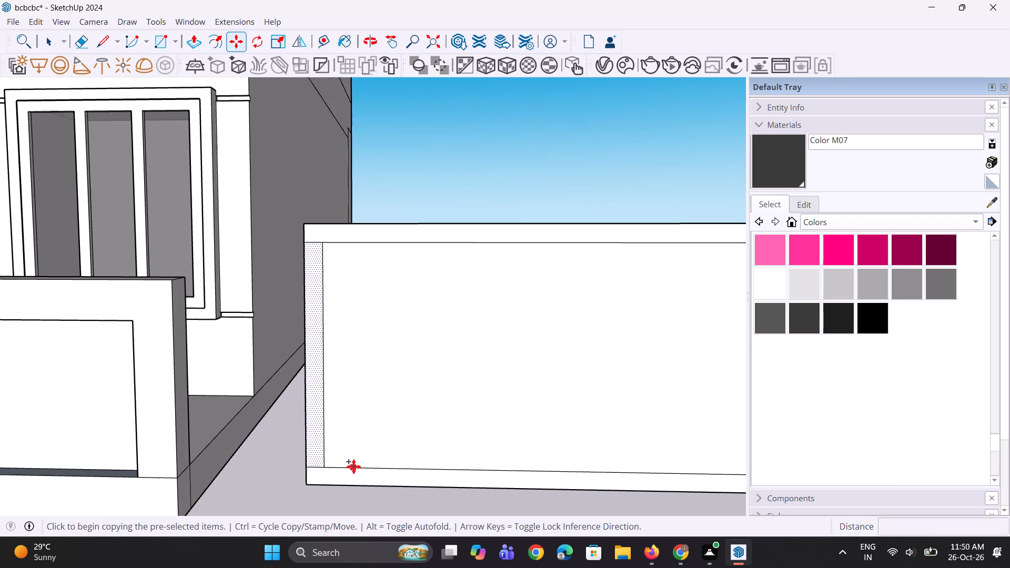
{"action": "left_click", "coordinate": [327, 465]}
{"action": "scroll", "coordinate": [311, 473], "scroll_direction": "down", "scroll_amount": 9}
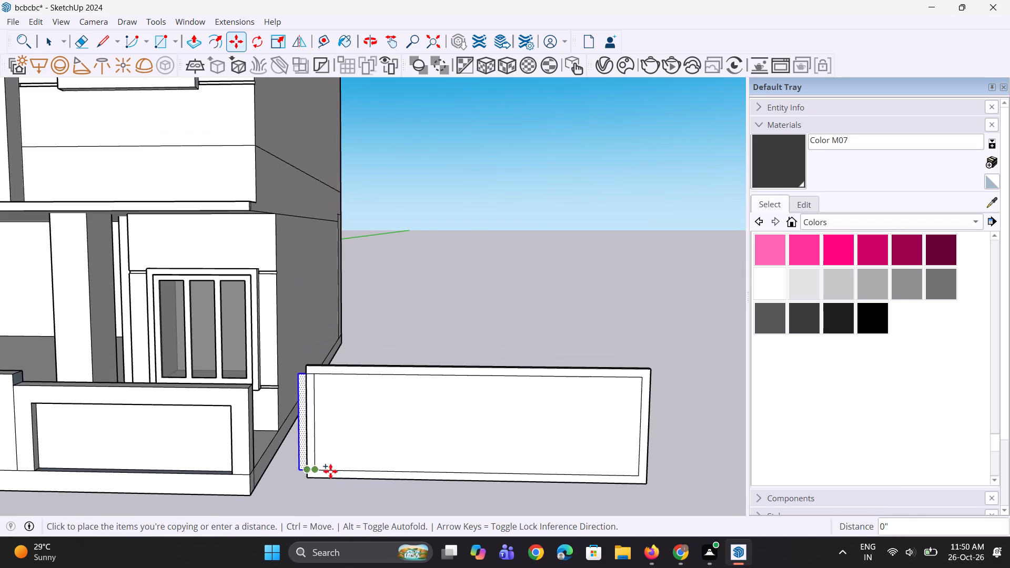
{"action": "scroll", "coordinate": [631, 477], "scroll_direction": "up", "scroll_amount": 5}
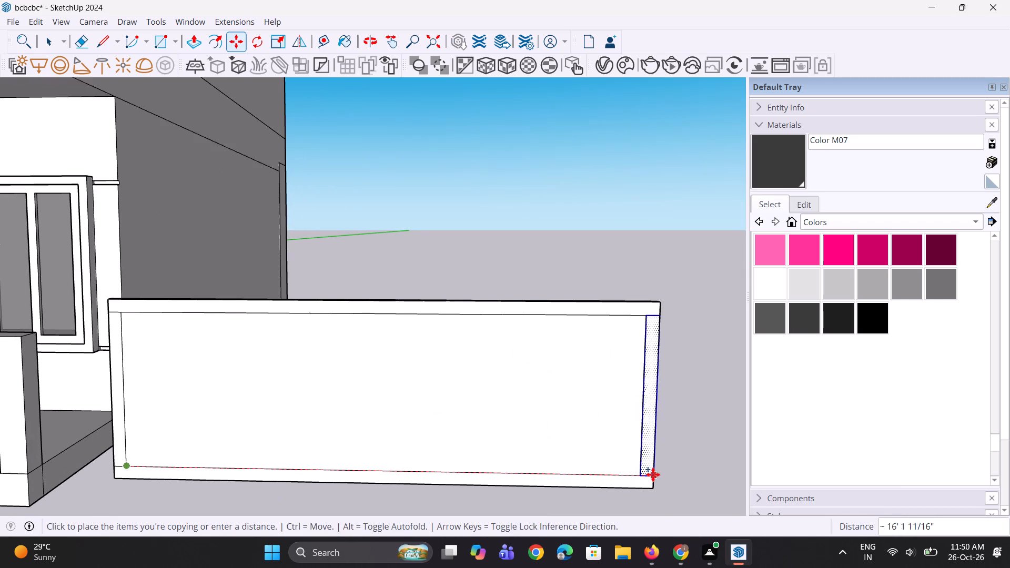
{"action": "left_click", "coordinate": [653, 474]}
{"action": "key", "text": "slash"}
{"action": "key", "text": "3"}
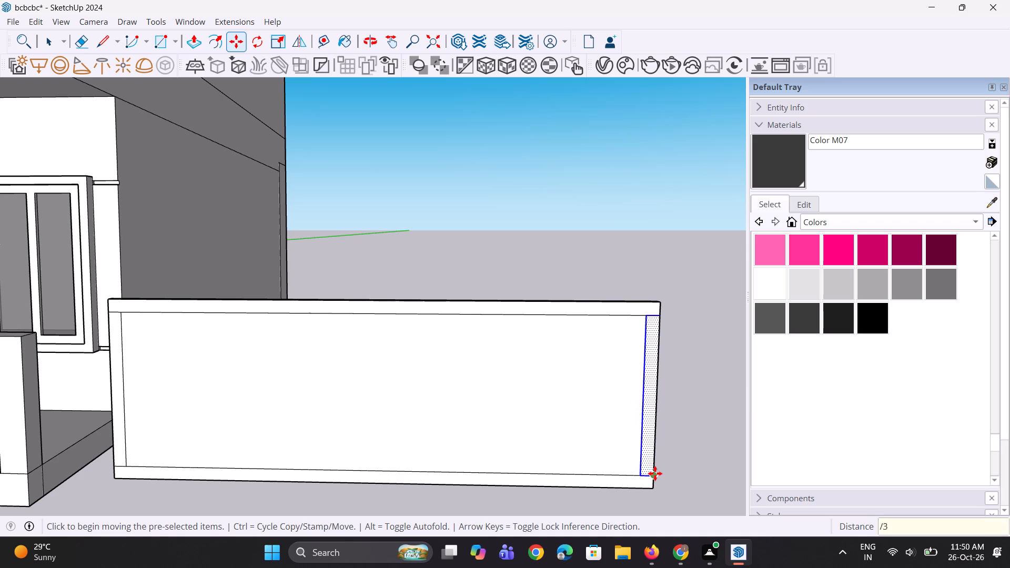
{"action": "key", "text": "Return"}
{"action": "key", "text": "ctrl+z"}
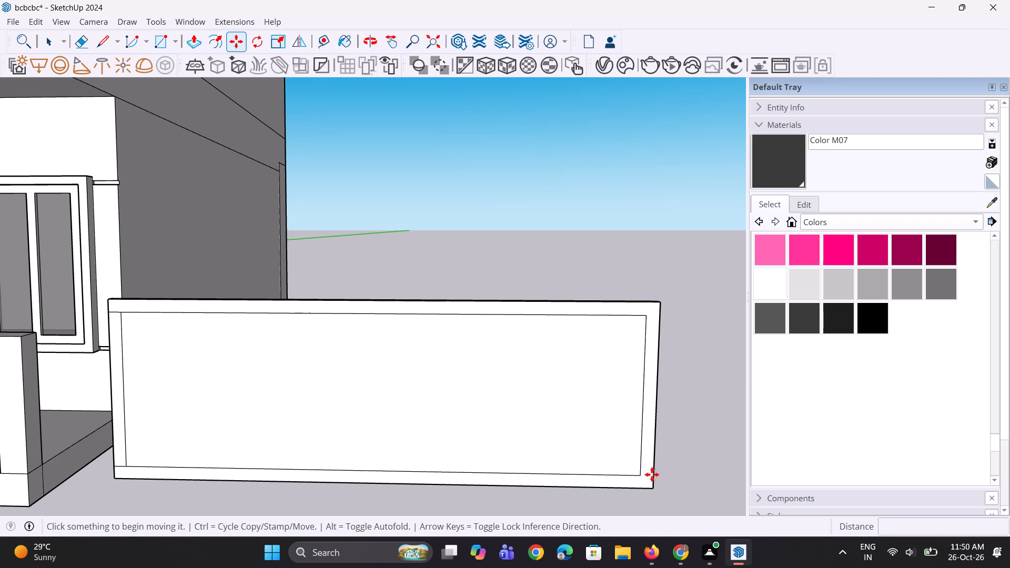
Copy the house-side strip about 16' 1 11/16" to the gate's far end, divided into two equal spacings to add a central strip.
{"action": "scroll", "coordinate": [175, 472], "scroll_direction": "up", "scroll_amount": 3}
{"action": "key", "text": "space"}
{"action": "key", "text": "space"}
{"action": "key", "text": "space"}
{"action": "left_click", "coordinate": [99, 434]}
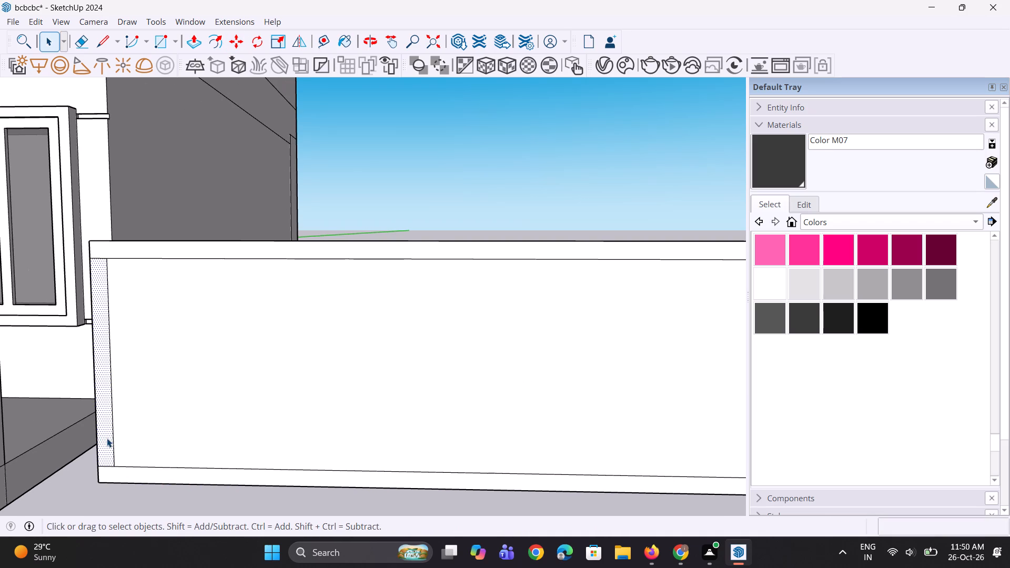
{"action": "key", "text": "m"}
{"action": "left_click", "coordinate": [116, 466]}
{"action": "scroll", "coordinate": [234, 467], "scroll_direction": "down", "scroll_amount": 2}
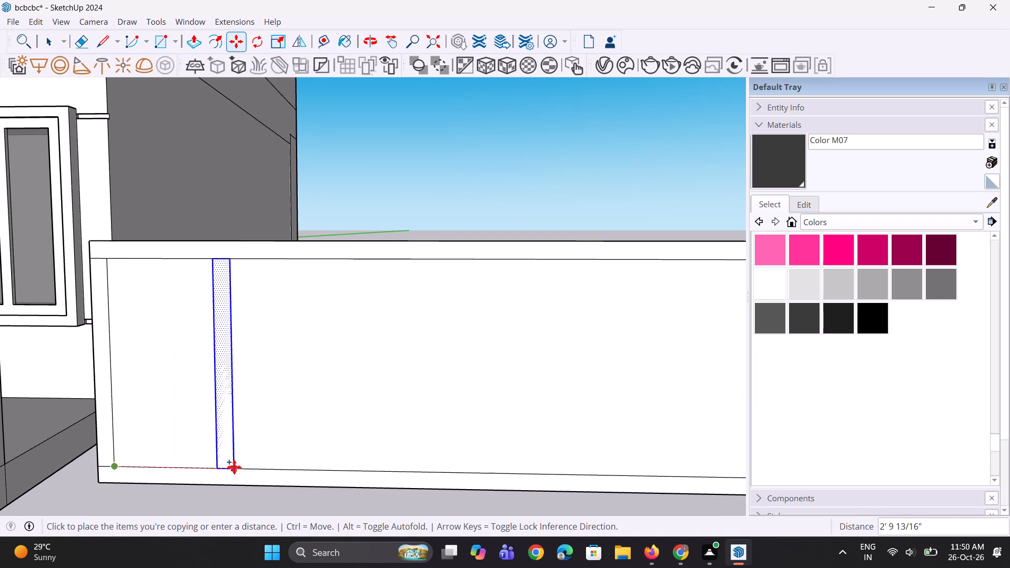
{"action": "scroll", "coordinate": [234, 467], "scroll_direction": "down", "scroll_amount": 3}
{"action": "scroll", "coordinate": [582, 481], "scroll_direction": "up", "scroll_amount": 1}
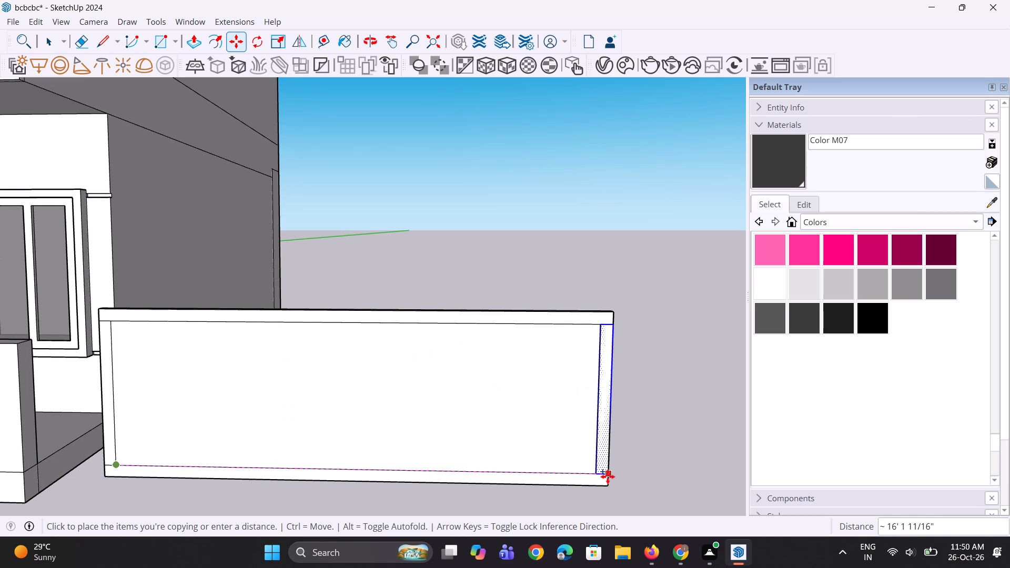
{"action": "scroll", "coordinate": [608, 476], "scroll_direction": "up", "scroll_amount": 3}
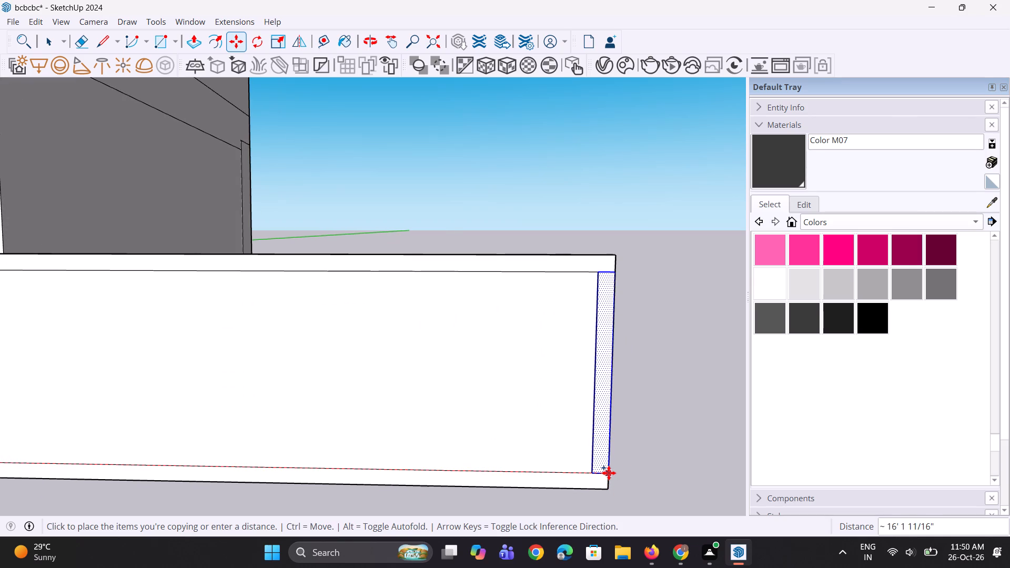
{"action": "left_click", "coordinate": [609, 473]}
{"action": "type", "text": "/2"}
{"action": "key", "text": "Return"}
Erase the short dividing lines at the top of the gate's central strip and at both ends of the house-side strip.
{"action": "scroll", "coordinate": [497, 403], "scroll_direction": "down", "scroll_amount": 7}
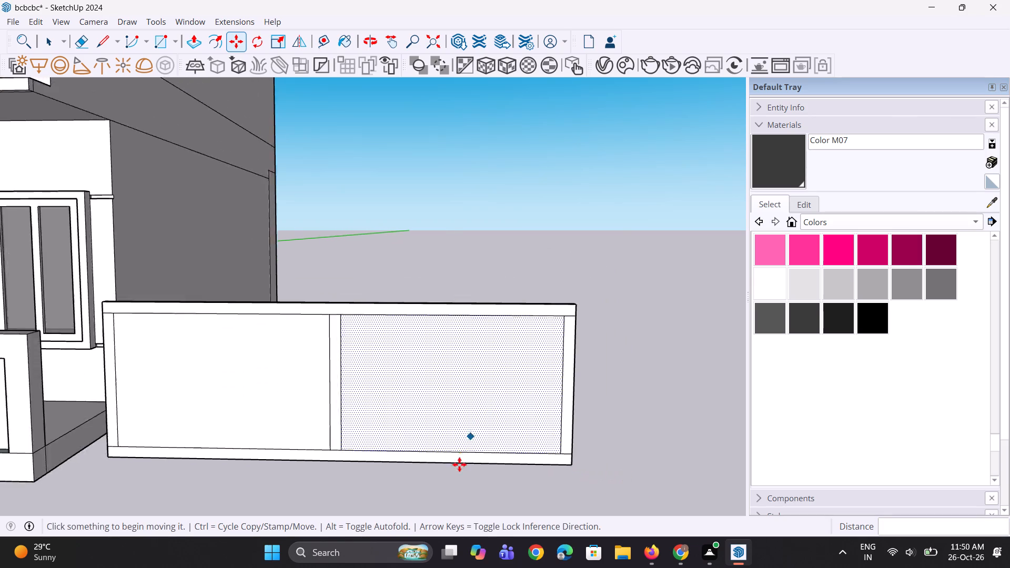
{"action": "scroll", "coordinate": [459, 464], "scroll_direction": "down", "scroll_amount": 1}
{"action": "middle_click_drag", "start_coordinate": [436, 434], "coordinate": [454, 427]}
{"action": "scroll", "coordinate": [454, 427], "scroll_direction": "up", "scroll_amount": 1}
{"action": "scroll", "coordinate": [391, 330], "scroll_direction": "up", "scroll_amount": 7}
{"action": "middle_click_drag", "start_coordinate": [333, 410], "coordinate": [327, 417]}
{"action": "key", "text": "space"}
{"action": "scroll", "coordinate": [327, 417], "scroll_direction": "down", "scroll_amount": 1}
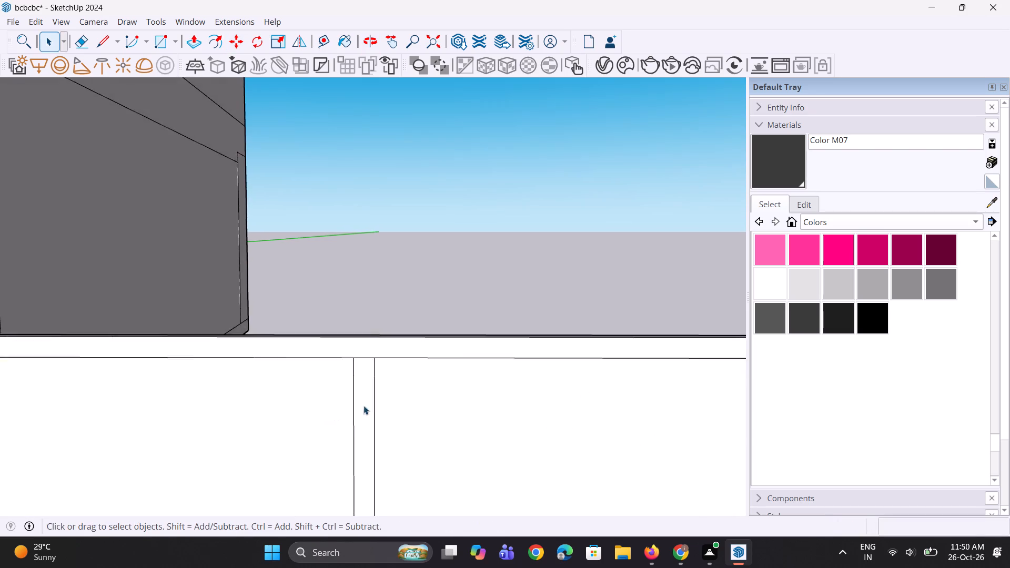
{"action": "scroll", "coordinate": [368, 402], "scroll_direction": "up", "scroll_amount": 4}
{"action": "key", "text": "e"}
{"action": "left_click_drag", "start_coordinate": [366, 333], "coordinate": [362, 349]}
{"action": "scroll", "coordinate": [380, 330], "scroll_direction": "down", "scroll_amount": 8}
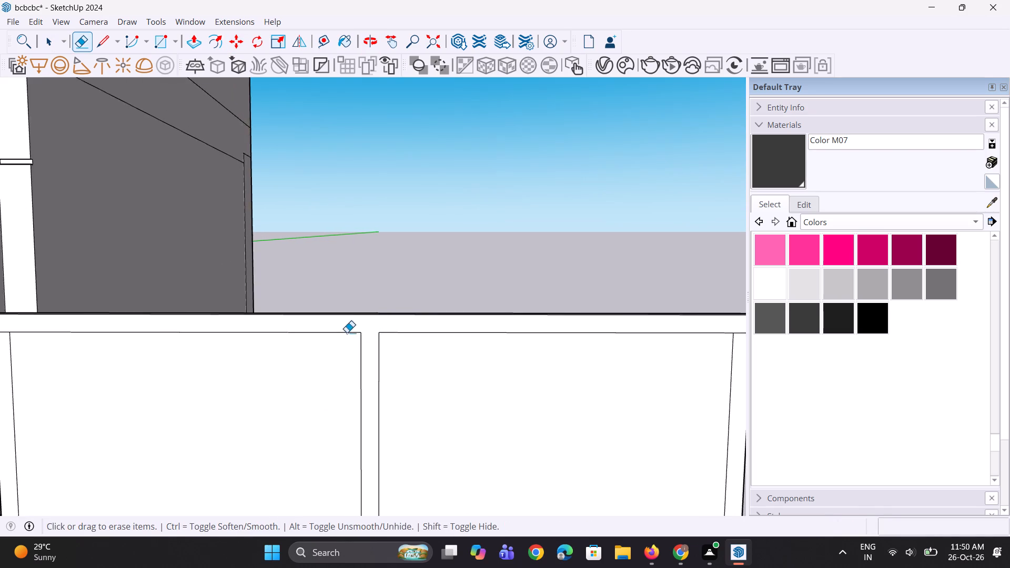
{"action": "scroll", "coordinate": [347, 332], "scroll_direction": "down", "scroll_amount": 8}
{"action": "scroll", "coordinate": [201, 349], "scroll_direction": "up", "scroll_amount": 4}
{"action": "scroll", "coordinate": [300, 309], "scroll_direction": "up", "scroll_amount": 4}
{"action": "scroll", "coordinate": [244, 308], "scroll_direction": "up", "scroll_amount": 8}
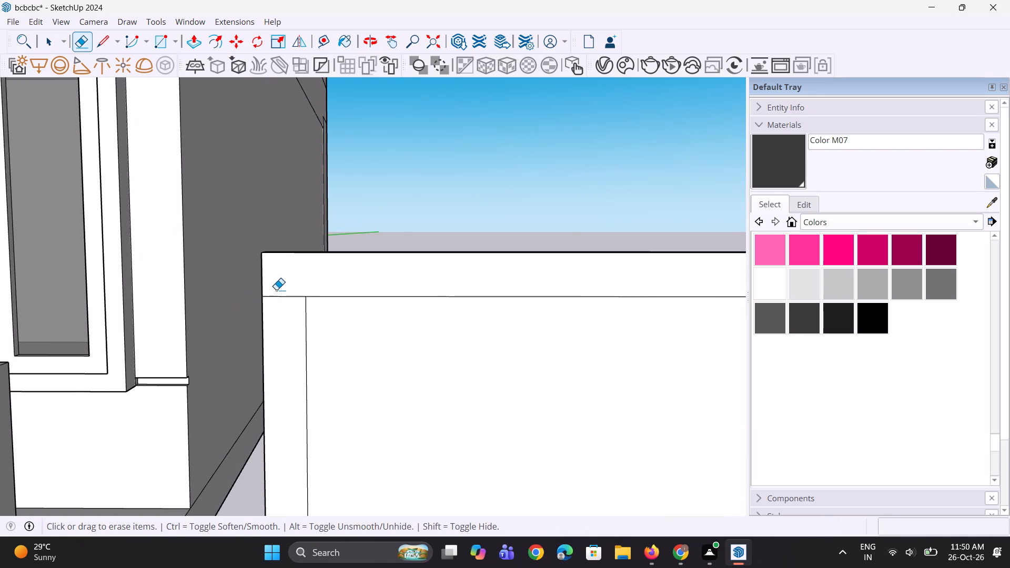
{"action": "left_click_drag", "start_coordinate": [276, 290], "coordinate": [282, 330]}
{"action": "scroll", "coordinate": [288, 290], "scroll_direction": "down", "scroll_amount": 12}
{"action": "scroll", "coordinate": [309, 460], "scroll_direction": "up", "scroll_amount": 7}
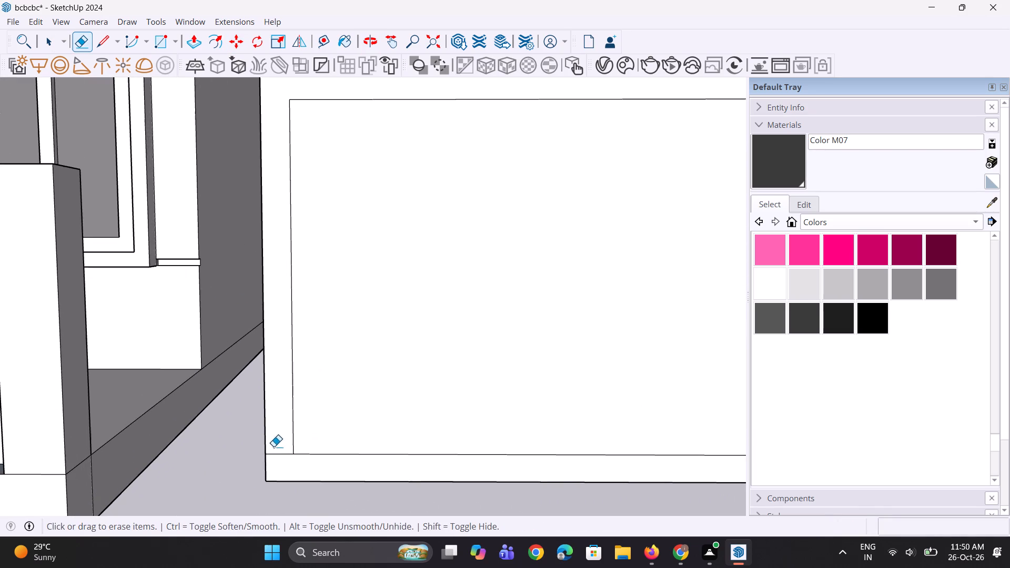
{"action": "left_click_drag", "start_coordinate": [274, 444], "coordinate": [273, 464]}
{"action": "scroll", "coordinate": [262, 448], "scroll_direction": "down", "scroll_amount": 11}
Erase the short dividing lines at both ends of the gate's far-side strip and at the bottom of the central strip.
{"action": "scroll", "coordinate": [615, 395], "scroll_direction": "up", "scroll_amount": 3}
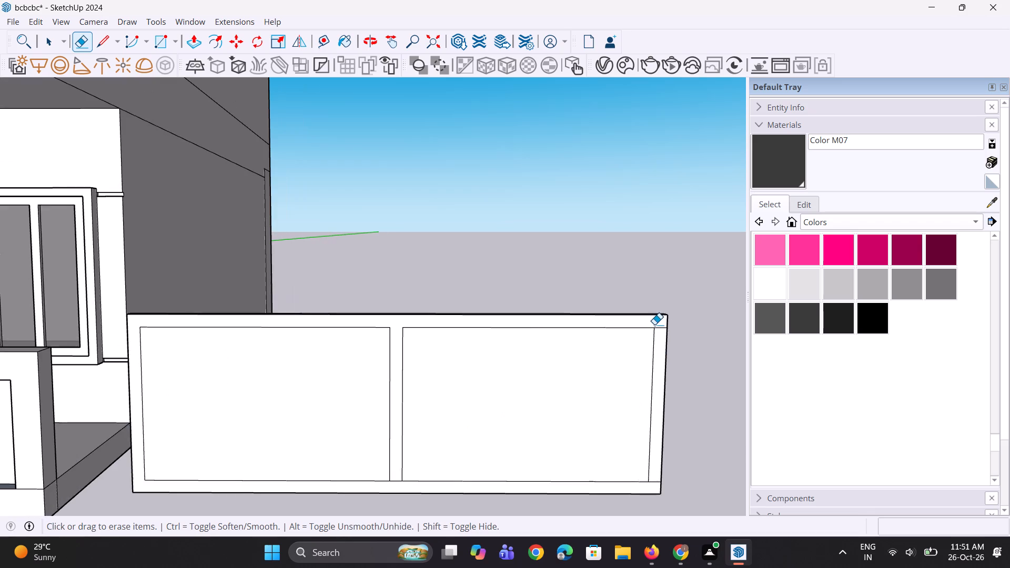
{"action": "scroll", "coordinate": [654, 324], "scroll_direction": "up", "scroll_amount": 3}
{"action": "left_click_drag", "start_coordinate": [659, 327], "coordinate": [661, 337]}
{"action": "scroll", "coordinate": [642, 316], "scroll_direction": "down", "scroll_amount": 5}
{"action": "scroll", "coordinate": [687, 480], "scroll_direction": "up", "scroll_amount": 6}
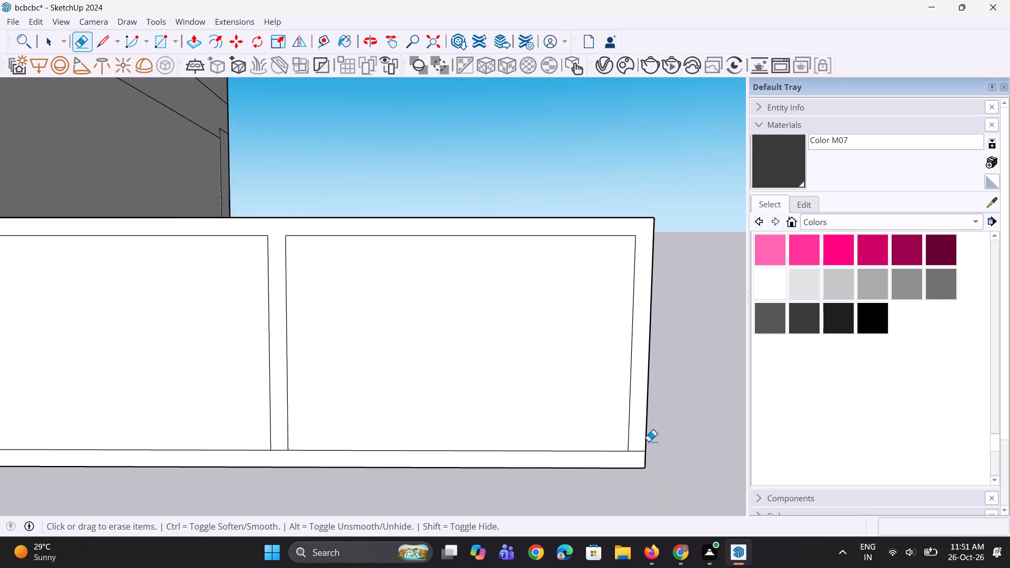
{"action": "left_click_drag", "start_coordinate": [638, 451], "coordinate": [636, 457]}
{"action": "scroll", "coordinate": [331, 496], "scroll_direction": "up", "scroll_amount": 3}
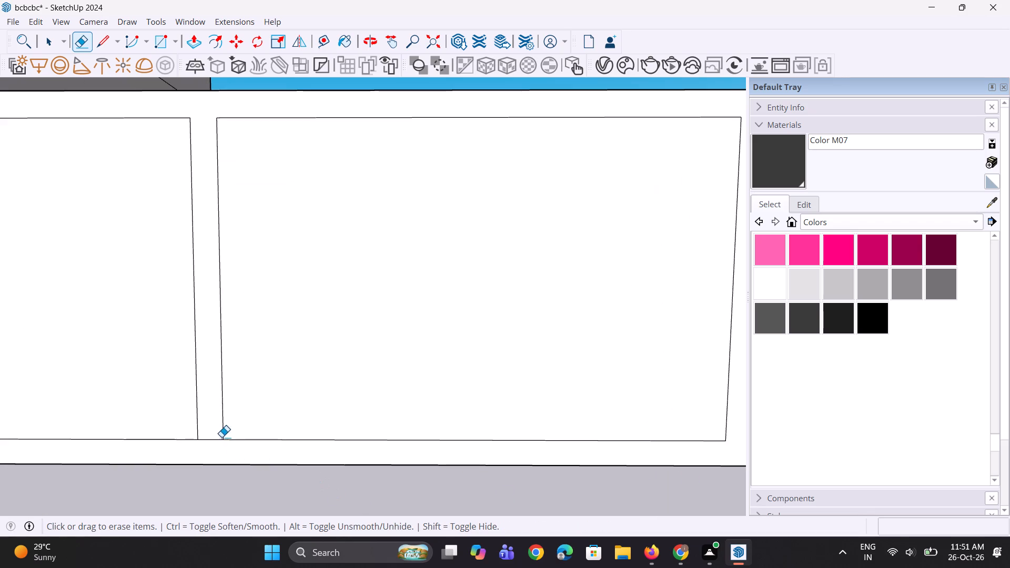
{"action": "left_click_drag", "start_coordinate": [209, 440], "coordinate": [211, 445]}
{"action": "scroll", "coordinate": [423, 481], "scroll_direction": "down", "scroll_amount": 11}
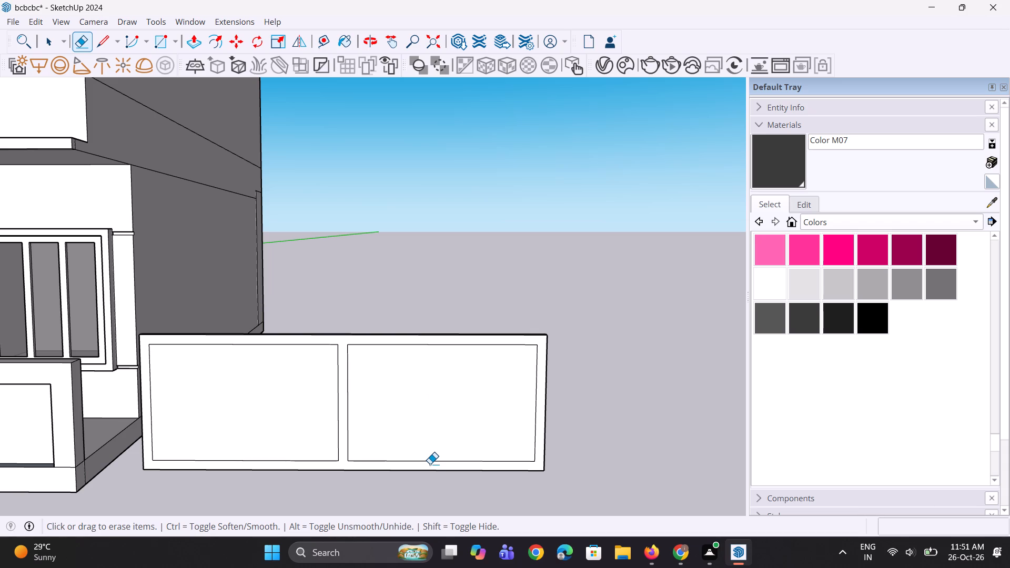
Push/Pull the connected gate frame face, including its central strip, outward 2" so both panels are recessed.
{"action": "middle_click_drag", "start_coordinate": [415, 402], "coordinate": [393, 409]}
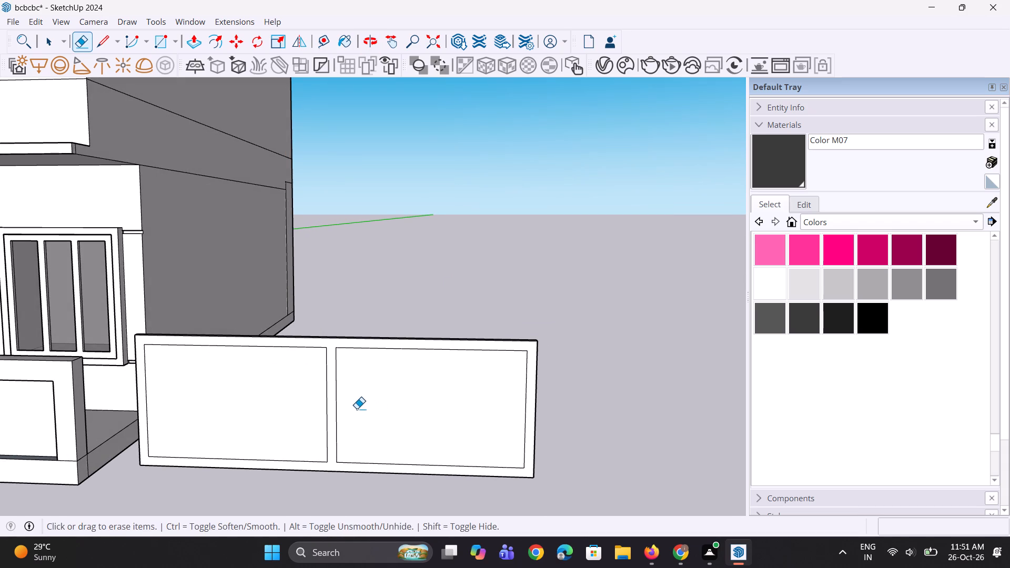
{"action": "key", "text": "p"}
{"action": "scroll", "coordinate": [327, 431], "scroll_direction": "up", "scroll_amount": 6}
{"action": "left_click", "coordinate": [335, 429]}
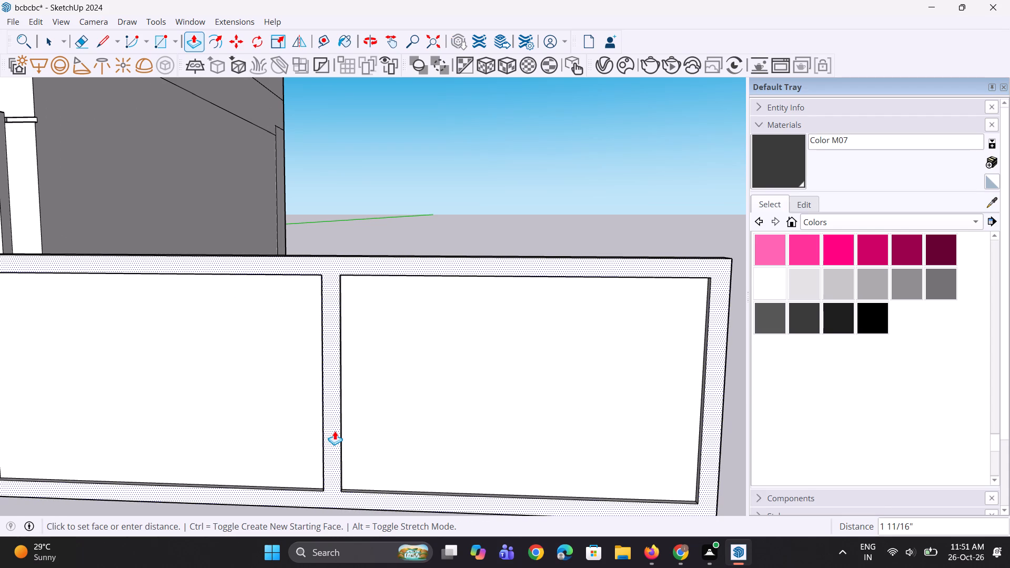
{"action": "type", "text": "2\""}
{"action": "key", "text": "Return"}
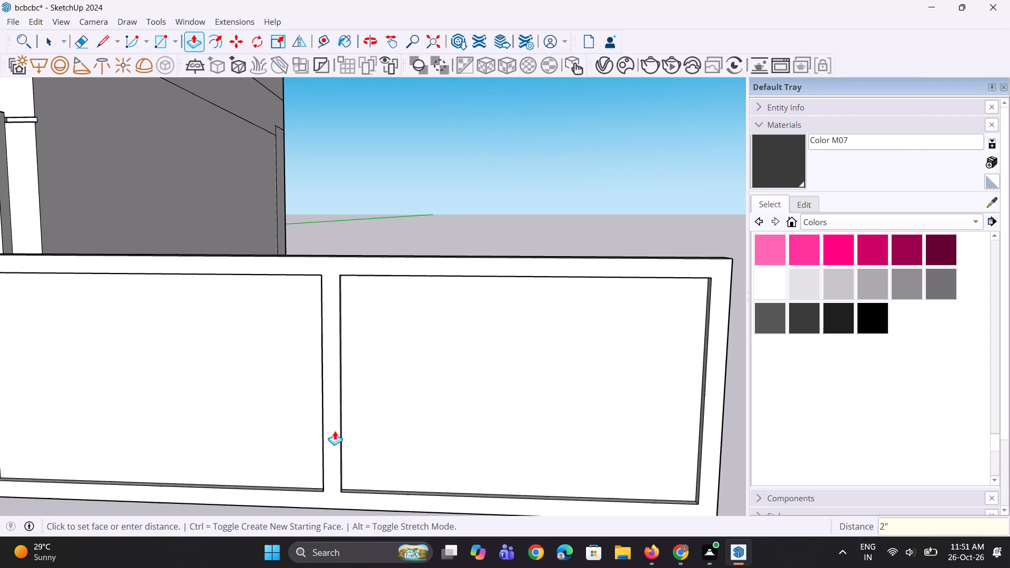
{"action": "middle_click_drag", "start_coordinate": [337, 431], "coordinate": [337, 421]}
{"action": "scroll", "coordinate": [424, 366], "scroll_direction": "down", "scroll_amount": 11}
{"action": "middle_click_drag", "start_coordinate": [456, 414], "coordinate": [469, 417]}
{"action": "key", "text": "space"}
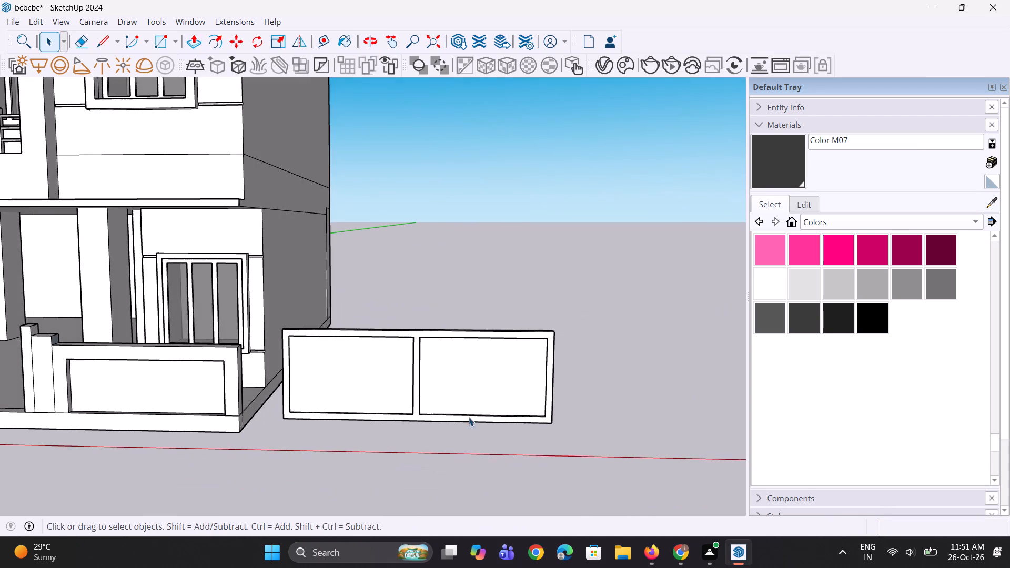
{"action": "key", "text": "space"}
{"action": "key", "text": "space"}
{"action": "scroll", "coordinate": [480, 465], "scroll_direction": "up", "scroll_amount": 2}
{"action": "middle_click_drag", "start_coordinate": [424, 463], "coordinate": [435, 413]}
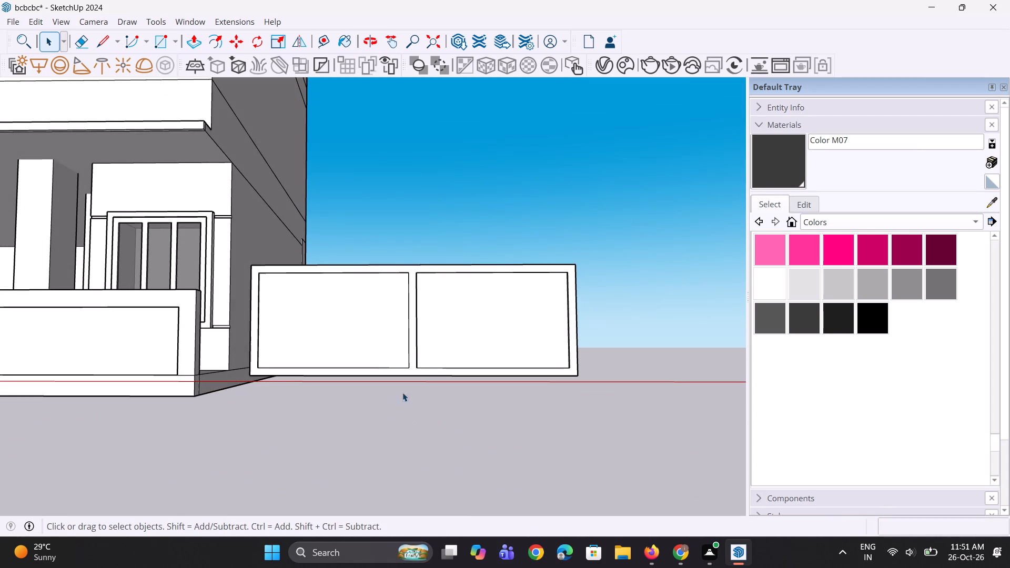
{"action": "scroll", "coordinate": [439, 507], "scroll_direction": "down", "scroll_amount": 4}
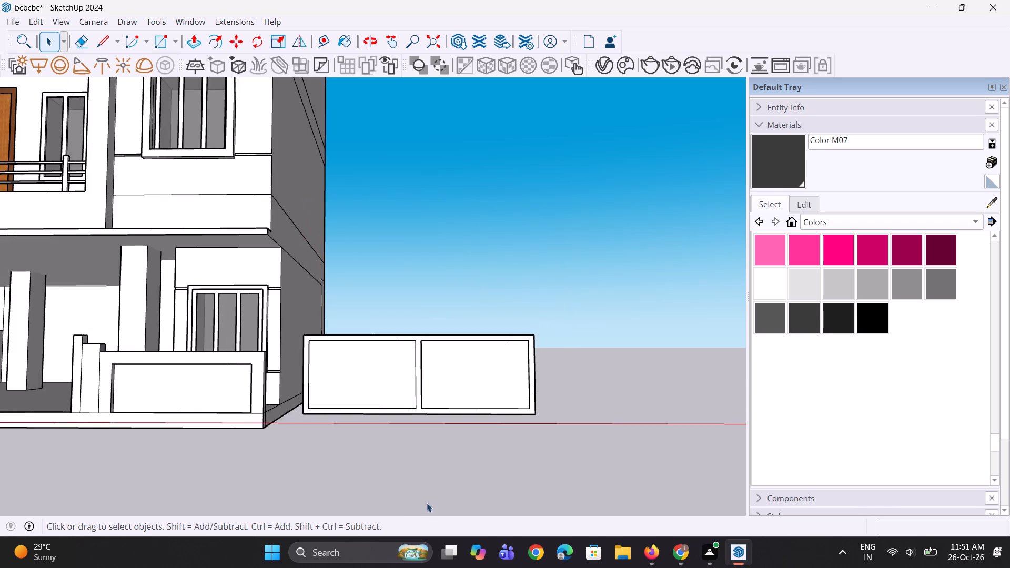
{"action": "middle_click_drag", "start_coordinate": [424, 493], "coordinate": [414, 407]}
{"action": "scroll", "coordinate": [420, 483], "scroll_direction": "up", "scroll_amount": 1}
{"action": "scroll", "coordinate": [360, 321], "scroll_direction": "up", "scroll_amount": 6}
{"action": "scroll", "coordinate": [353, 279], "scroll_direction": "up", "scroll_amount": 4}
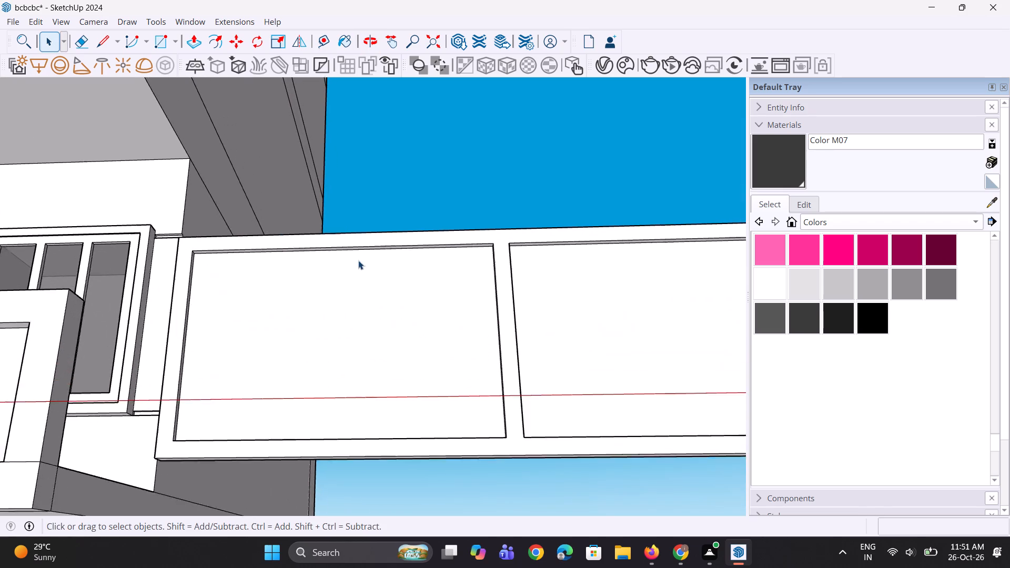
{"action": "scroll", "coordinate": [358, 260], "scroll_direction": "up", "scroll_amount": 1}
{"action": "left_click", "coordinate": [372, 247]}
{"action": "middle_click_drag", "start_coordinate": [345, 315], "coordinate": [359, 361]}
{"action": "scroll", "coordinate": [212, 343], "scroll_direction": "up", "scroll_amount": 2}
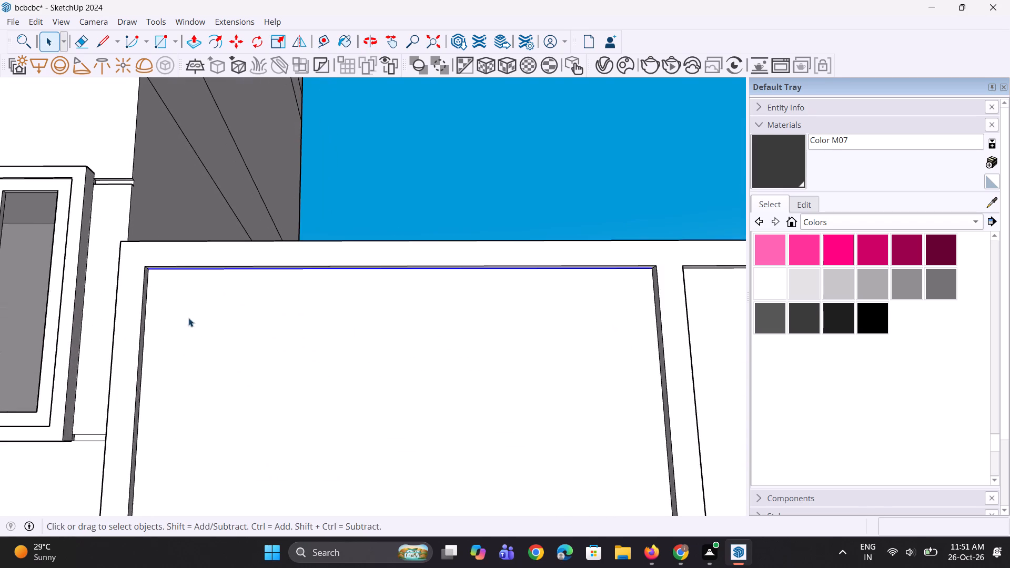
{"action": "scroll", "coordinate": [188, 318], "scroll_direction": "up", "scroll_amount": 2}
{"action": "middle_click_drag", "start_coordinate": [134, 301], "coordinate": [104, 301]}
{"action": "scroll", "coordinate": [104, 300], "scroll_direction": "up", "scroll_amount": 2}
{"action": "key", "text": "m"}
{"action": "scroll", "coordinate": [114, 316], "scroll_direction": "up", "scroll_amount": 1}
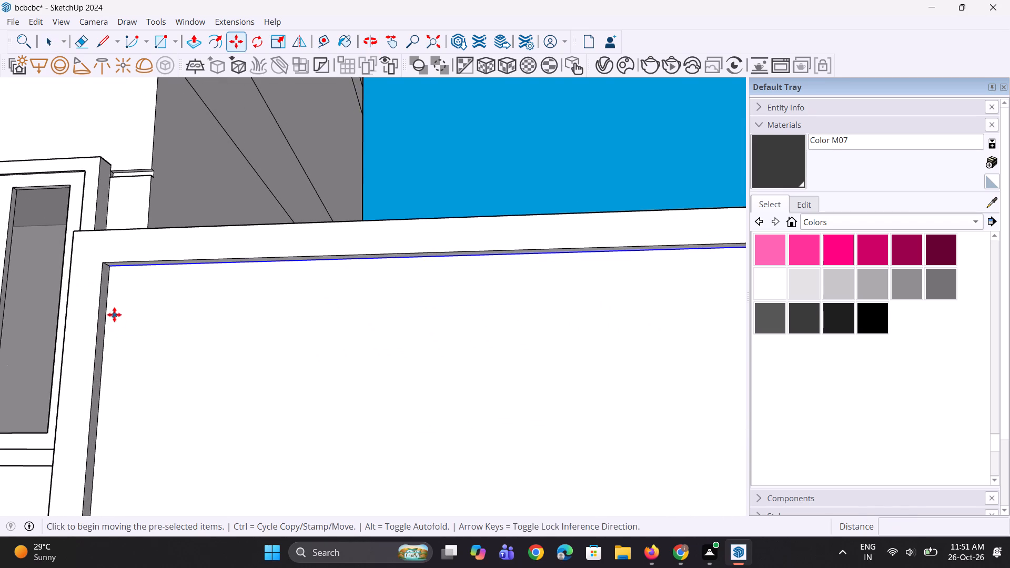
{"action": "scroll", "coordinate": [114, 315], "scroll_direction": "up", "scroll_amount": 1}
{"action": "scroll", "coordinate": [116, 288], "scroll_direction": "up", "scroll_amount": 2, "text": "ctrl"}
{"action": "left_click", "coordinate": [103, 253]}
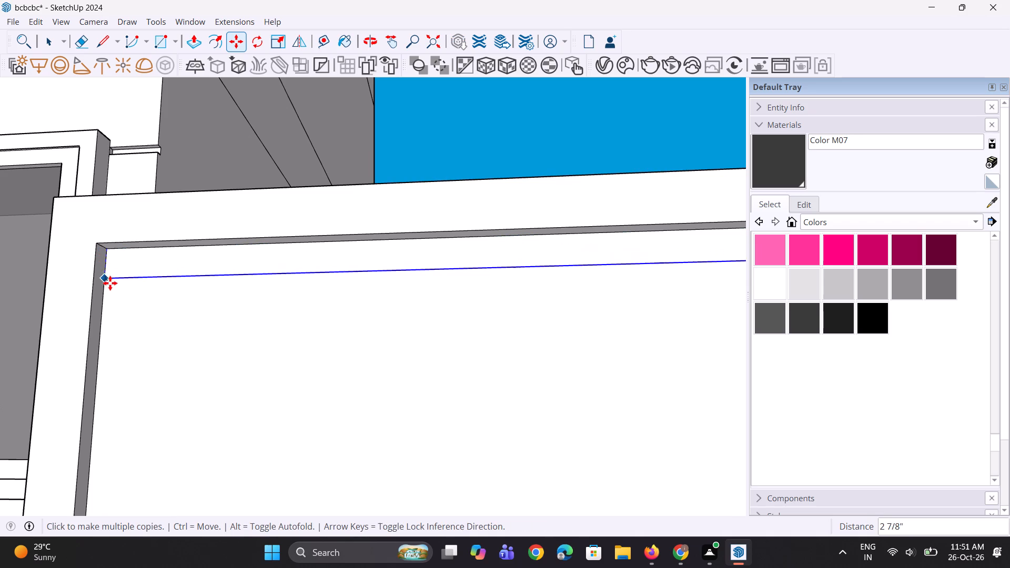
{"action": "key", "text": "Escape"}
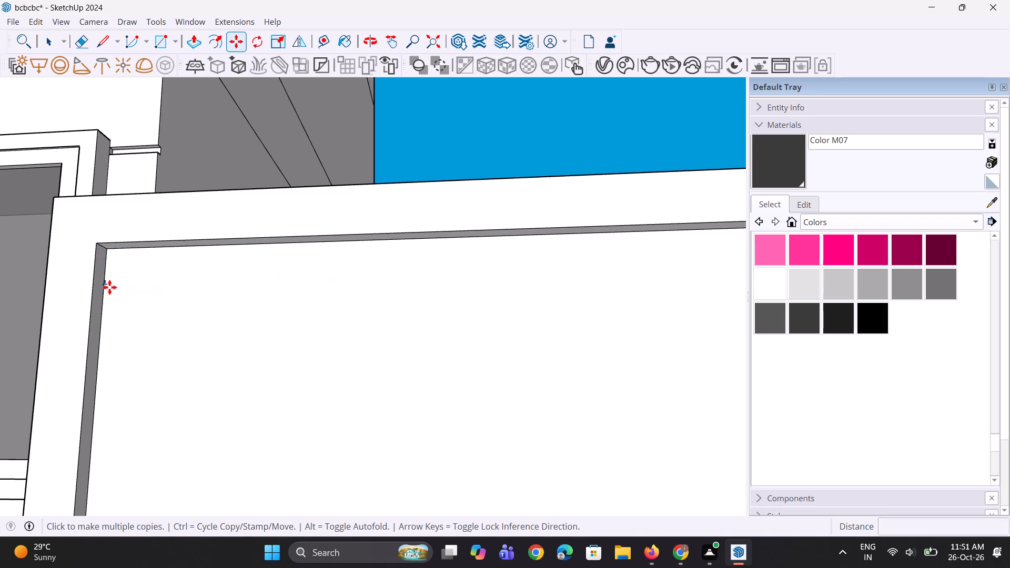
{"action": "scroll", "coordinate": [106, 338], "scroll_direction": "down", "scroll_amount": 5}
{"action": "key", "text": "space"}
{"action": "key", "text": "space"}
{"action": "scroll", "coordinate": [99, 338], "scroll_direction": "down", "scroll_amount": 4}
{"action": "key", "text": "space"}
Copy the recessed top edges of both gate panels a short distance down the panel faces.
{"action": "middle_click_drag", "start_coordinate": [507, 388], "coordinate": [493, 321]}
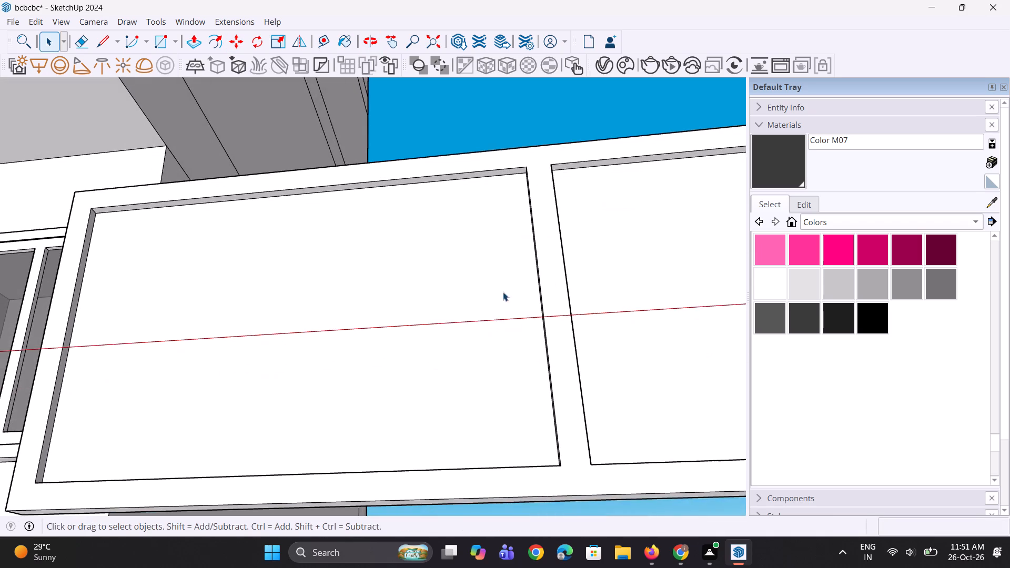
{"action": "scroll", "coordinate": [592, 191], "scroll_direction": "up", "scroll_amount": 2}
{"action": "left_click", "coordinate": [560, 167], "text": "ctrl"}
{"action": "scroll", "coordinate": [529, 170], "scroll_direction": "up", "scroll_amount": 1, "text": "ctrl"}
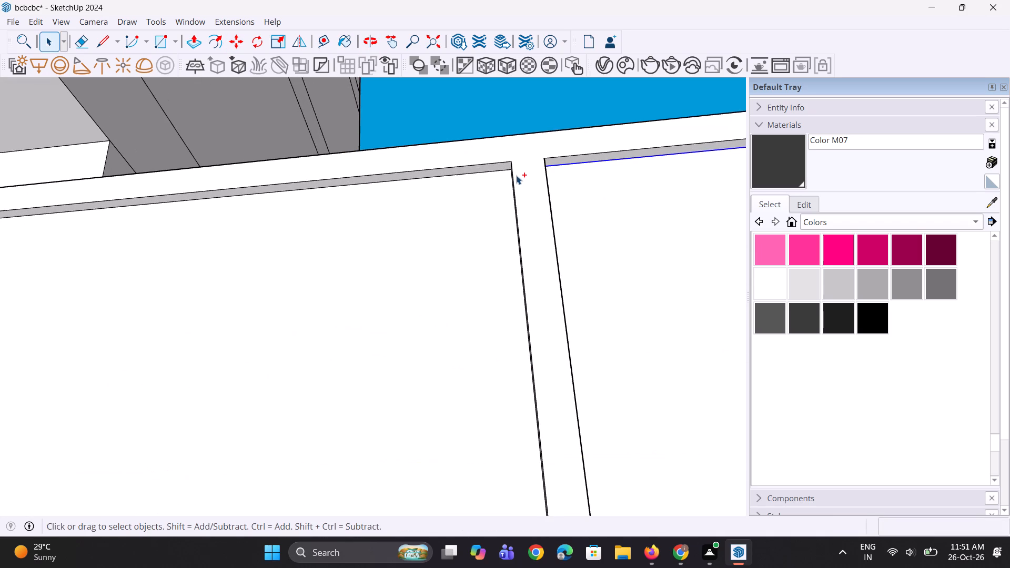
{"action": "left_click", "coordinate": [497, 170], "text": "ctrl"}
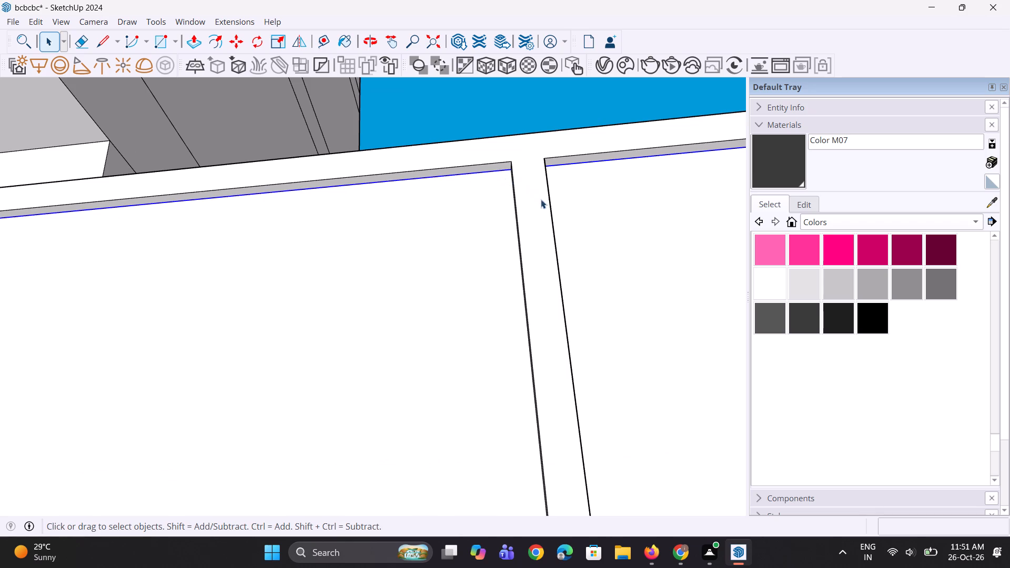
{"action": "scroll", "coordinate": [544, 204], "scroll_direction": "up", "scroll_amount": 1}
{"action": "middle_click_drag", "start_coordinate": [544, 206], "coordinate": [590, 298]}
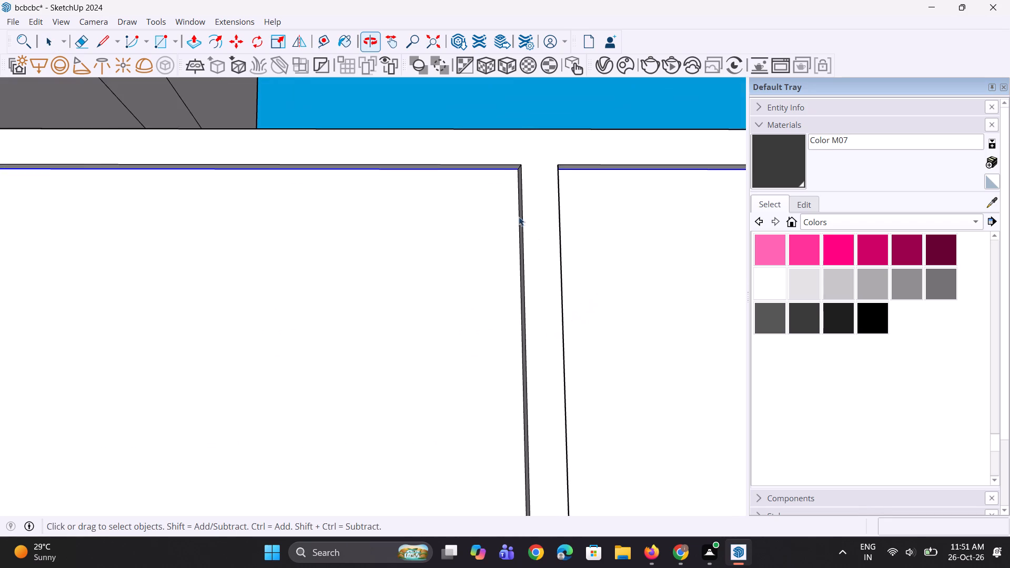
{"action": "scroll", "coordinate": [510, 191], "scroll_direction": "up", "scroll_amount": 1}
{"action": "key", "text": "m"}
{"action": "scroll", "coordinate": [528, 151], "scroll_direction": "up", "scroll_amount": 4}
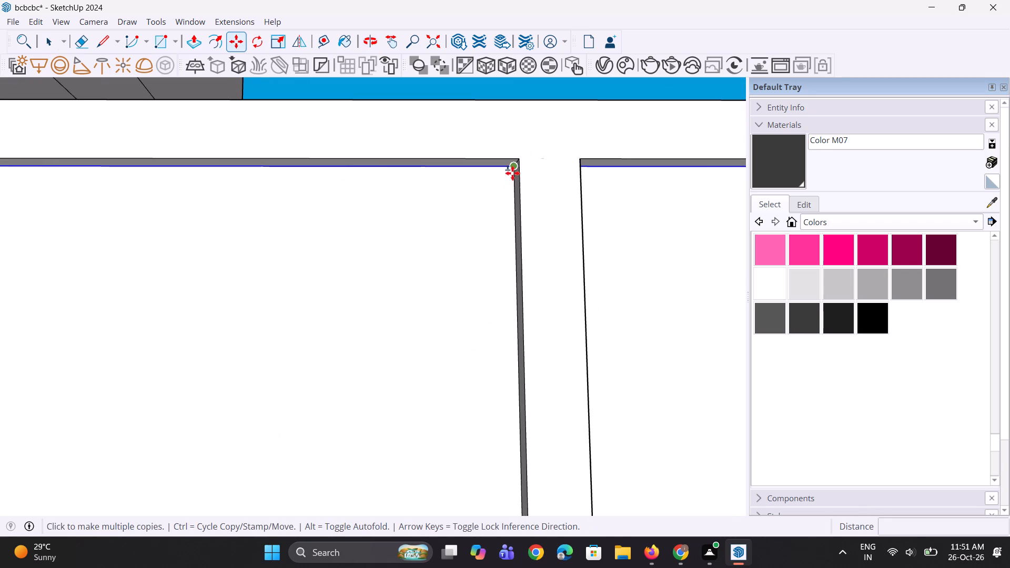
{"action": "left_click", "coordinate": [512, 173]}
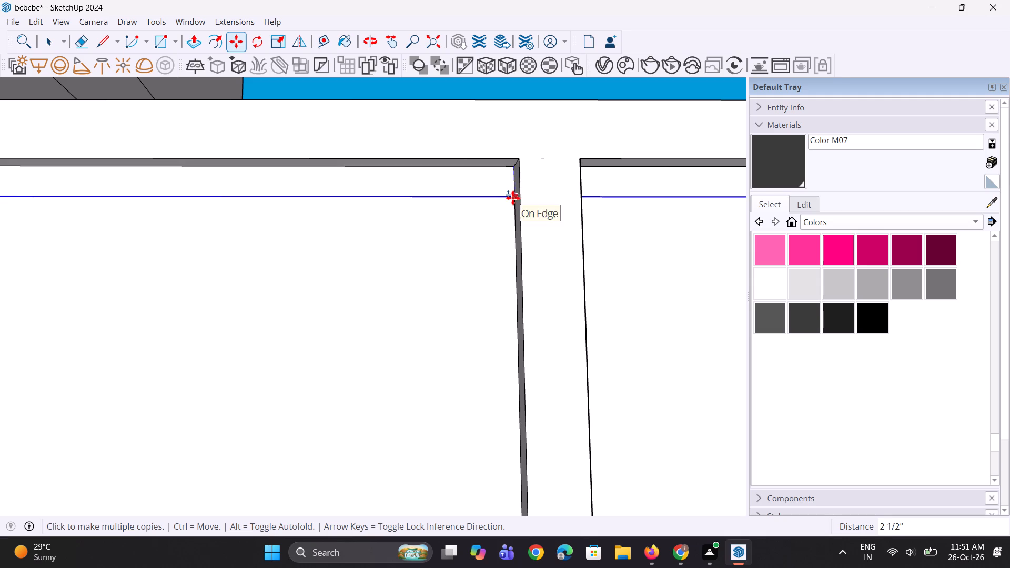
{"action": "left_click", "coordinate": [514, 220]}
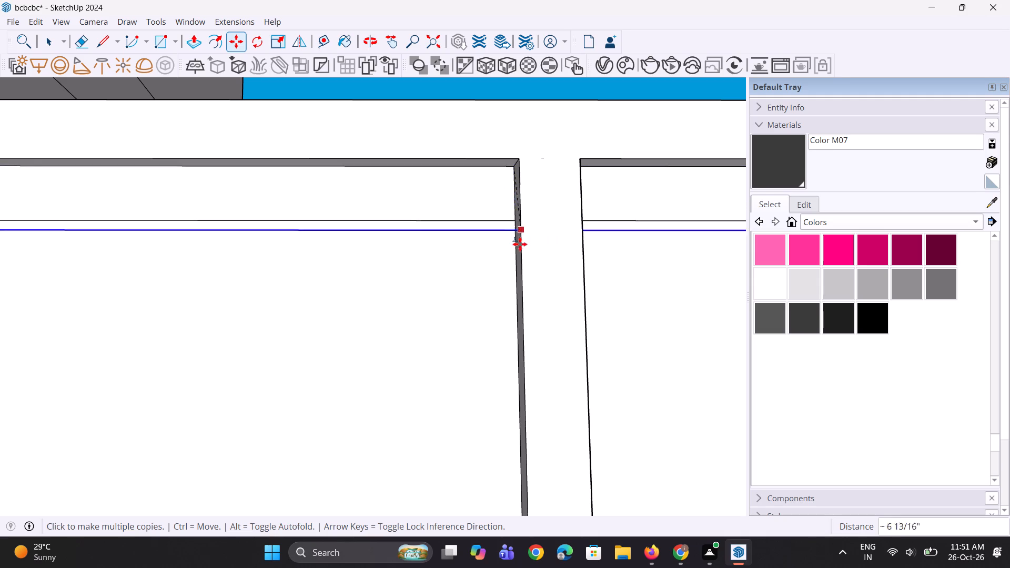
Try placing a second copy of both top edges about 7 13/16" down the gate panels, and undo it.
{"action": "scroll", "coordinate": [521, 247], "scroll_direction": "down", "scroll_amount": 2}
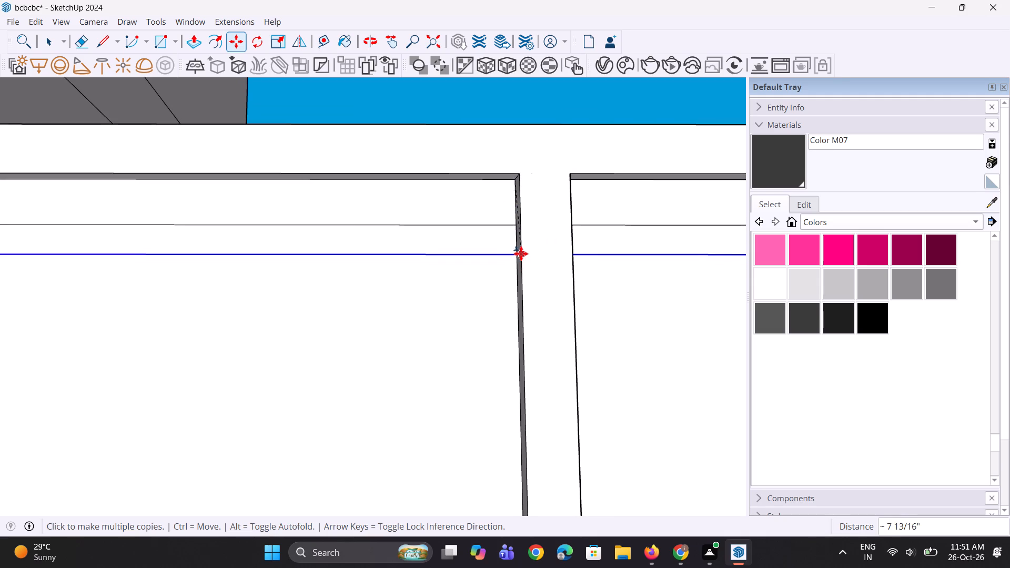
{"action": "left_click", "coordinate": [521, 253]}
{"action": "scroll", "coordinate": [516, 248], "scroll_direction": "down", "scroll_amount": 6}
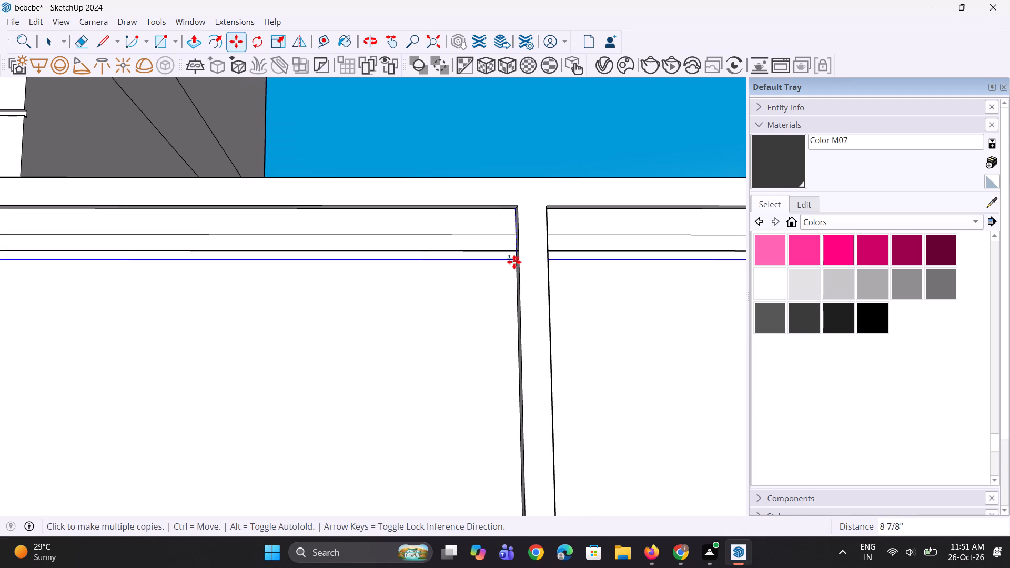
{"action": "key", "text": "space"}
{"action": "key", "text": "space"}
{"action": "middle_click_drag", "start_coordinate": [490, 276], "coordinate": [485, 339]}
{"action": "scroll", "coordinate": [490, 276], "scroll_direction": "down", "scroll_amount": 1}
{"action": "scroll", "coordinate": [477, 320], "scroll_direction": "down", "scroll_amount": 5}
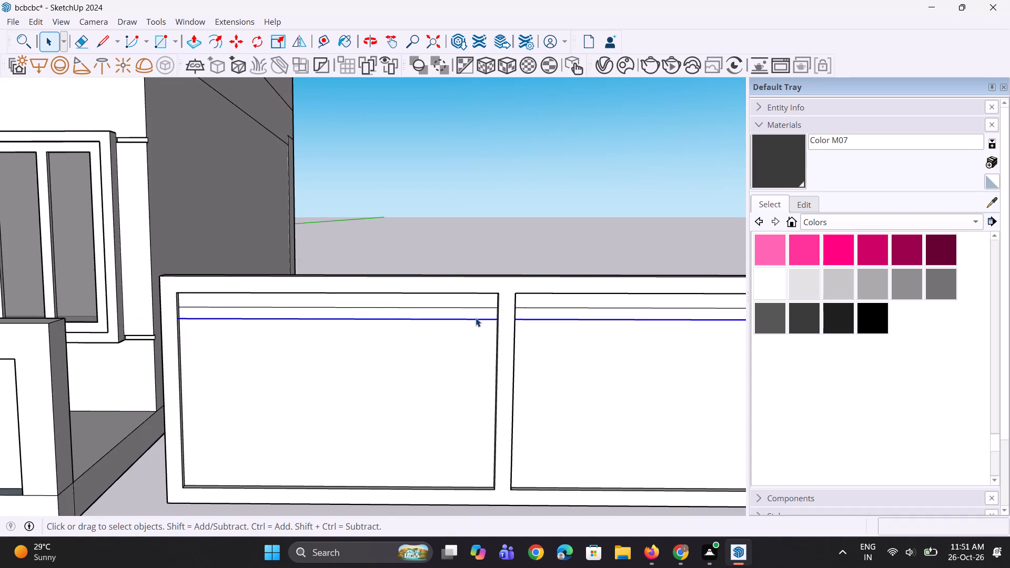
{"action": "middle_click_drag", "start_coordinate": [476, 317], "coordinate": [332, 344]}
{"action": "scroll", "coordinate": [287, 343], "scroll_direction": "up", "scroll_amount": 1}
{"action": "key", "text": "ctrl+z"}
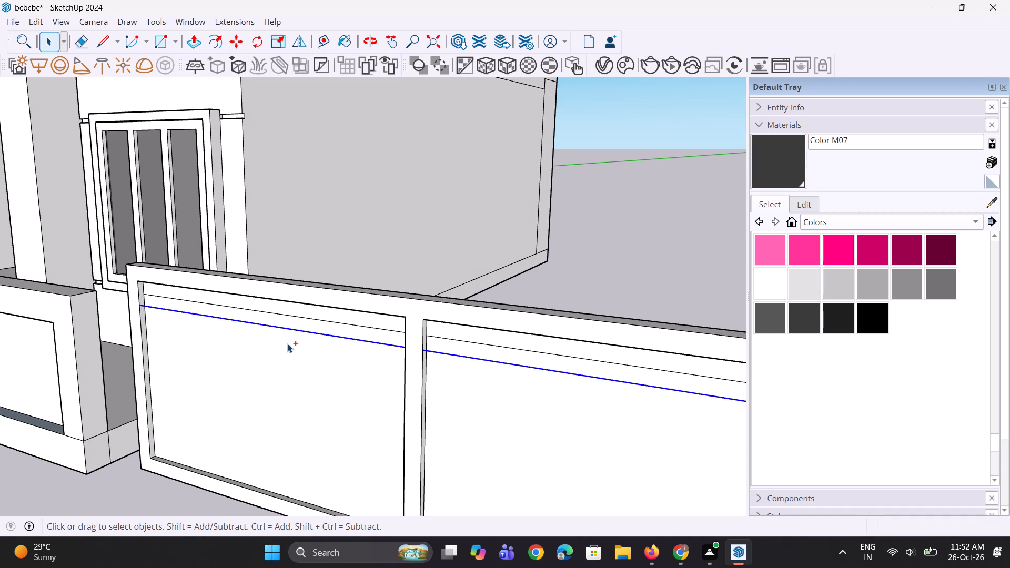
Copy the horizontal line on both gate panels about 1 3/8" downward to form a narrow strip across each panel.
{"action": "middle_click_drag", "start_coordinate": [290, 342], "coordinate": [360, 285], "text": "ctrl"}
{"action": "key", "text": "space"}
{"action": "key", "text": "space"}
{"action": "left_click", "coordinate": [515, 220]}
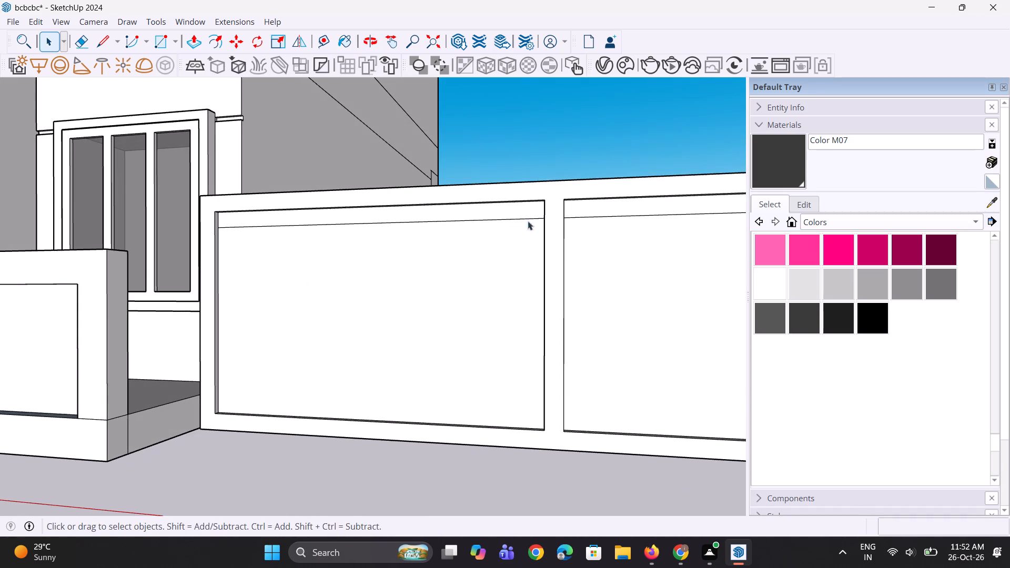
{"action": "scroll", "coordinate": [611, 212], "scroll_direction": "up", "scroll_amount": 3}
{"action": "left_click", "coordinate": [599, 221], "text": "ctrl"}
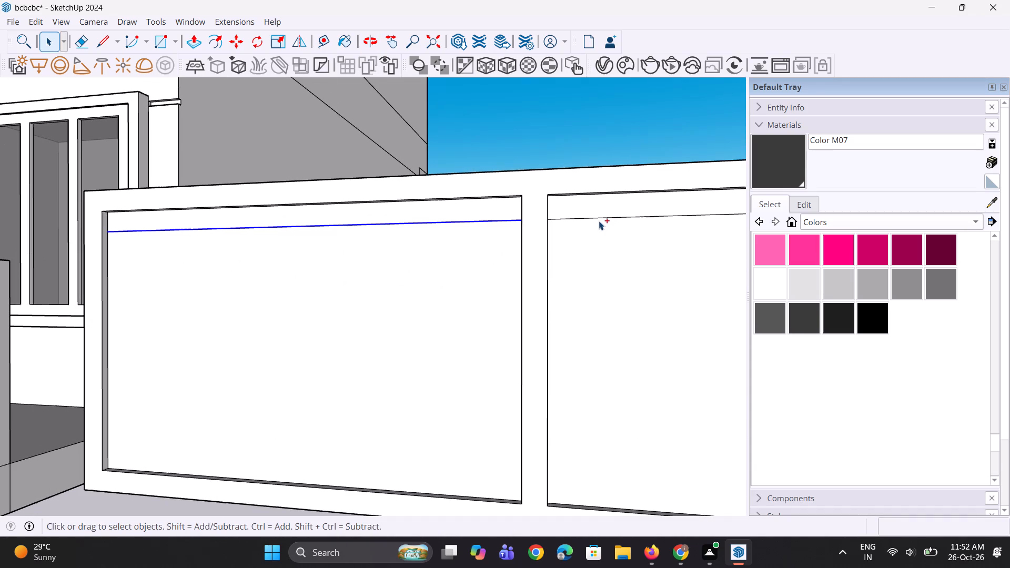
{"action": "left_click", "coordinate": [576, 218]}
{"action": "middle_click_drag", "start_coordinate": [557, 231], "coordinate": [570, 229]}
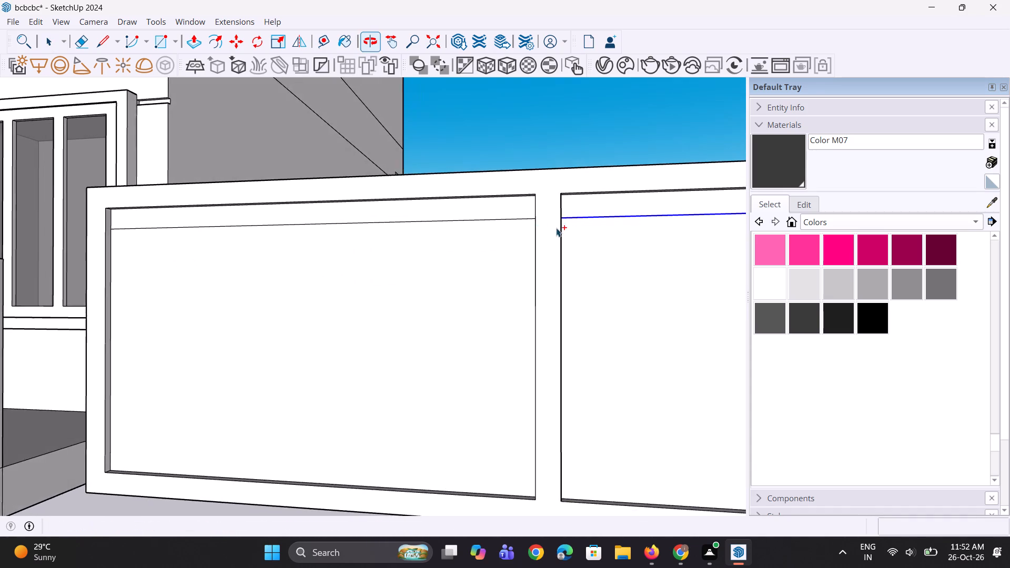
{"action": "scroll", "coordinate": [528, 225], "scroll_direction": "up", "scroll_amount": 4, "text": "ctrl"}
{"action": "left_click", "coordinate": [524, 218], "text": "ctrl"}
{"action": "middle_click_drag", "start_coordinate": [547, 236], "coordinate": [592, 237]}
{"action": "scroll", "coordinate": [496, 221], "scroll_direction": "up", "scroll_amount": 2}
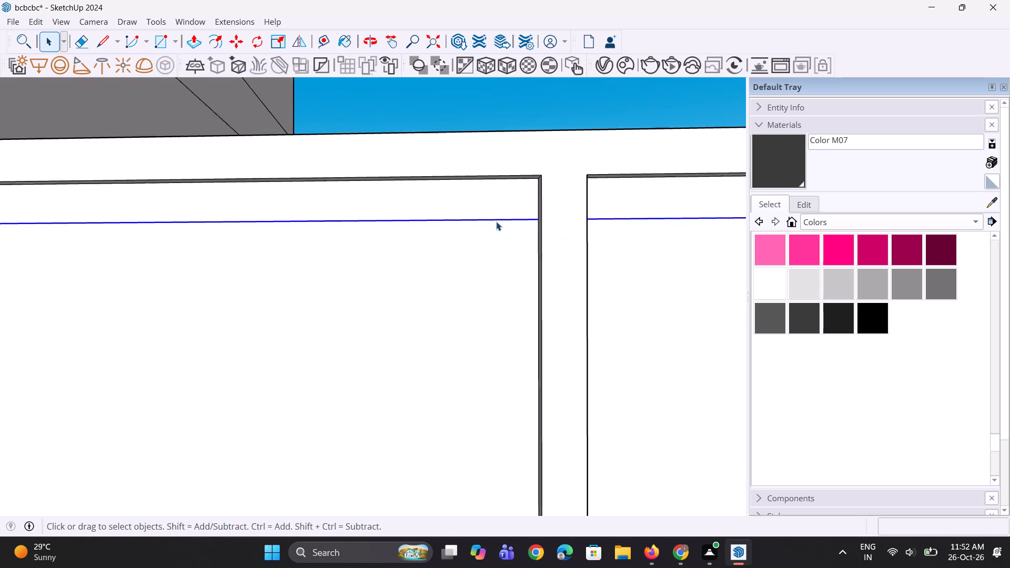
{"action": "scroll", "coordinate": [496, 221], "scroll_direction": "up", "scroll_amount": 3}
{"action": "middle_click_drag", "start_coordinate": [597, 266], "coordinate": [712, 260]}
{"action": "scroll", "coordinate": [508, 227], "scroll_direction": "up", "scroll_amount": 4}
{"action": "key", "text": "m"}
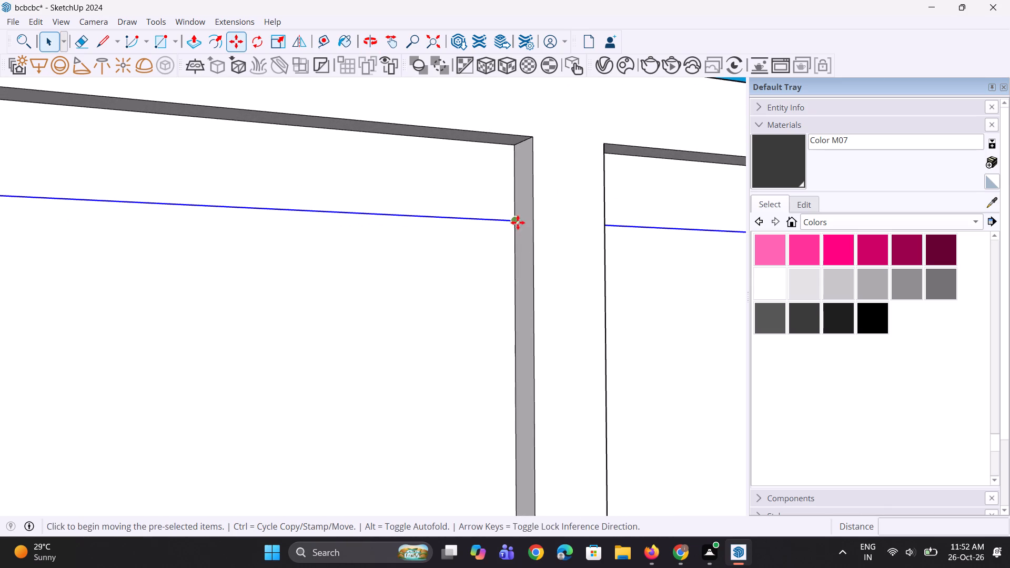
{"action": "left_click", "coordinate": [512, 220]}
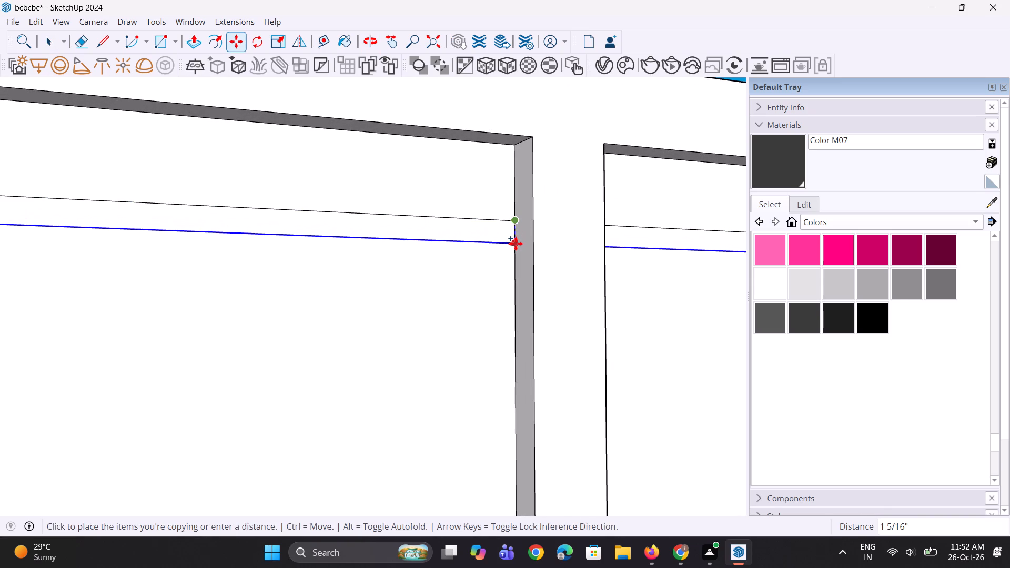
{"action": "left_click", "coordinate": [515, 244]}
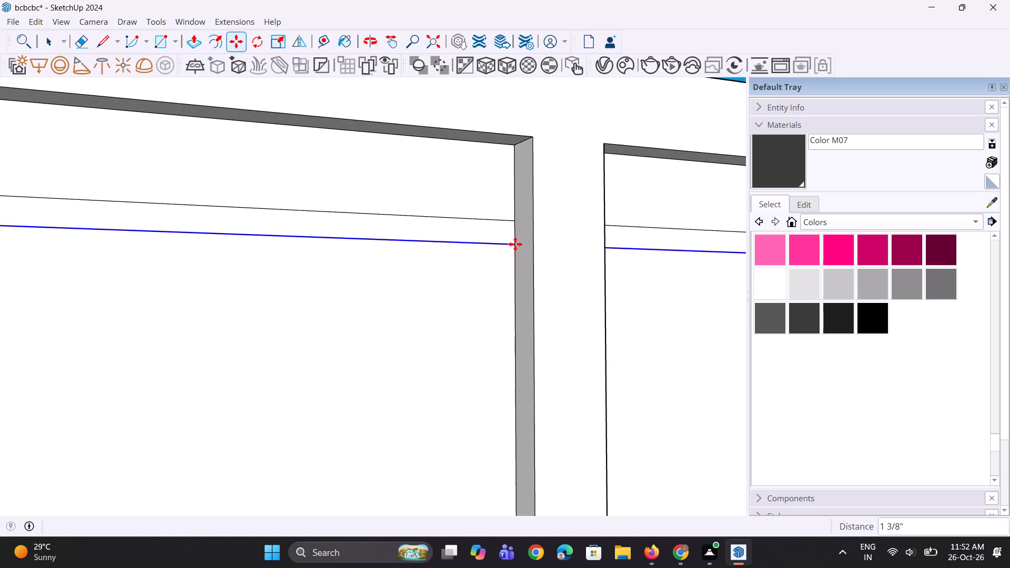
{"action": "middle_click_drag", "start_coordinate": [526, 248], "coordinate": [450, 300]}
{"action": "scroll", "coordinate": [455, 332], "scroll_direction": "down", "scroll_amount": 11}
{"action": "key", "text": "space"}
{"action": "key", "text": "space"}
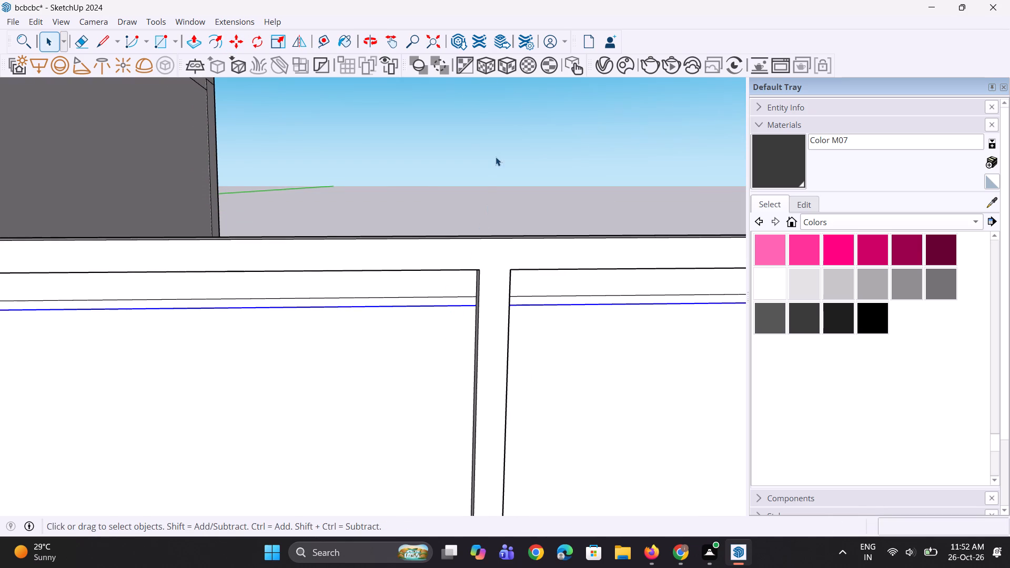
Select the narrow strip faces on both gate panels and move them slightly upward, closer to the frame's top rail.
{"action": "left_click", "coordinate": [496, 157]}
{"action": "scroll", "coordinate": [439, 303], "scroll_direction": "up", "scroll_amount": 5}
{"action": "left_click", "coordinate": [450, 299]}
{"action": "scroll", "coordinate": [550, 296], "scroll_direction": "up", "scroll_amount": 2}
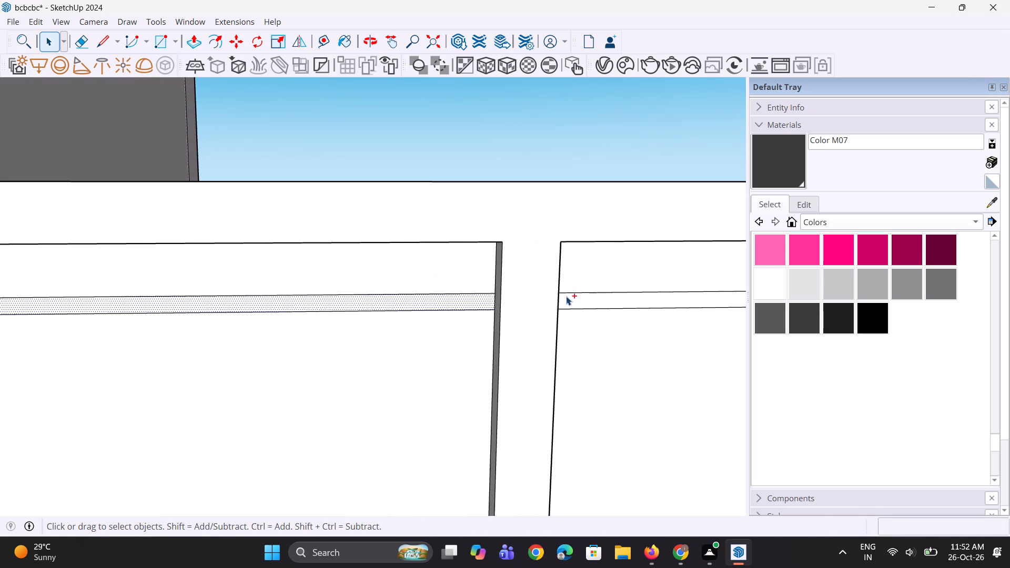
{"action": "scroll", "coordinate": [566, 296], "scroll_direction": "up", "scroll_amount": 1}
{"action": "left_click", "coordinate": [570, 297], "text": "ctrl"}
{"action": "scroll", "coordinate": [433, 327], "scroll_direction": "up", "scroll_amount": 1}
{"action": "middle_click_drag", "start_coordinate": [452, 321], "coordinate": [466, 314]}
{"action": "scroll", "coordinate": [466, 308], "scroll_direction": "up", "scroll_amount": 5}
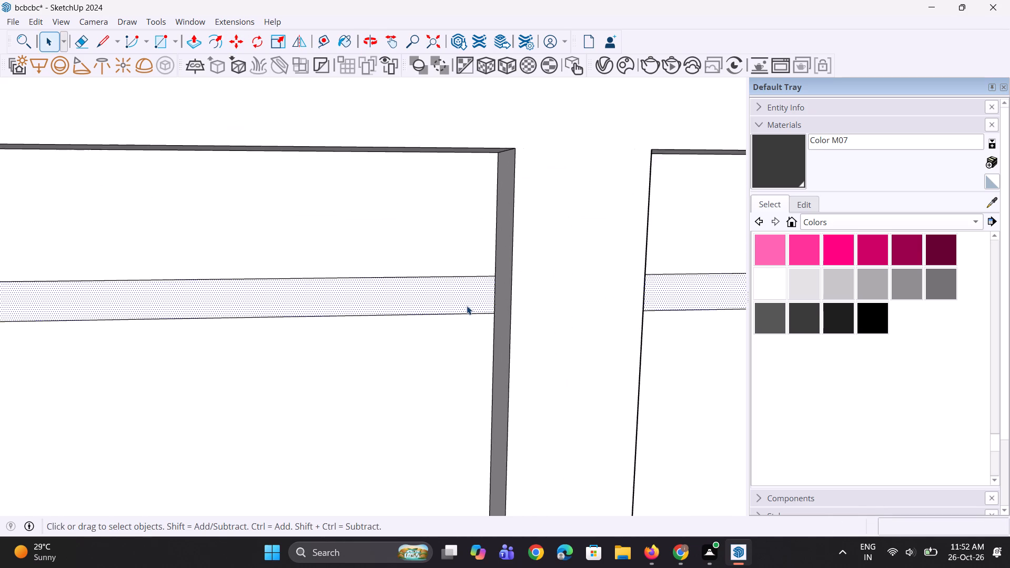
{"action": "key", "text": "m"}
{"action": "scroll", "coordinate": [467, 306], "scroll_direction": "up", "scroll_amount": 3}
{"action": "left_click", "coordinate": [501, 268]}
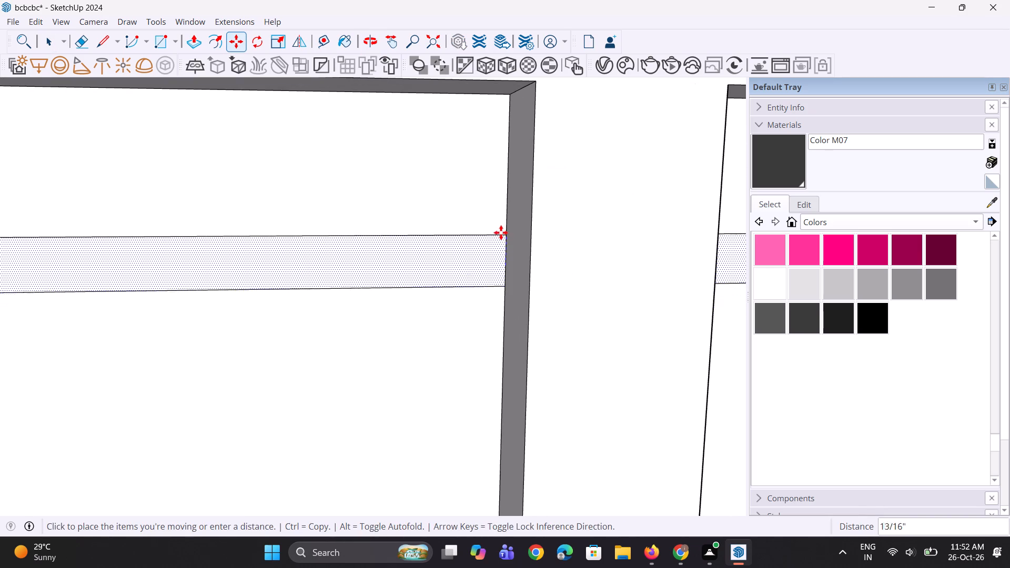
{"action": "left_click", "coordinate": [503, 211]}
{"action": "scroll", "coordinate": [462, 328], "scroll_direction": "down", "scroll_amount": 5}
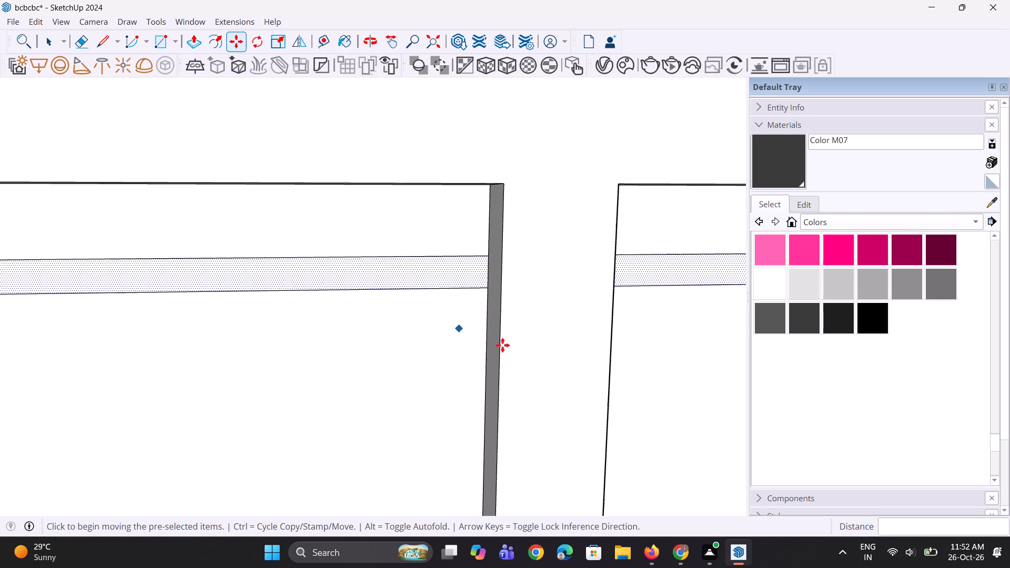
{"action": "middle_click_drag", "start_coordinate": [507, 345], "coordinate": [472, 332]}
{"action": "scroll", "coordinate": [471, 331], "scroll_direction": "up", "scroll_amount": 1}
{"action": "scroll", "coordinate": [471, 332], "scroll_direction": "down", "scroll_amount": 11}
{"action": "middle_click_drag", "start_coordinate": [473, 352], "coordinate": [487, 308]}
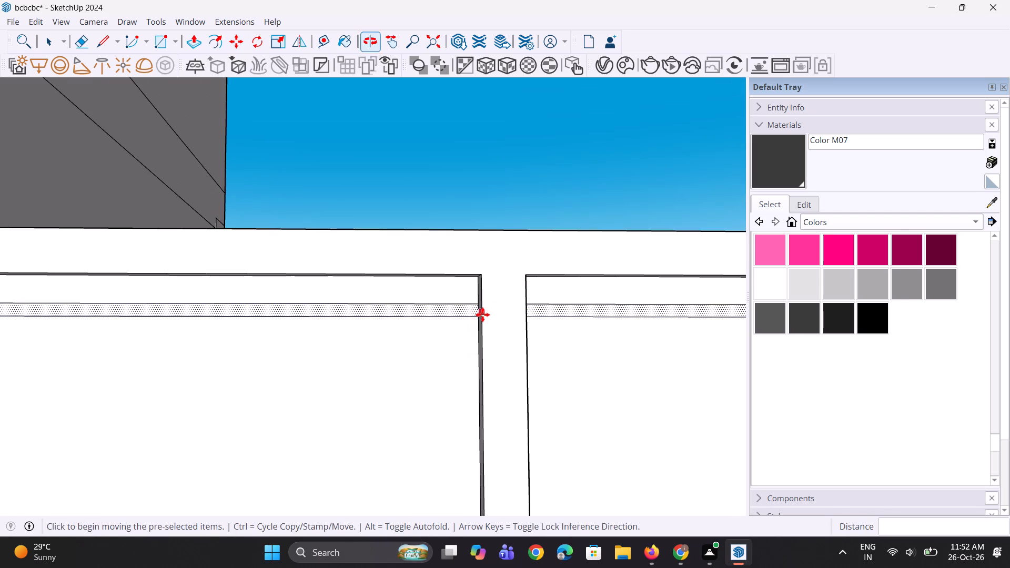
Move the lower edges of the narrow strips on both gate panels down about 15/16" to widen the strips.
{"action": "scroll", "coordinate": [496, 329], "scroll_direction": "down", "scroll_amount": 3}
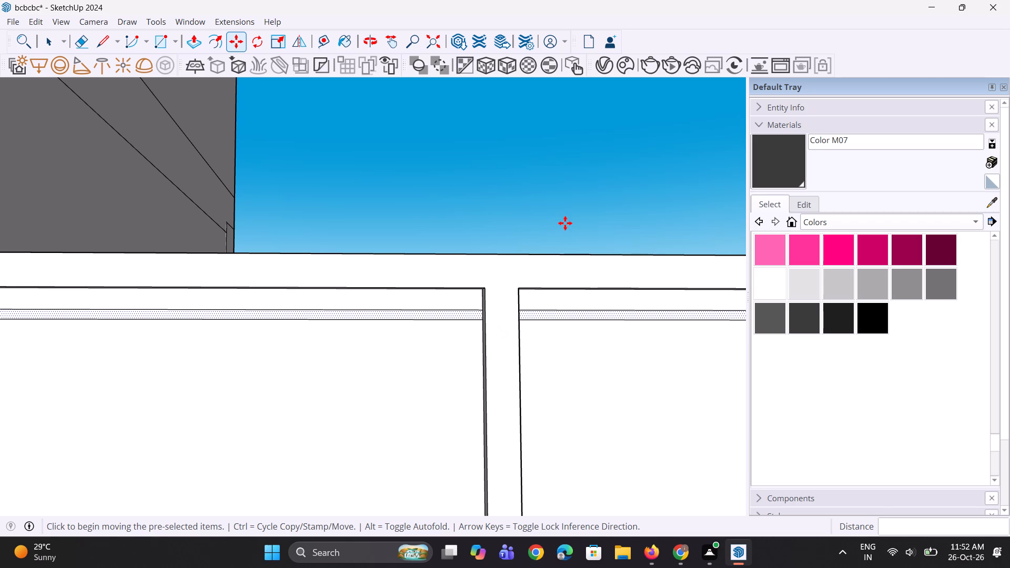
{"action": "scroll", "coordinate": [613, 200], "scroll_direction": "down", "scroll_amount": 1}
{"action": "middle_click_drag", "start_coordinate": [502, 338], "coordinate": [526, 347]}
{"action": "scroll", "coordinate": [518, 339], "scroll_direction": "up", "scroll_amount": 5}
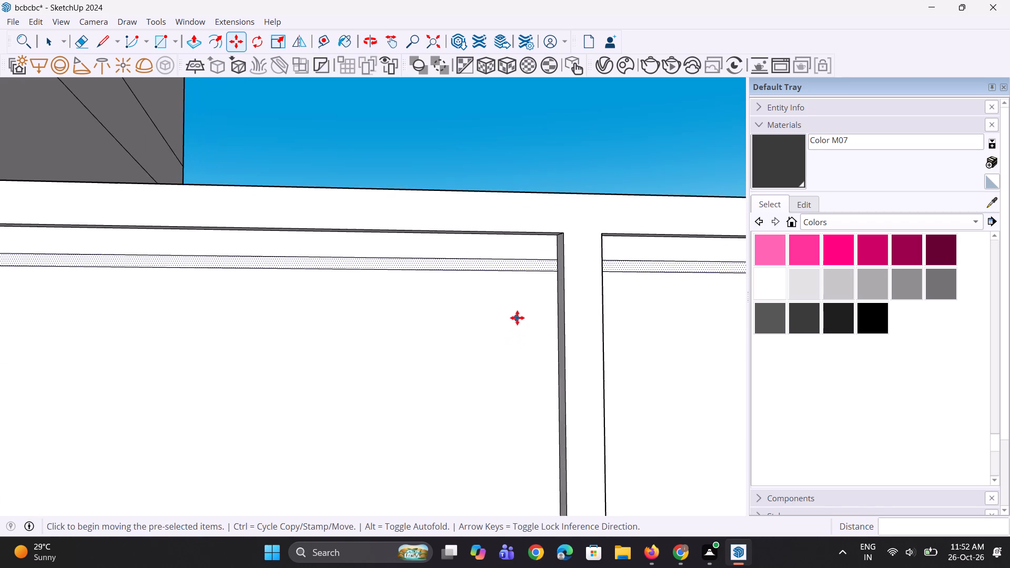
{"action": "scroll", "coordinate": [517, 315], "scroll_direction": "up", "scroll_amount": 1}
{"action": "middle_click_drag", "start_coordinate": [517, 313], "coordinate": [540, 343]}
{"action": "scroll", "coordinate": [578, 196], "scroll_direction": "up", "scroll_amount": 3}
{"action": "scroll", "coordinate": [545, 265], "scroll_direction": "up", "scroll_amount": 5}
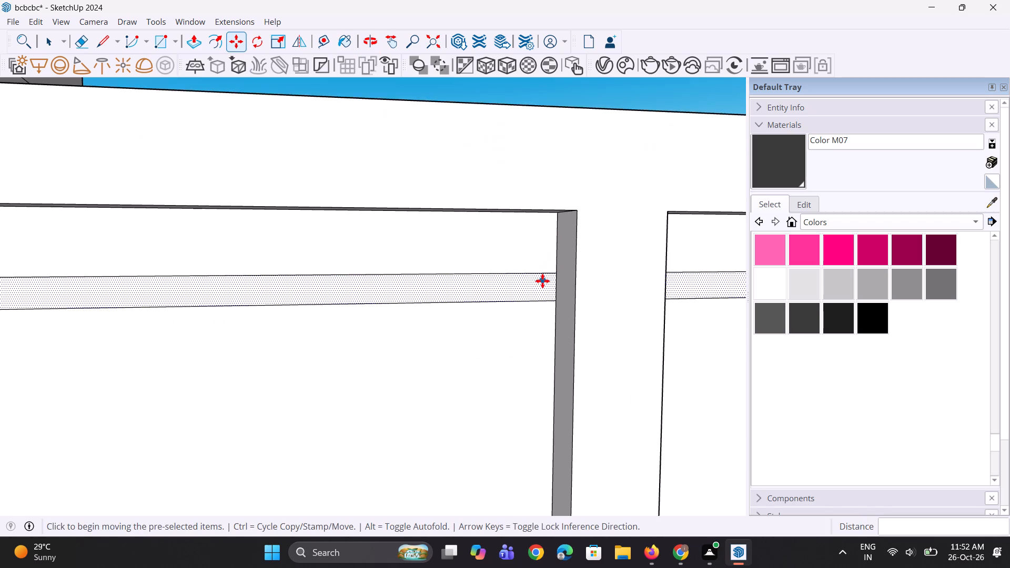
{"action": "key", "text": "space"}
{"action": "scroll", "coordinate": [542, 285], "scroll_direction": "up", "scroll_amount": 3}
{"action": "left_click", "coordinate": [550, 308]}
{"action": "scroll", "coordinate": [553, 308], "scroll_direction": "up", "scroll_amount": 1}
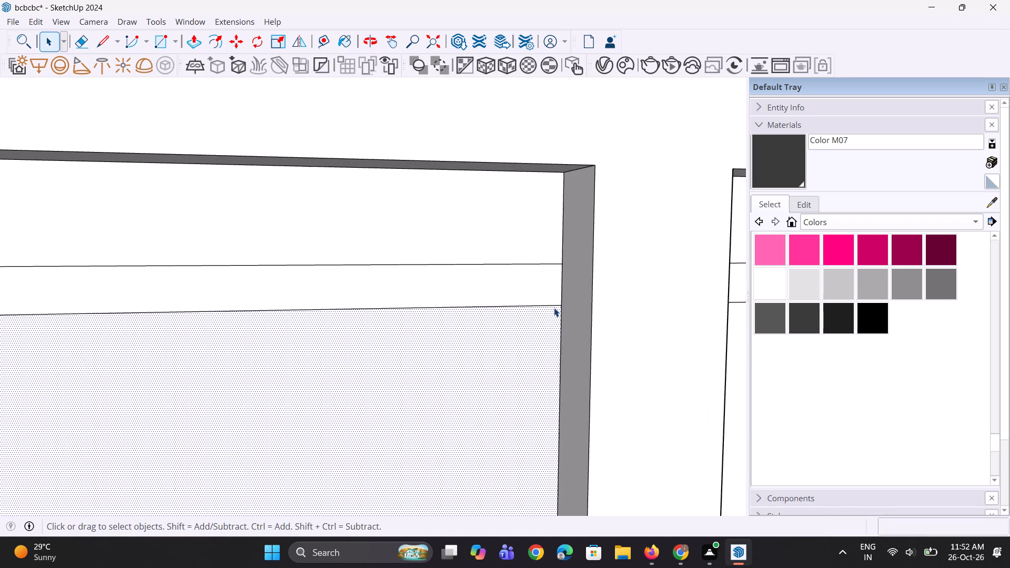
{"action": "left_click", "coordinate": [554, 306]}
{"action": "scroll", "coordinate": [496, 329], "scroll_direction": "down", "scroll_amount": 4}
{"action": "scroll", "coordinate": [638, 306], "scroll_direction": "up", "scroll_amount": 2}
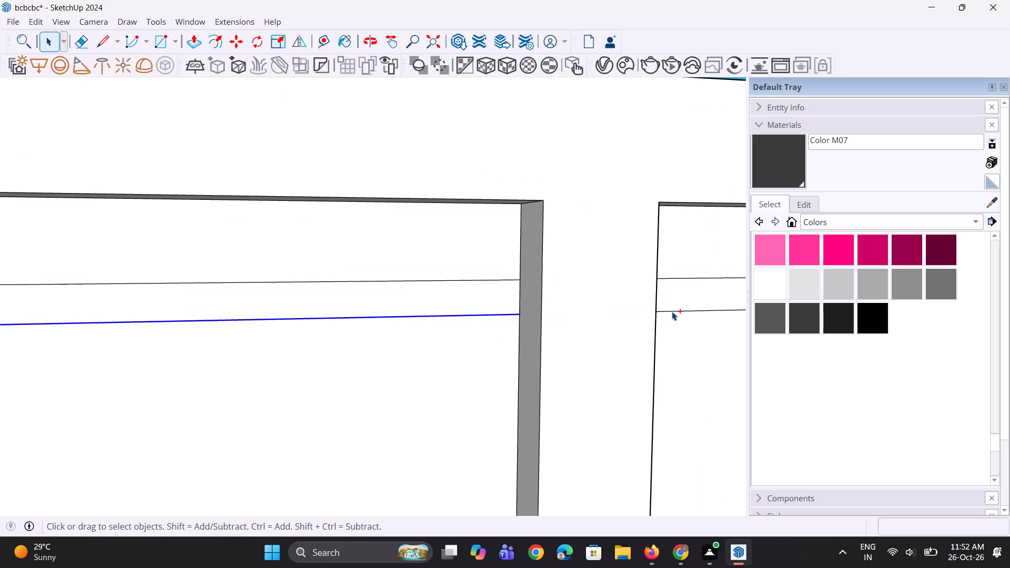
{"action": "left_click", "coordinate": [672, 311], "text": "ctrl"}
{"action": "left_click", "coordinate": [509, 315], "text": "ctrl"}
{"action": "key", "text": "m"}
{"action": "left_click", "coordinate": [524, 316]}
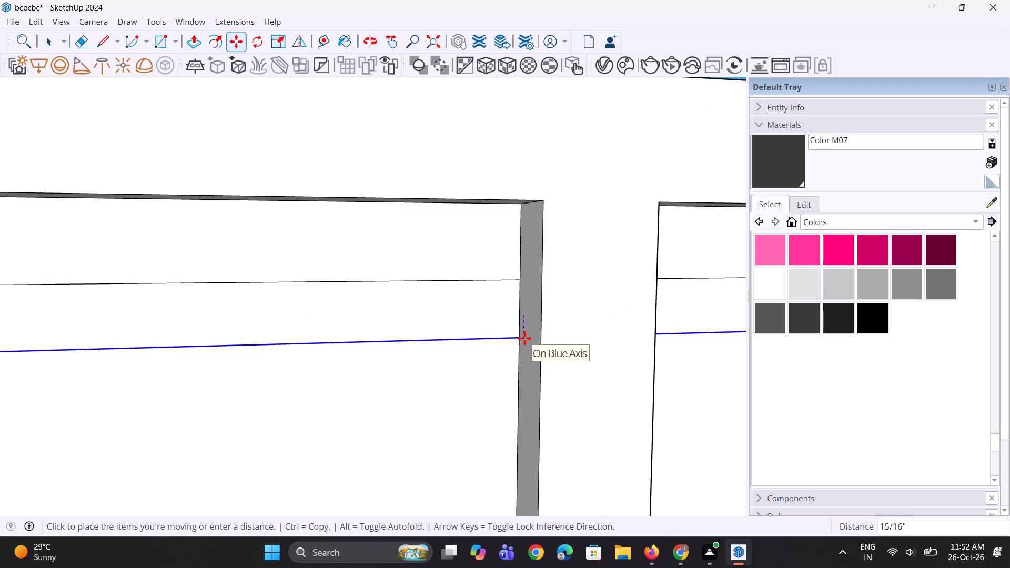
{"action": "left_click", "coordinate": [524, 338]}
{"action": "key", "text": "space"}
{"action": "key", "text": "space"}
Select the widened strip faces on both gate panels and move them up about 1 1/16" toward the top rail.
{"action": "scroll", "coordinate": [471, 324], "scroll_direction": "down", "scroll_amount": 5}
{"action": "left_click", "coordinate": [471, 324]}
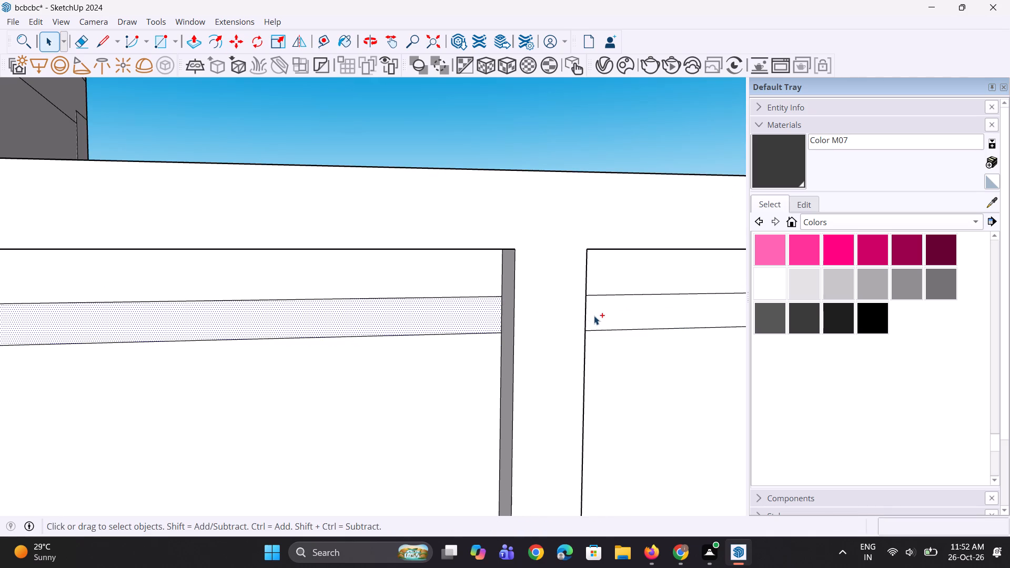
{"action": "left_click", "coordinate": [594, 316], "text": "ctrl"}
{"action": "scroll", "coordinate": [476, 322], "scroll_direction": "up", "scroll_amount": 2}
{"action": "key", "text": "m"}
{"action": "scroll", "coordinate": [480, 308], "scroll_direction": "up", "scroll_amount": 3}
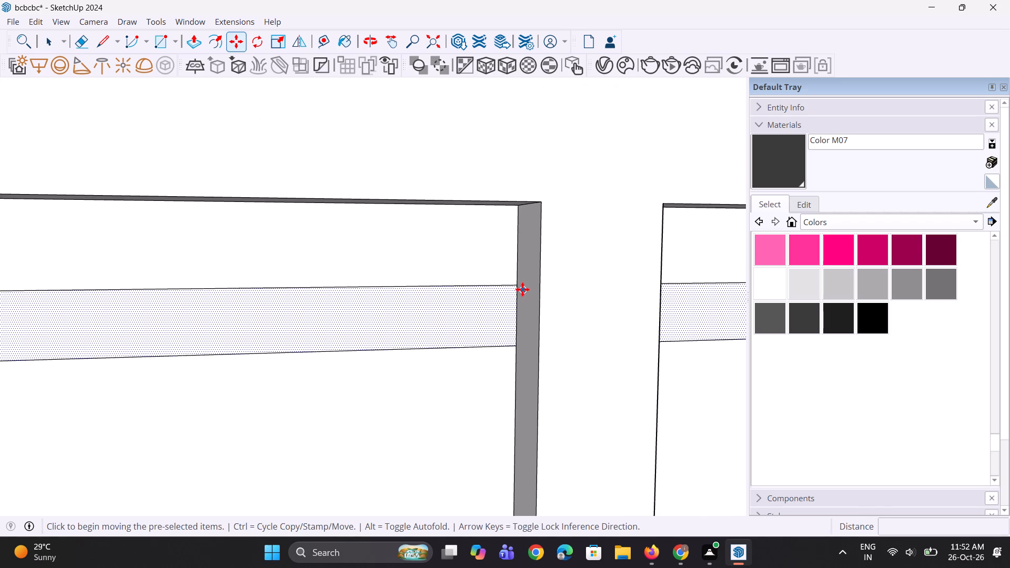
{"action": "left_click", "coordinate": [519, 284]}
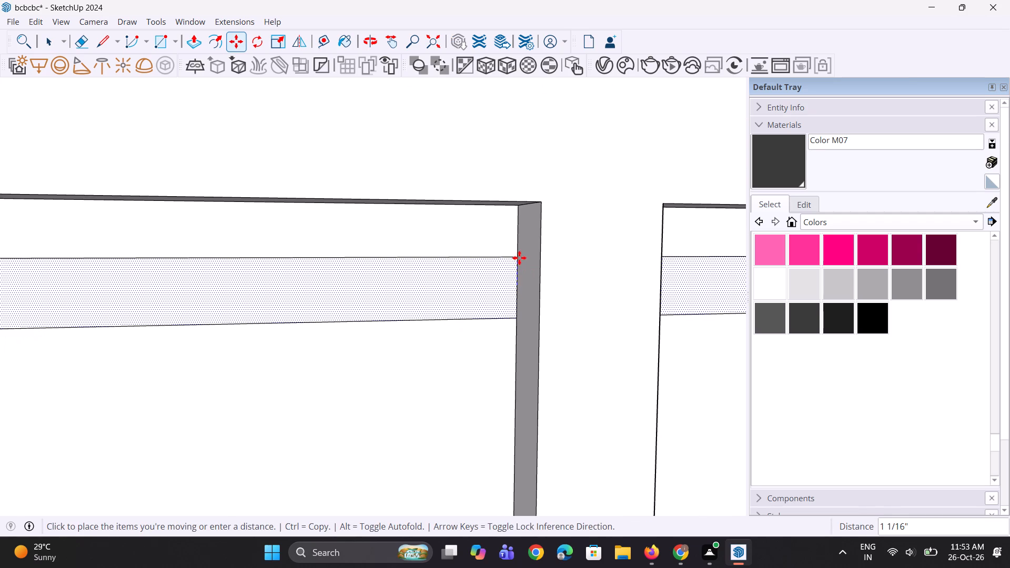
{"action": "left_click", "coordinate": [519, 258]}
Copy both strip faces down about 3 7/8" and array them as 15 evenly spaced copies down the gate panels.
{"action": "scroll", "coordinate": [483, 293], "scroll_direction": "down", "scroll_amount": 6}
{"action": "scroll", "coordinate": [498, 318], "scroll_direction": "up", "scroll_amount": 1}
{"action": "middle_click_drag", "start_coordinate": [498, 318], "coordinate": [486, 269]}
{"action": "key", "text": "m"}
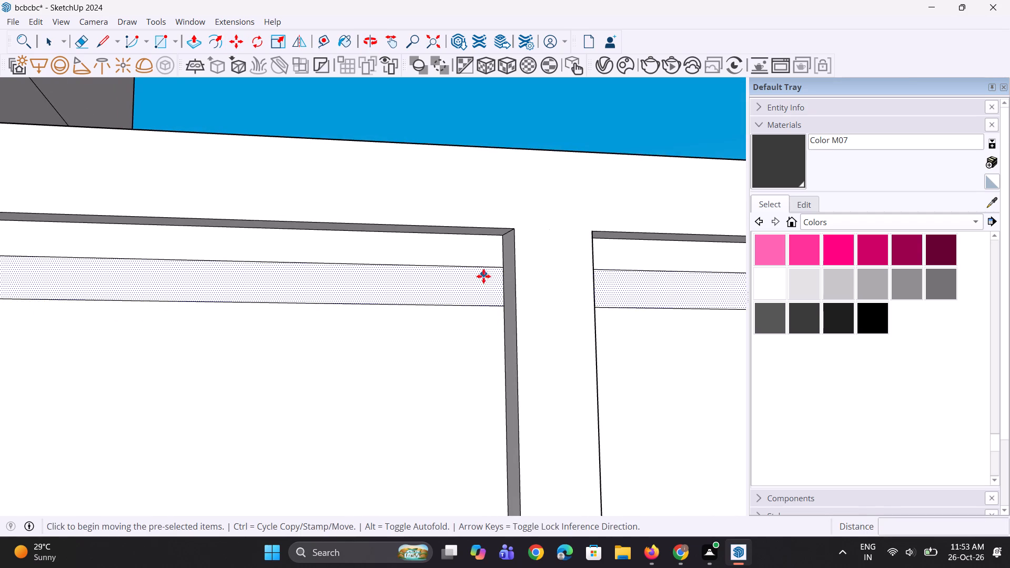
{"action": "left_click", "coordinate": [502, 306]}
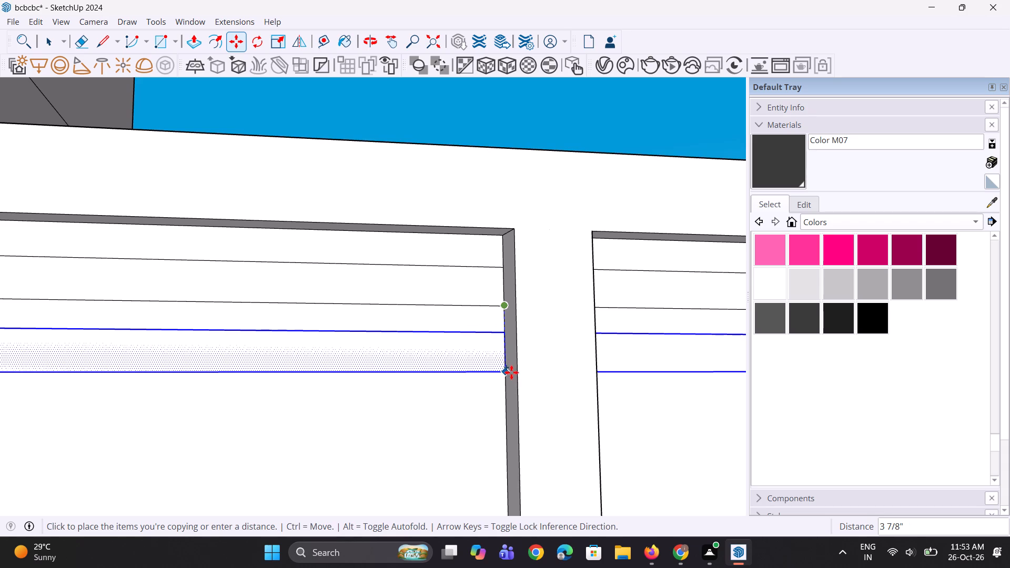
{"action": "left_click", "coordinate": [511, 372]}
{"action": "type", "text": "*15"}
{"action": "key", "text": "Return"}
Clear the selection and examine the arrayed strips on both gate panels from the top rail to the bottom rail.
{"action": "scroll", "coordinate": [446, 327], "scroll_direction": "down", "scroll_amount": 10}
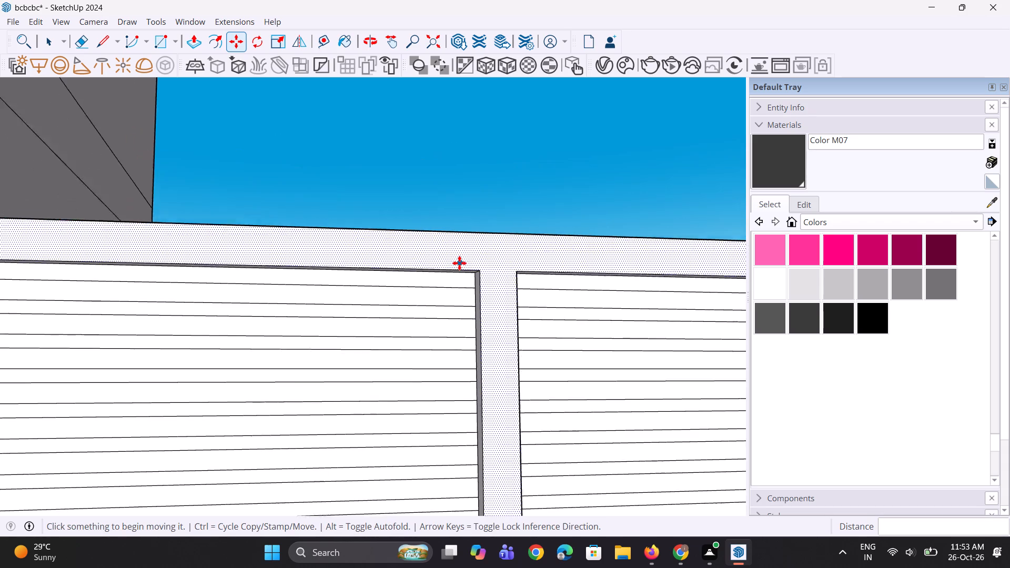
{"action": "scroll", "coordinate": [459, 263], "scroll_direction": "down", "scroll_amount": 14}
{"action": "middle_click_drag", "start_coordinate": [452, 273], "coordinate": [427, 329]}
{"action": "scroll", "coordinate": [439, 360], "scroll_direction": "up", "scroll_amount": 5}
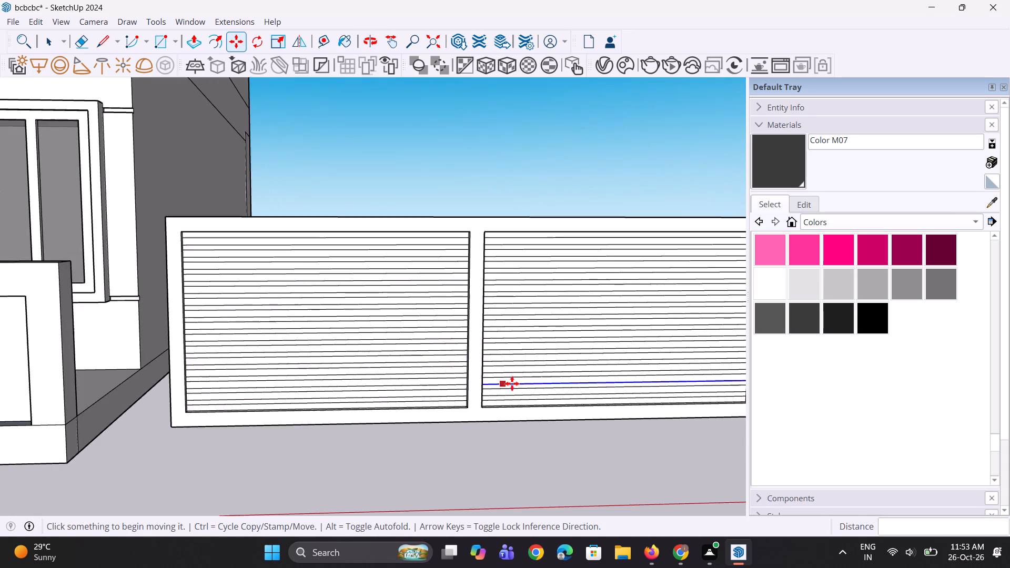
{"action": "scroll", "coordinate": [512, 383], "scroll_direction": "up", "scroll_amount": 1}
{"action": "middle_click_drag", "start_coordinate": [511, 383], "coordinate": [471, 383]}
{"action": "key", "text": "space"}
{"action": "key", "text": "space"}
{"action": "left_click", "coordinate": [442, 155]}
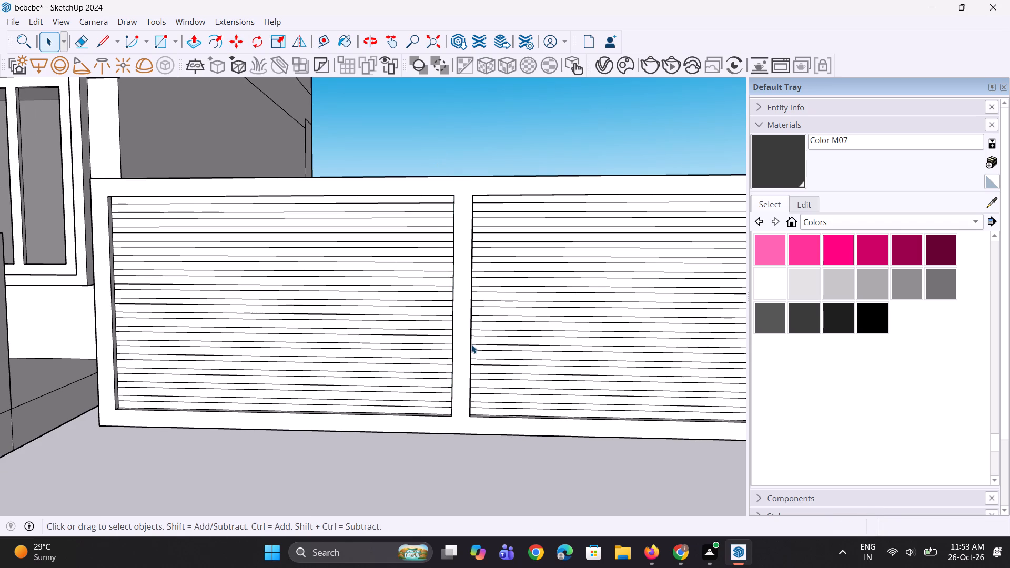
{"action": "scroll", "coordinate": [468, 415], "scroll_direction": "up", "scroll_amount": 7}
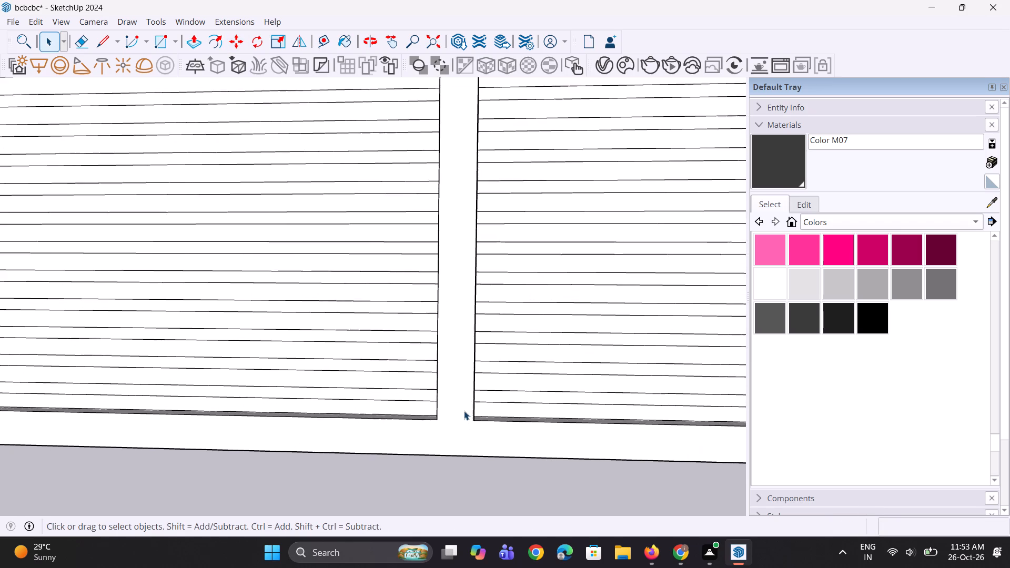
{"action": "scroll", "coordinate": [464, 407], "scroll_direction": "up", "scroll_amount": 4}
{"action": "middle_click_drag", "start_coordinate": [435, 410], "coordinate": [421, 421]}
{"action": "scroll", "coordinate": [436, 457], "scroll_direction": "down", "scroll_amount": 7}
{"action": "scroll", "coordinate": [451, 352], "scroll_direction": "down", "scroll_amount": 4}
{"action": "scroll", "coordinate": [386, 131], "scroll_direction": "up", "scroll_amount": 1}
{"action": "scroll", "coordinate": [421, 167], "scroll_direction": "up", "scroll_amount": 1}
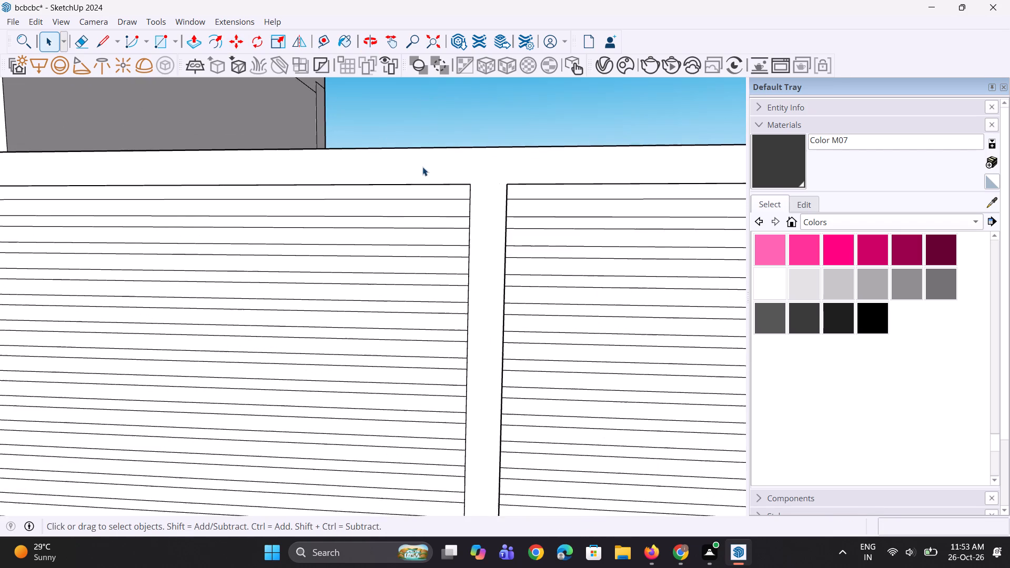
{"action": "scroll", "coordinate": [422, 167], "scroll_direction": "up", "scroll_amount": 2}
{"action": "middle_click_drag", "start_coordinate": [426, 174], "coordinate": [402, 178]}
{"action": "scroll", "coordinate": [408, 201], "scroll_direction": "up", "scroll_amount": 2}
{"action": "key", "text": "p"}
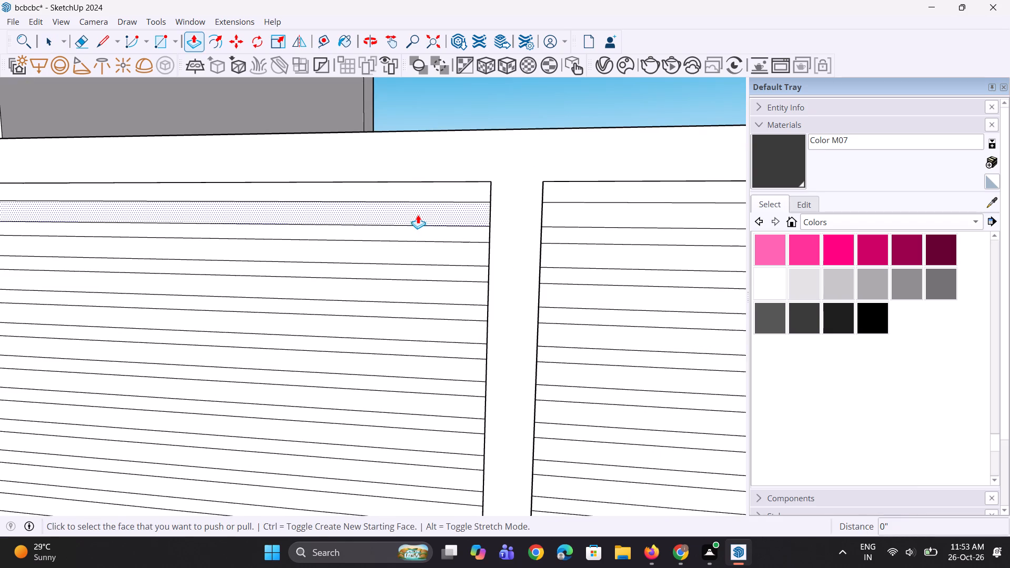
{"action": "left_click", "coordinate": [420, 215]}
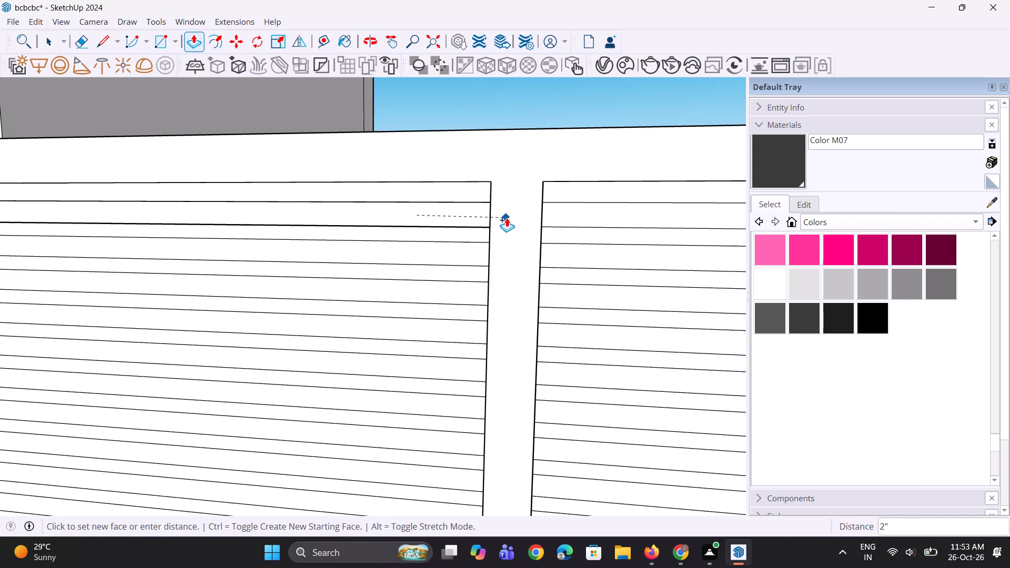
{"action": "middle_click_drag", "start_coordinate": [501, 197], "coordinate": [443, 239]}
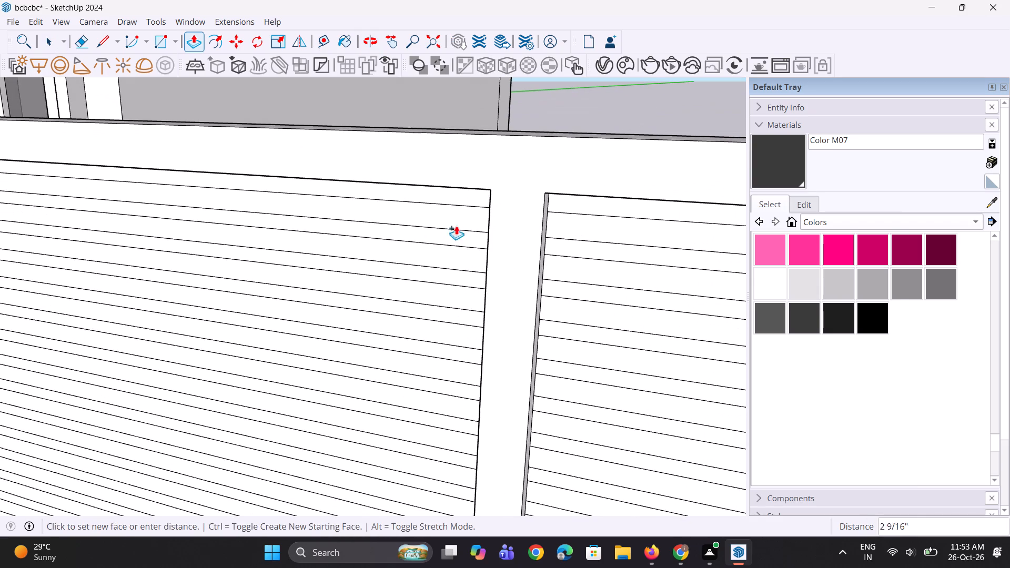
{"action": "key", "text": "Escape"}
Push/Pull the top strip of the left gate panel outward 2" and repeat the same extrusion on the next four strips.
{"action": "left_click", "coordinate": [431, 219]}
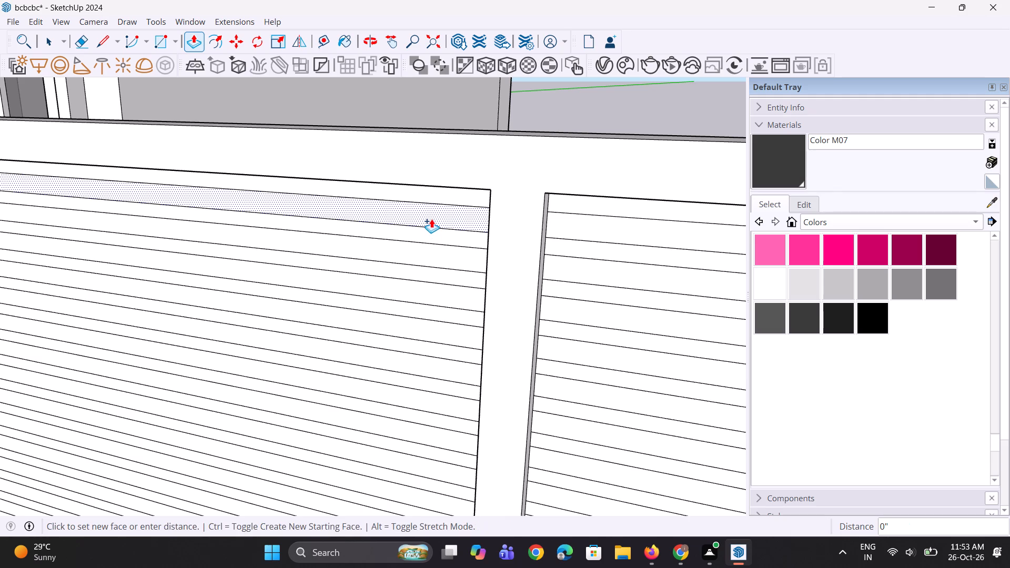
{"action": "left_click", "coordinate": [486, 277]}
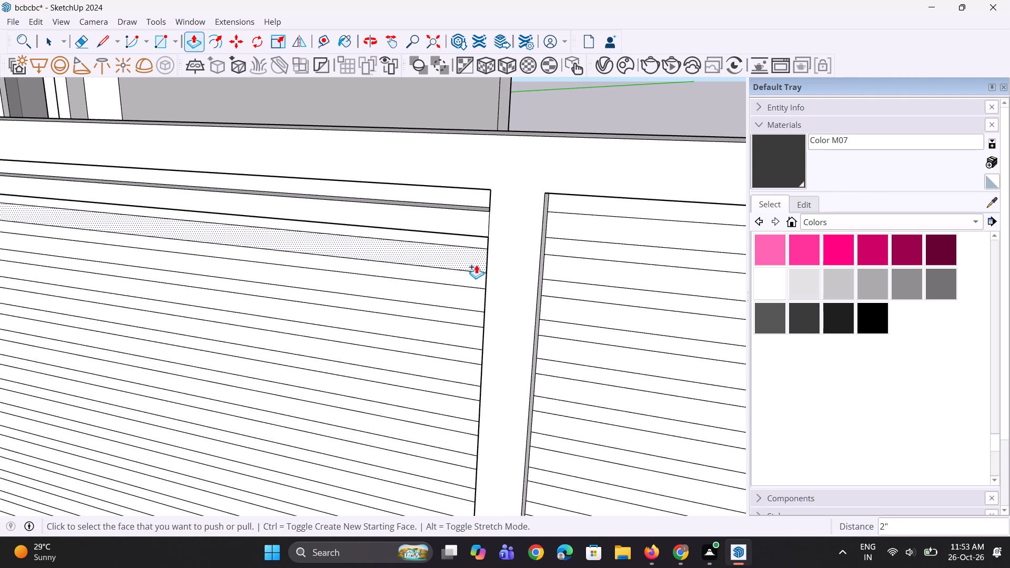
{"action": "double_click", "coordinate": [470, 261]}
{"action": "double_click", "coordinate": [466, 296]}
{"action": "scroll", "coordinate": [448, 242], "scroll_direction": "down", "scroll_amount": 5}
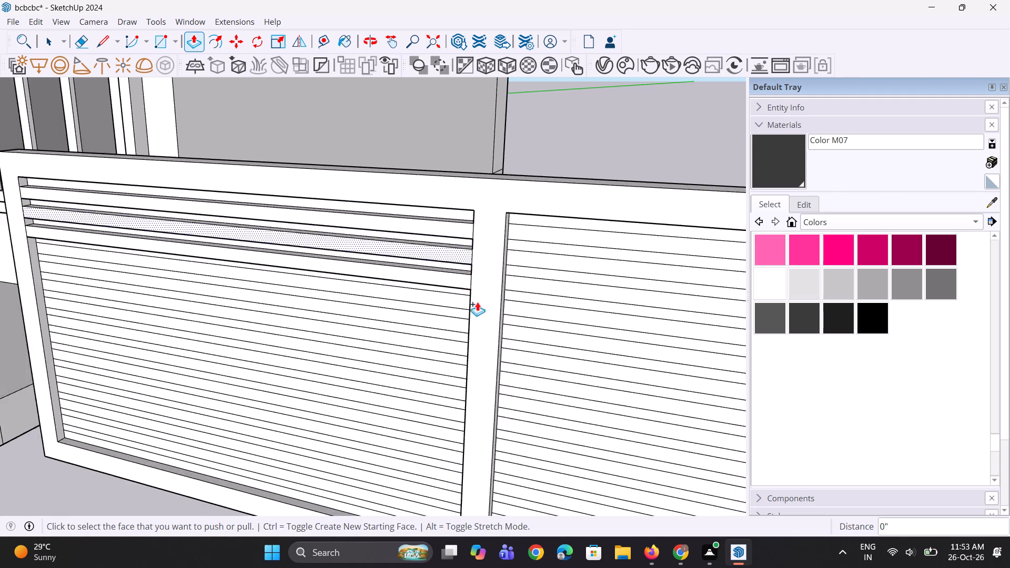
{"action": "scroll", "coordinate": [484, 335], "scroll_direction": "up", "scroll_amount": 1}
{"action": "middle_click_drag", "start_coordinate": [484, 335], "coordinate": [498, 302]}
{"action": "scroll", "coordinate": [453, 304], "scroll_direction": "up", "scroll_amount": 3}
{"action": "double_click", "coordinate": [463, 280]}
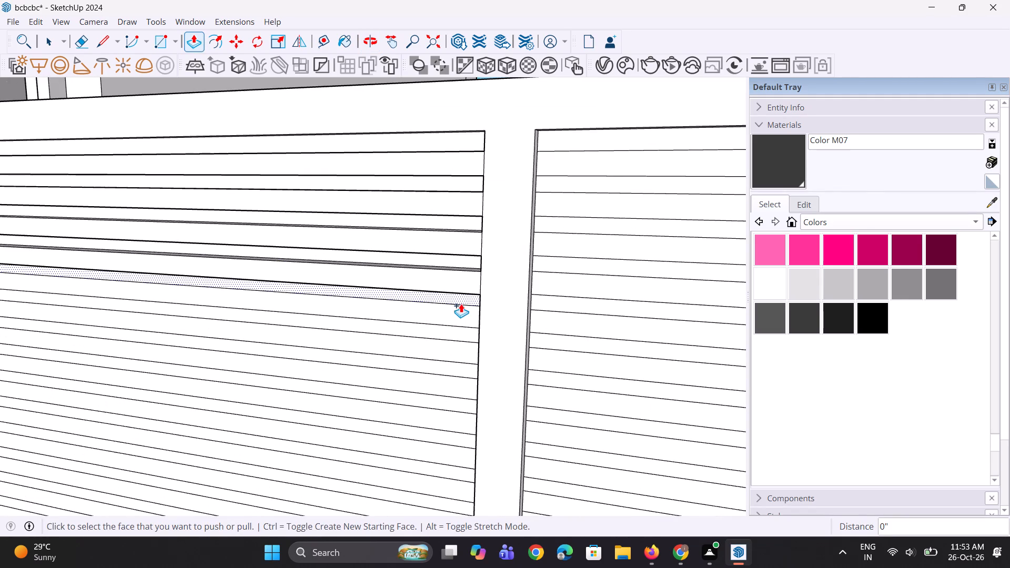
{"action": "double_click", "coordinate": [461, 310]}
Pull the sixth and seventh strips of the left gate panel outward by 2" to match the ones above.
{"action": "scroll", "coordinate": [457, 199], "scroll_direction": "down", "scroll_amount": 4}
{"action": "scroll", "coordinate": [470, 292], "scroll_direction": "up", "scroll_amount": 4}
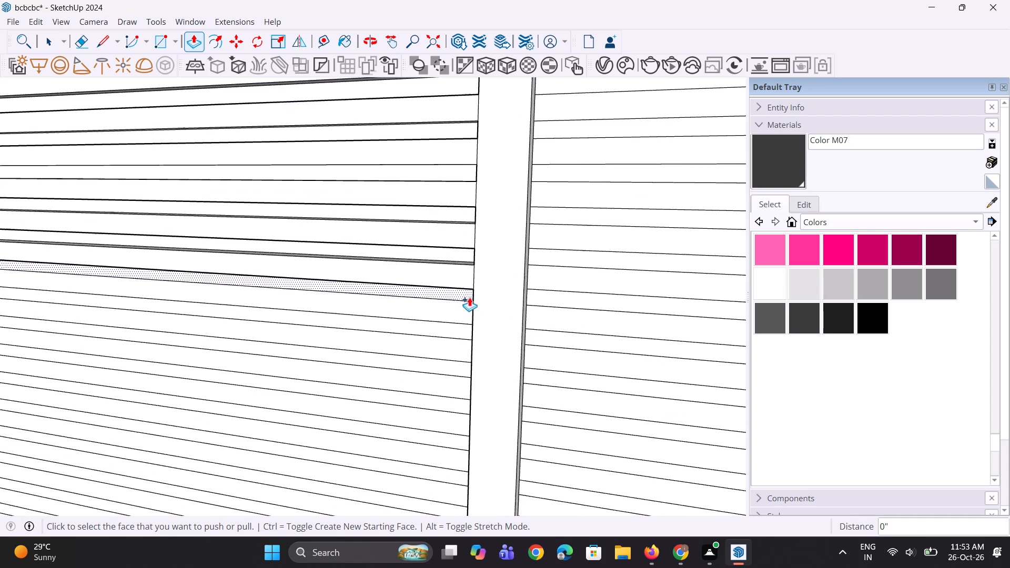
{"action": "scroll", "coordinate": [466, 303], "scroll_direction": "up", "scroll_amount": 3}
{"action": "double_click", "coordinate": [465, 308]}
{"action": "double_click", "coordinate": [453, 362]}
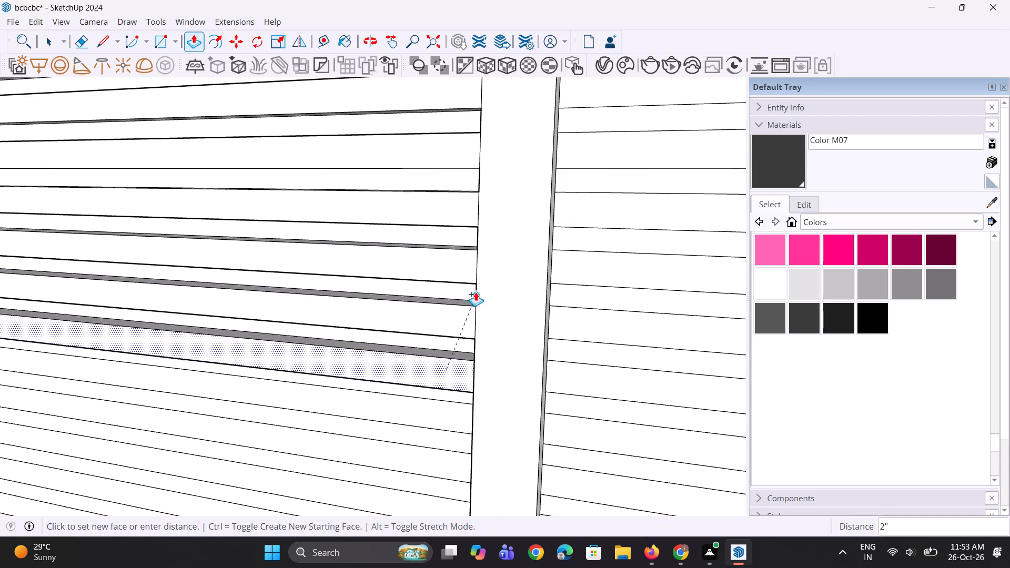
{"action": "left_click", "coordinate": [489, 332]}
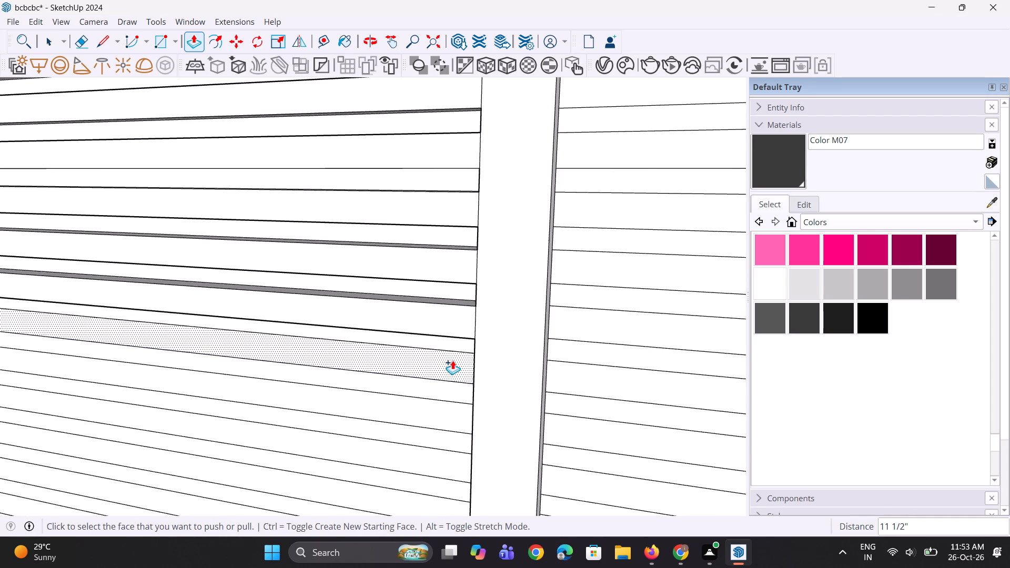
{"action": "left_click", "coordinate": [452, 360]}
{"action": "left_click", "coordinate": [448, 318]}
Repeat the 2" outward extrusion on the next four strips down the left gate panel.
{"action": "scroll", "coordinate": [474, 286], "scroll_direction": "down", "scroll_amount": 9}
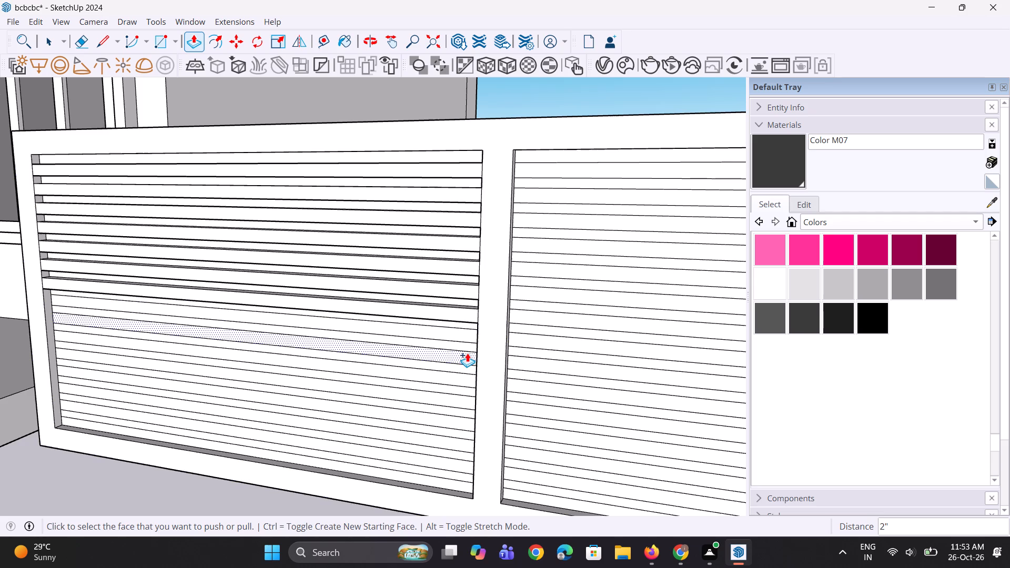
{"action": "scroll", "coordinate": [457, 390], "scroll_direction": "up", "scroll_amount": 3}
{"action": "scroll", "coordinate": [455, 327], "scroll_direction": "up", "scroll_amount": 2}
{"action": "middle_click_drag", "start_coordinate": [459, 299], "coordinate": [430, 308]}
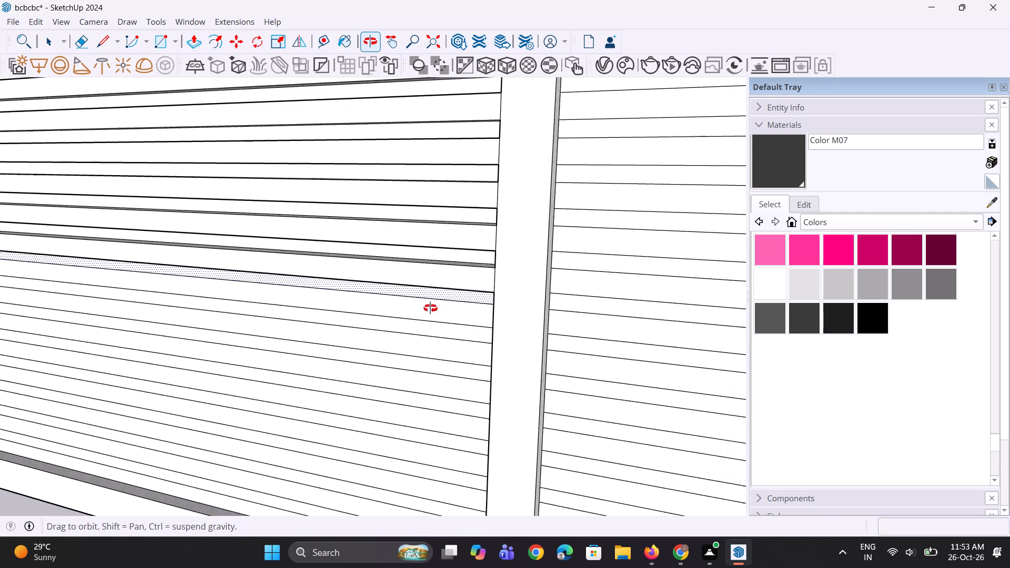
{"action": "middle_click_drag", "start_coordinate": [430, 308], "coordinate": [407, 259]}
{"action": "double_click", "coordinate": [441, 322]}
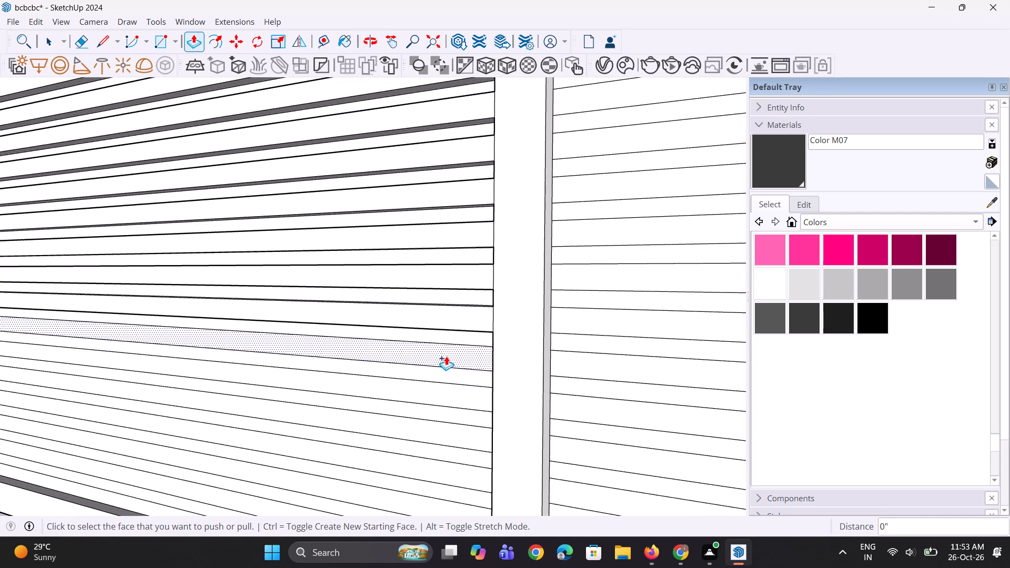
{"action": "double_click", "coordinate": [448, 367]}
{"action": "middle_click_drag", "start_coordinate": [458, 361], "coordinate": [451, 212]}
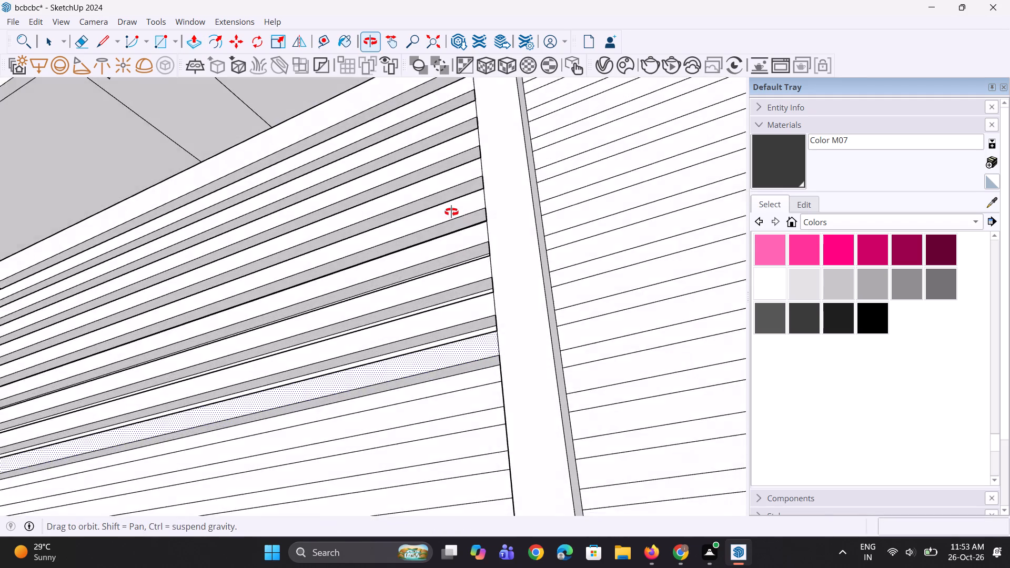
{"action": "middle_click_drag", "start_coordinate": [451, 212], "coordinate": [466, 425]}
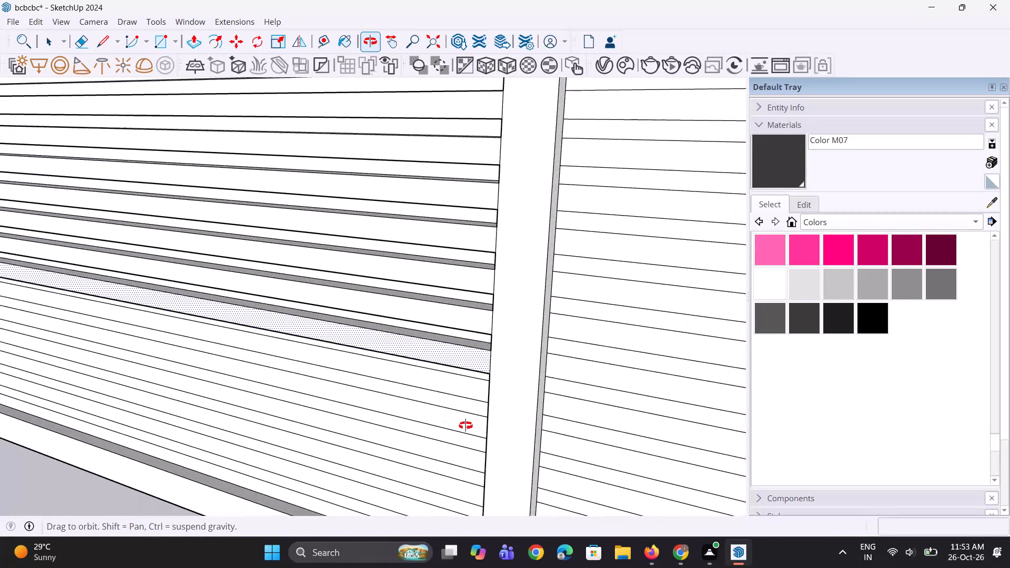
{"action": "middle_click_drag", "start_coordinate": [466, 425], "coordinate": [469, 410]}
{"action": "double_click", "coordinate": [470, 389]}
{"action": "double_click", "coordinate": [458, 420]}
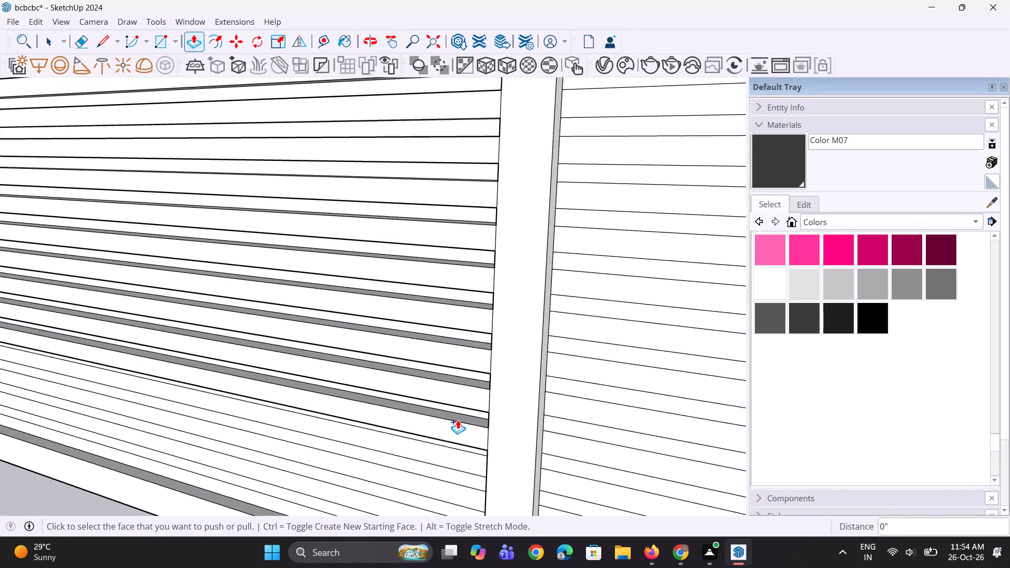
Repeat the 2" outward extrusion on the remaining strips at the bottom of the left gate panel.
{"action": "scroll", "coordinate": [431, 295], "scroll_direction": "down", "scroll_amount": 4}
{"action": "scroll", "coordinate": [451, 404], "scroll_direction": "up", "scroll_amount": 4}
{"action": "double_click", "coordinate": [451, 410]}
{"action": "double_click", "coordinate": [451, 446]}
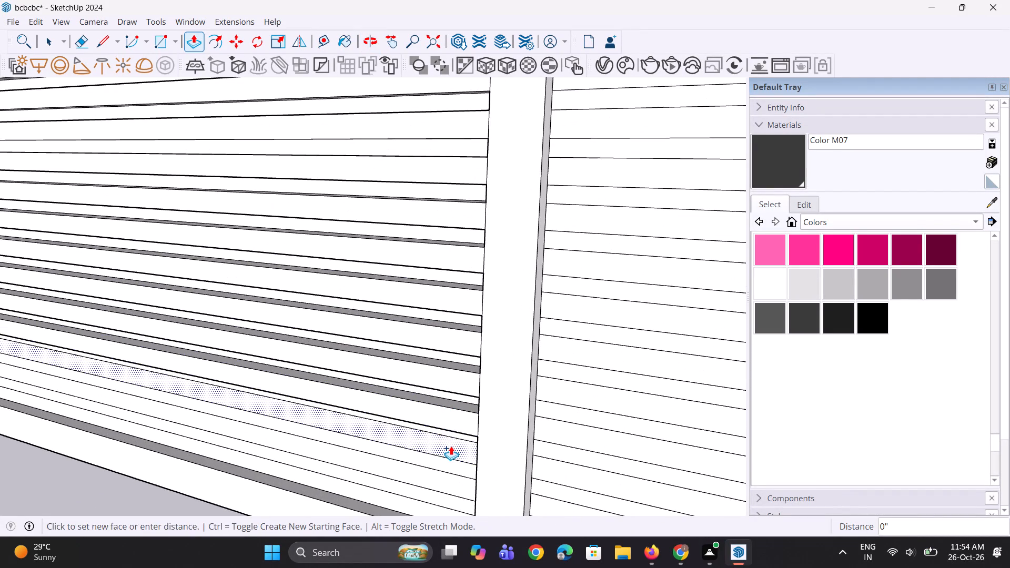
{"action": "double_click", "coordinate": [441, 479]}
Push/Pull the bottom four strips of the right gate panel outward by the same 2" used on the left panel.
{"action": "scroll", "coordinate": [396, 389], "scroll_direction": "down", "scroll_amount": 5}
{"action": "middle_click_drag", "start_coordinate": [383, 433], "coordinate": [416, 429]}
{"action": "scroll", "coordinate": [415, 429], "scroll_direction": "up", "scroll_amount": 3}
{"action": "double_click", "coordinate": [512, 455]}
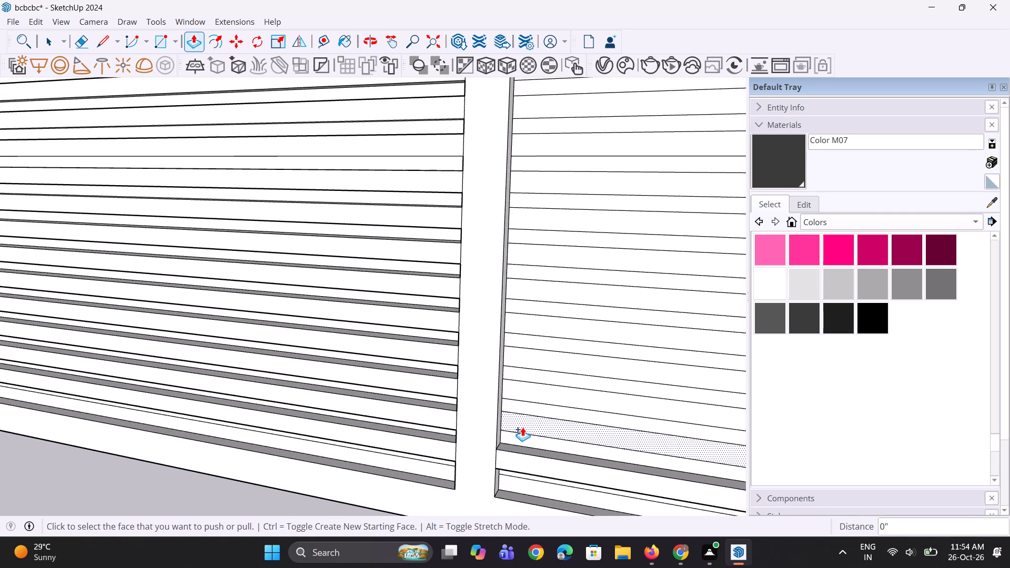
{"action": "double_click", "coordinate": [522, 427]}
{"action": "double_click", "coordinate": [519, 395]}
{"action": "double_click", "coordinate": [520, 363]}
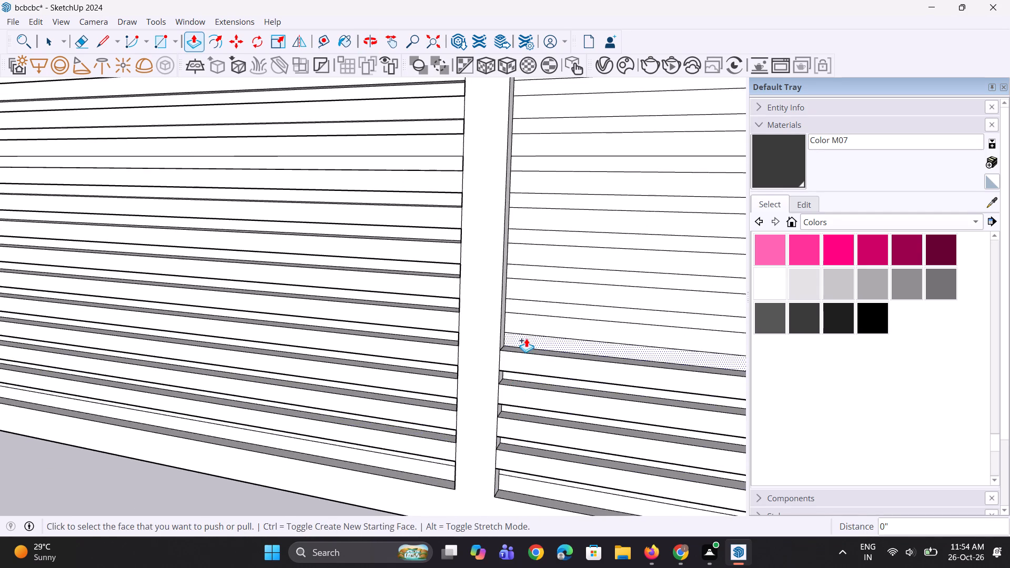
Repeat the 2" outward extrusion on the next five strips up the right gate panel.
{"action": "double_click", "coordinate": [528, 329]}
{"action": "double_click", "coordinate": [527, 295]}
{"action": "double_click", "coordinate": [540, 257]}
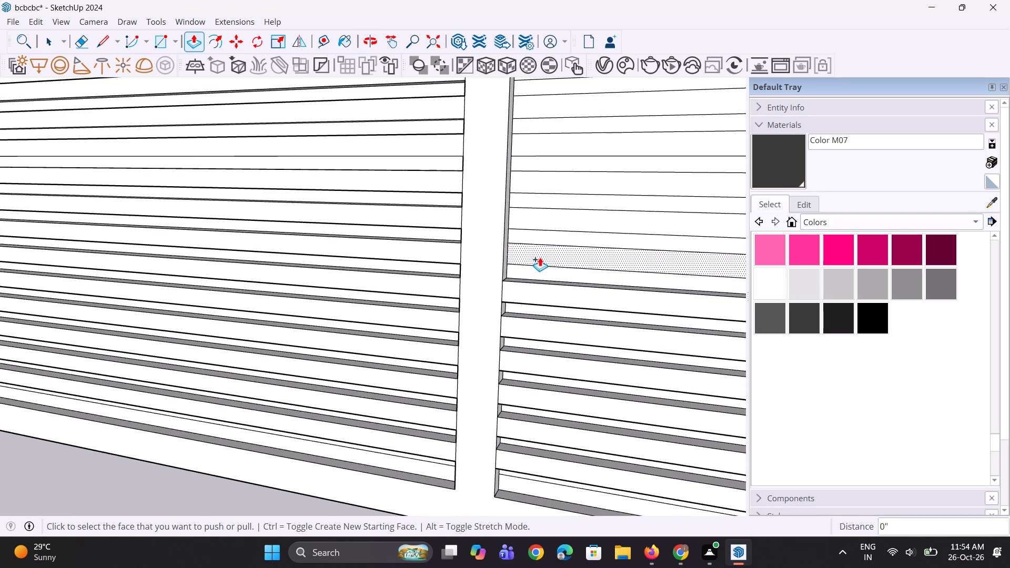
{"action": "double_click", "coordinate": [546, 220]}
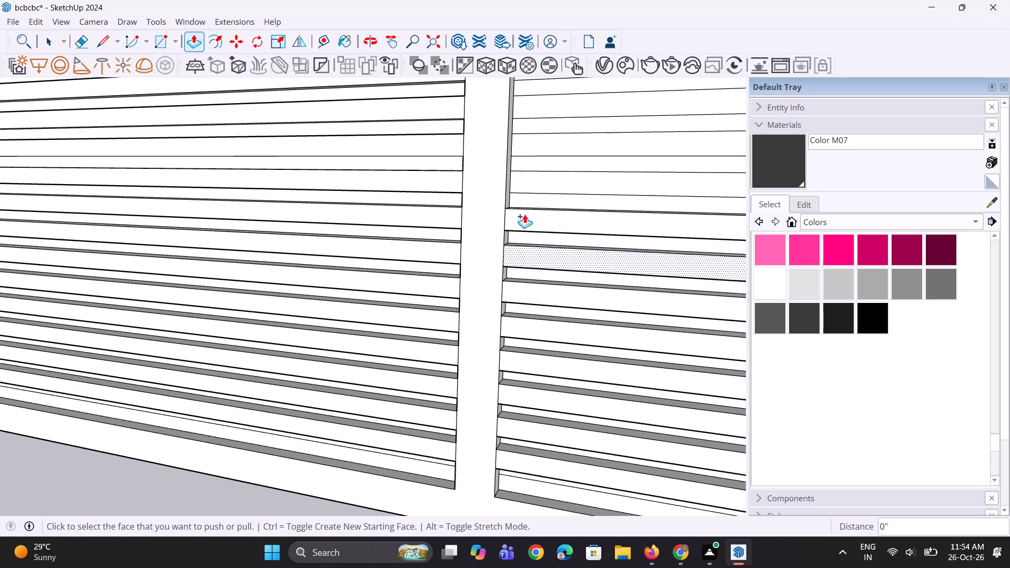
{"action": "scroll", "coordinate": [534, 164], "scroll_direction": "up", "scroll_amount": 2}
{"action": "double_click", "coordinate": [535, 187]}
Repeat the 2" outward extrusion on the remaining five strips up to the top of the right gate panel.
{"action": "scroll", "coordinate": [451, 340], "scroll_direction": "down", "scroll_amount": 4}
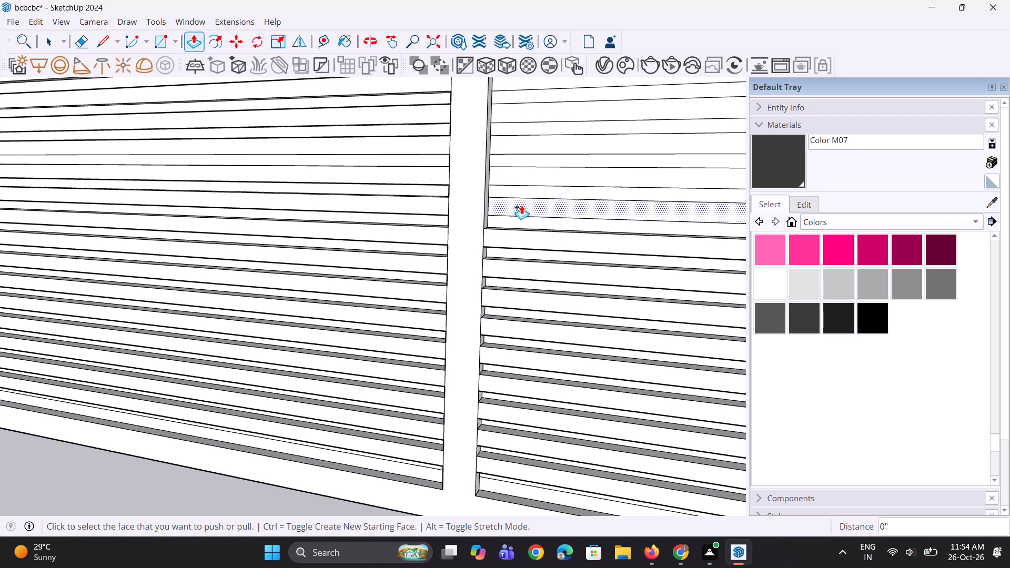
{"action": "scroll", "coordinate": [521, 205], "scroll_direction": "up", "scroll_amount": 2}
{"action": "double_click", "coordinate": [522, 205]}
{"action": "double_click", "coordinate": [529, 180]}
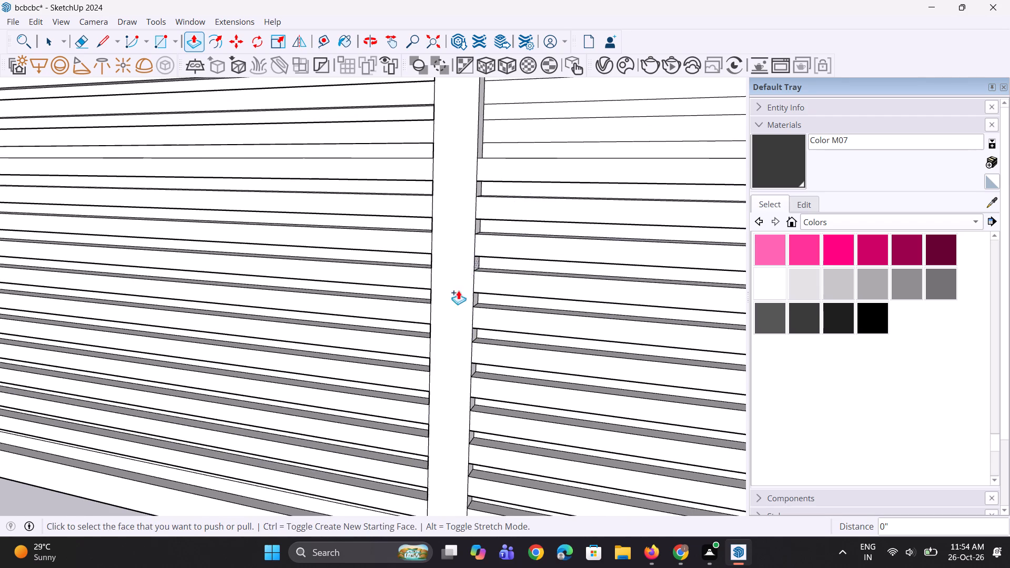
{"action": "scroll", "coordinate": [450, 305], "scroll_direction": "down", "scroll_amount": 8}
{"action": "scroll", "coordinate": [502, 231], "scroll_direction": "up", "scroll_amount": 7}
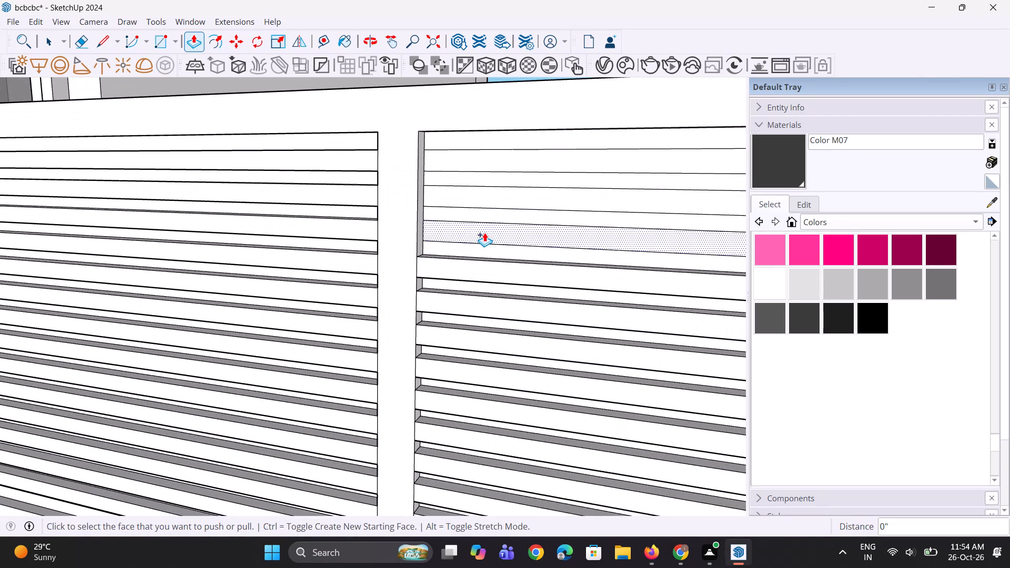
{"action": "double_click", "coordinate": [484, 232]}
{"action": "double_click", "coordinate": [483, 206]}
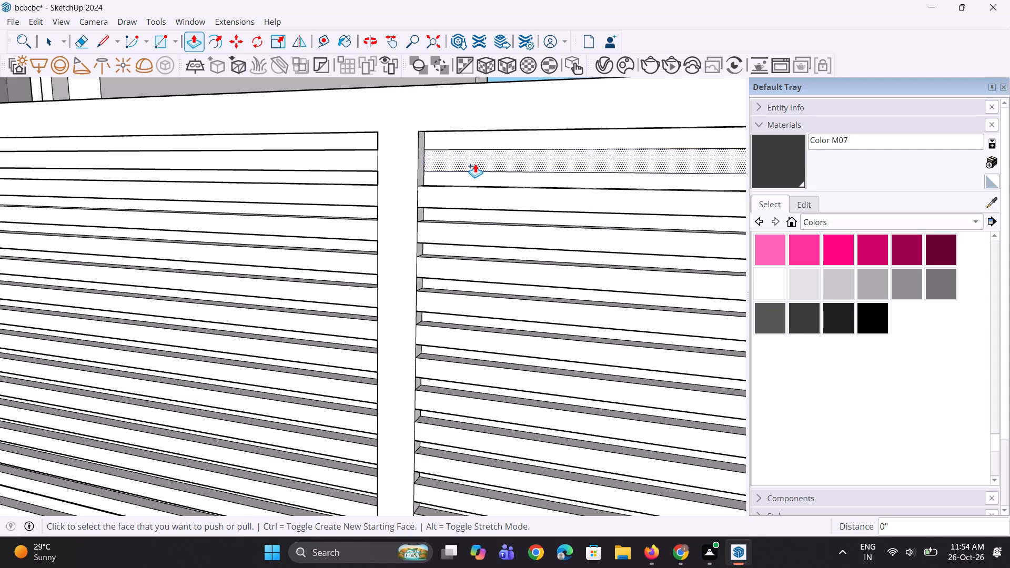
{"action": "double_click", "coordinate": [476, 164]}
Push the top recessed gap of the right gate panel back through its full depth, and repeat on the next five gaps below.
{"action": "middle_click_drag", "start_coordinate": [473, 202], "coordinate": [390, 271]}
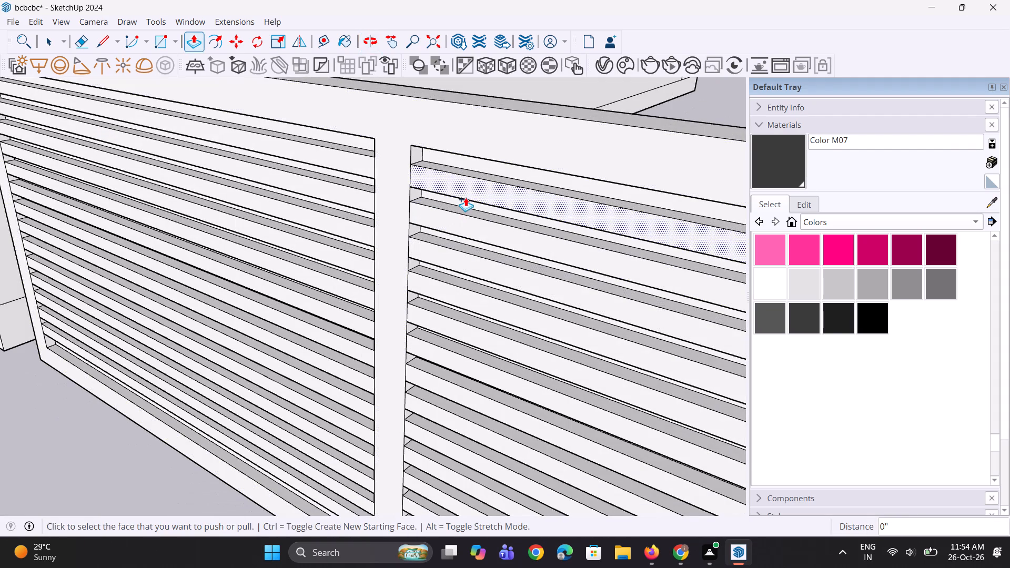
{"action": "left_click", "coordinate": [482, 170]}
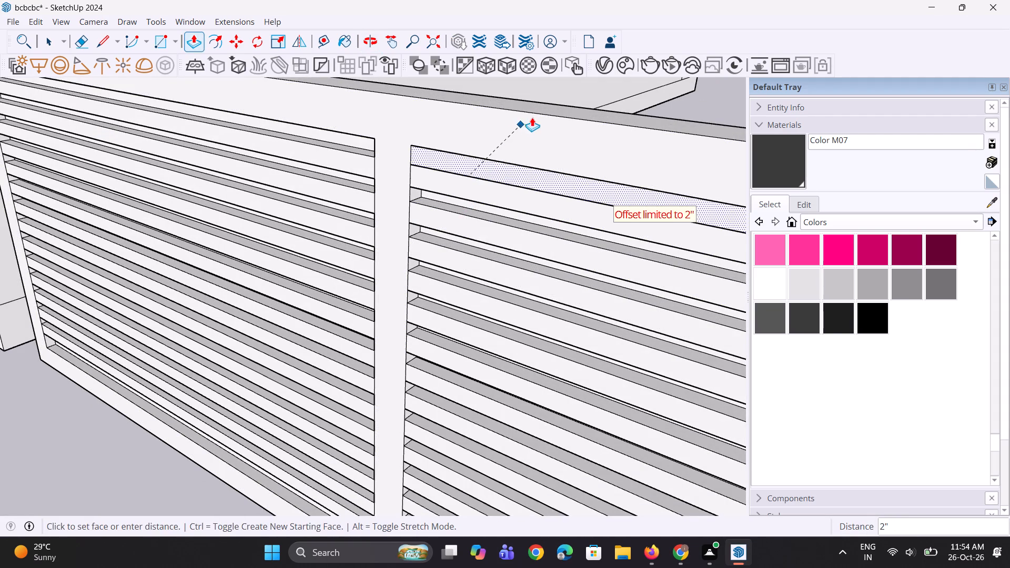
{"action": "left_click", "coordinate": [550, 105]}
{"action": "middle_click_drag", "start_coordinate": [476, 211], "coordinate": [515, 141]}
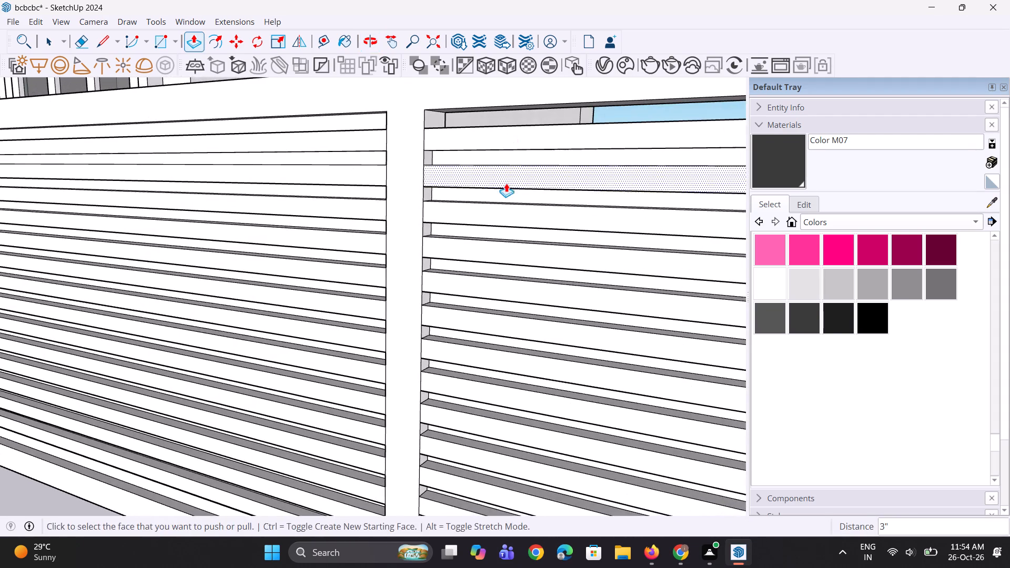
{"action": "double_click", "coordinate": [509, 159]}
{"action": "double_click", "coordinate": [493, 195]}
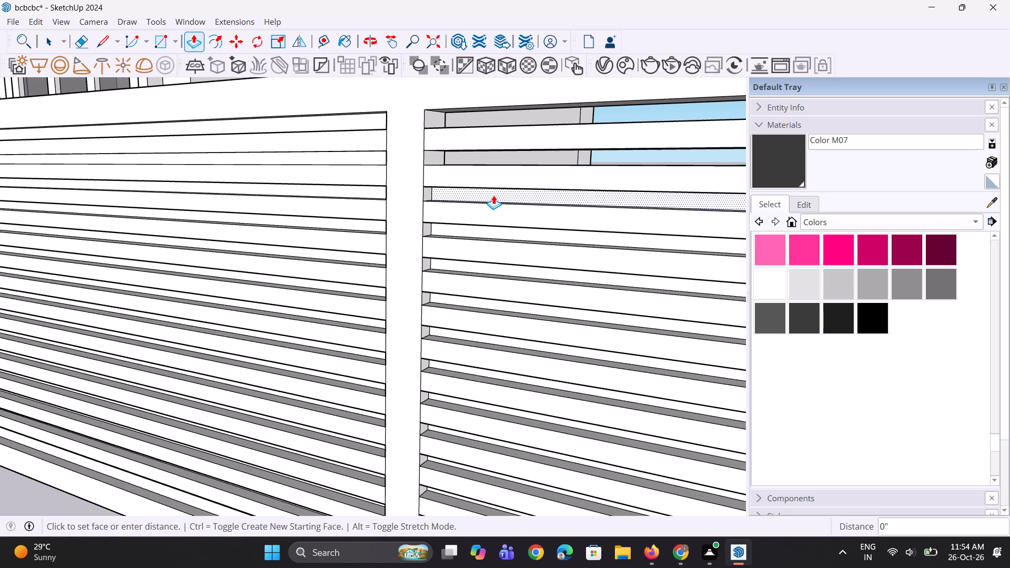
{"action": "double_click", "coordinate": [477, 228]}
{"action": "left_click", "coordinate": [463, 272]}
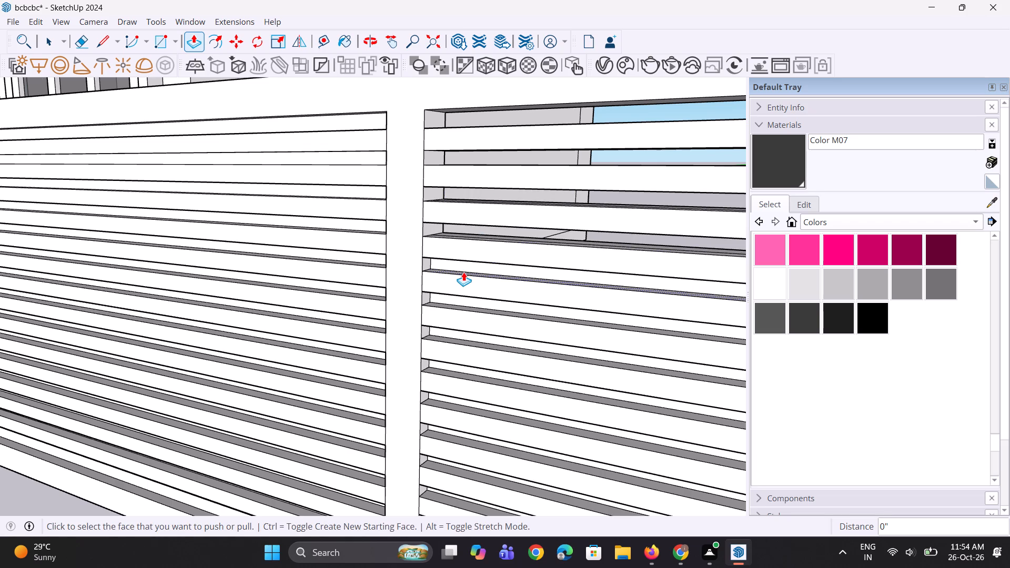
{"action": "key", "text": "Escape"}
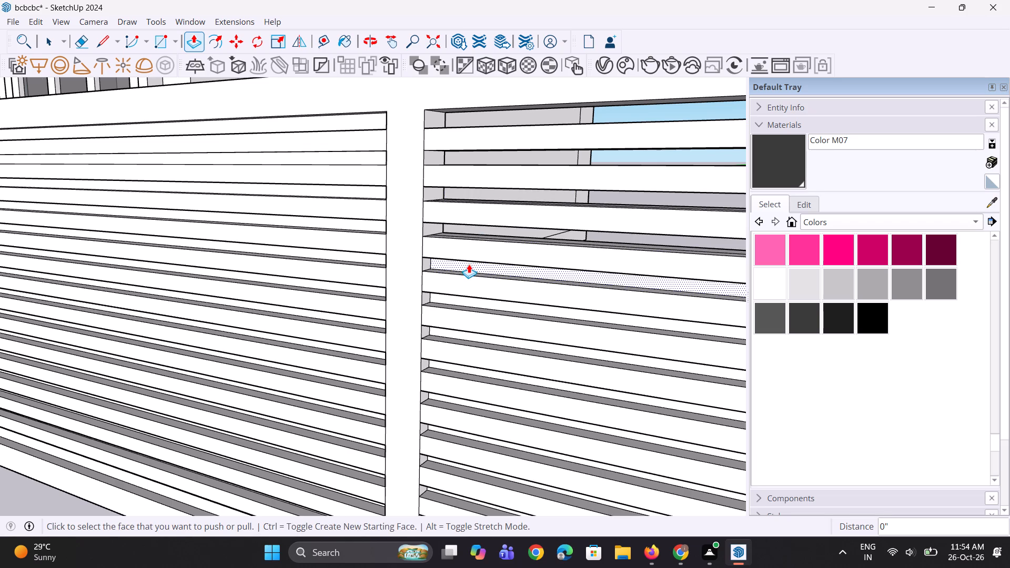
{"action": "double_click", "coordinate": [469, 264]}
{"action": "double_click", "coordinate": [473, 300]}
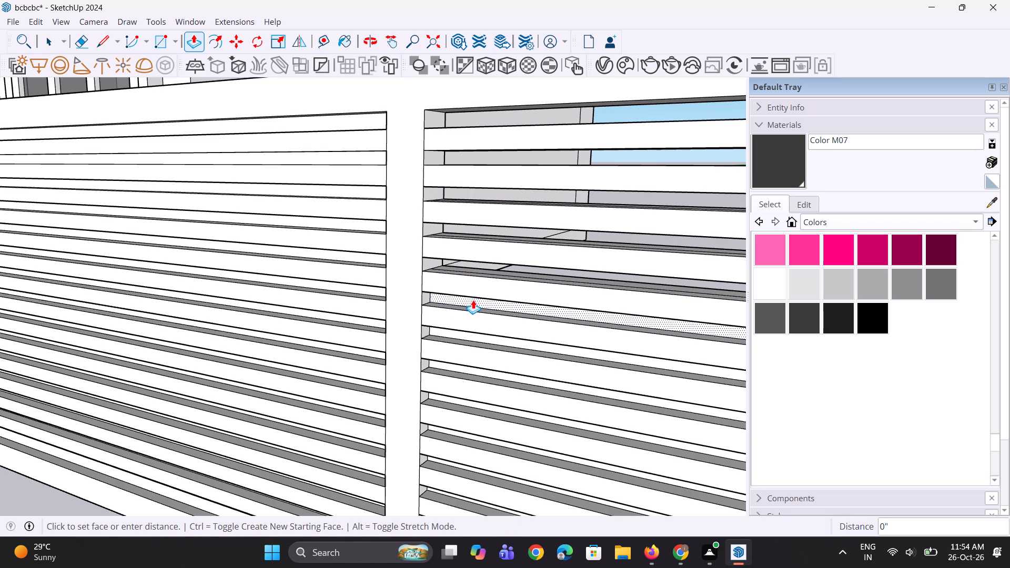
Cut the next four recessed gaps down the right gate panel through with the same Push/Pull depth.
{"action": "middle_click_drag", "start_coordinate": [390, 354], "coordinate": [476, 338]}
{"action": "scroll", "coordinate": [500, 326], "scroll_direction": "up", "scroll_amount": 1}
{"action": "double_click", "coordinate": [500, 326]}
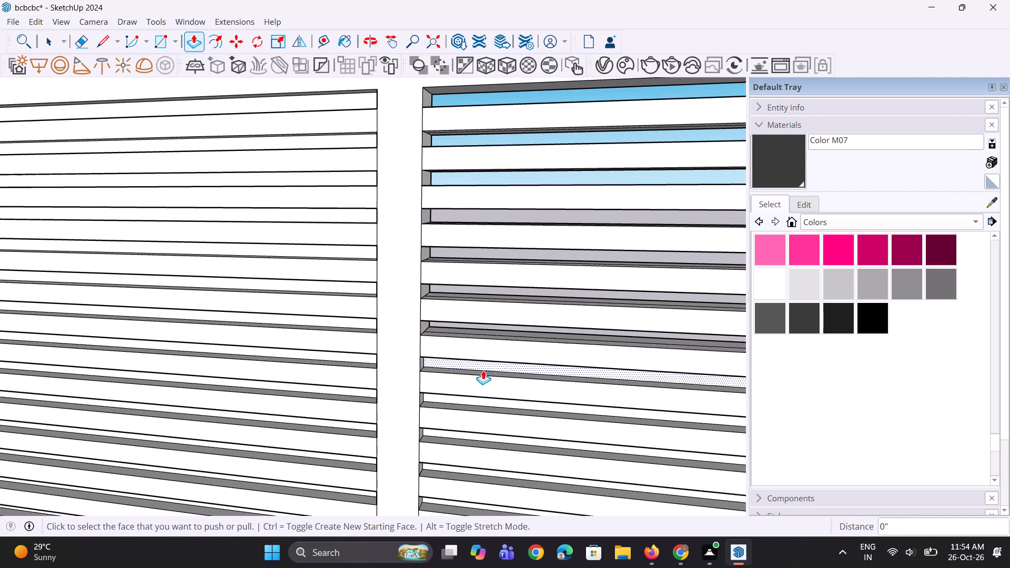
{"action": "double_click", "coordinate": [483, 371]}
{"action": "middle_click_drag", "start_coordinate": [463, 394], "coordinate": [548, 287]}
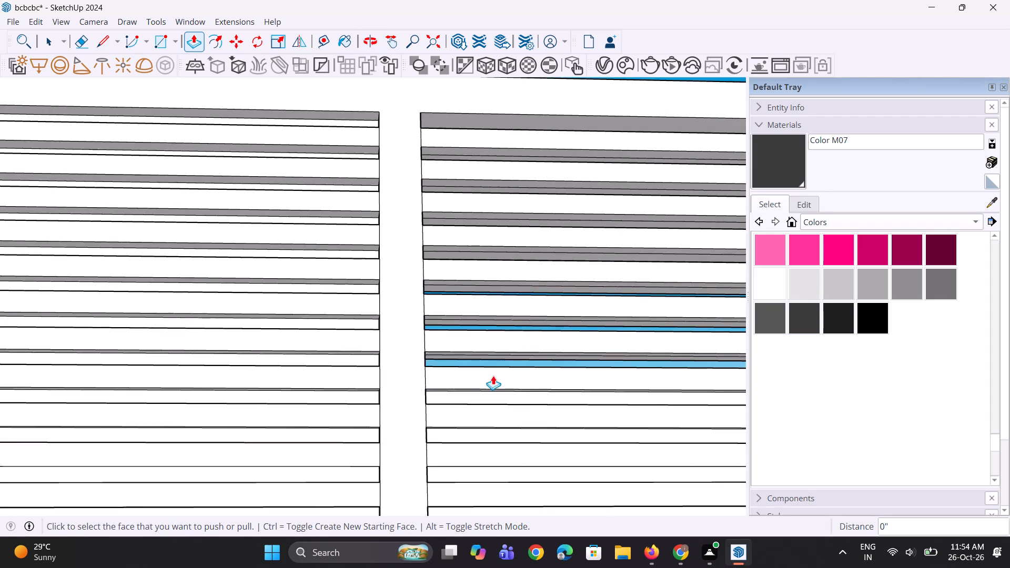
{"action": "scroll", "coordinate": [491, 384], "scroll_direction": "up", "scroll_amount": 2}
{"action": "double_click", "coordinate": [483, 405]}
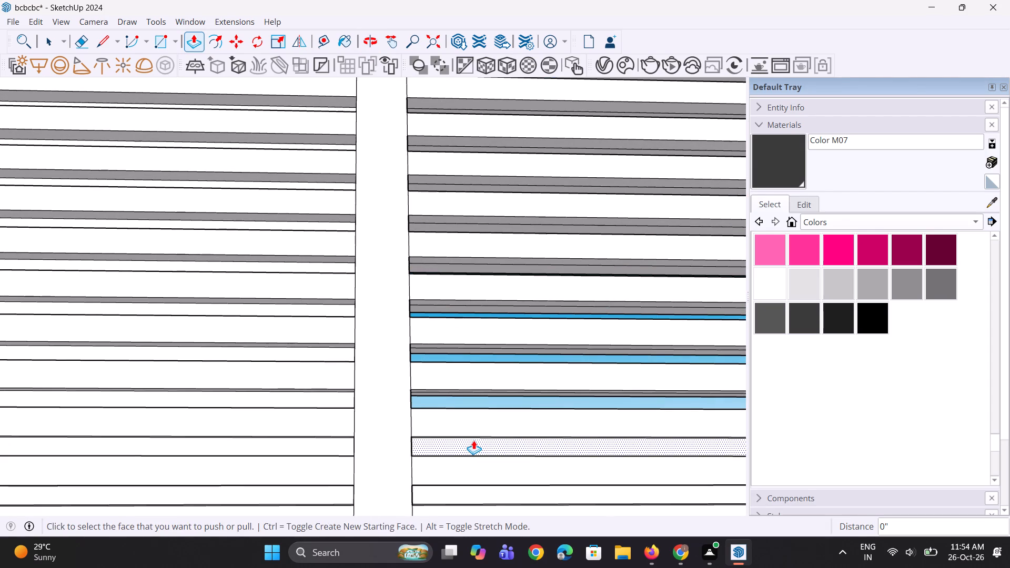
{"action": "double_click", "coordinate": [473, 440]}
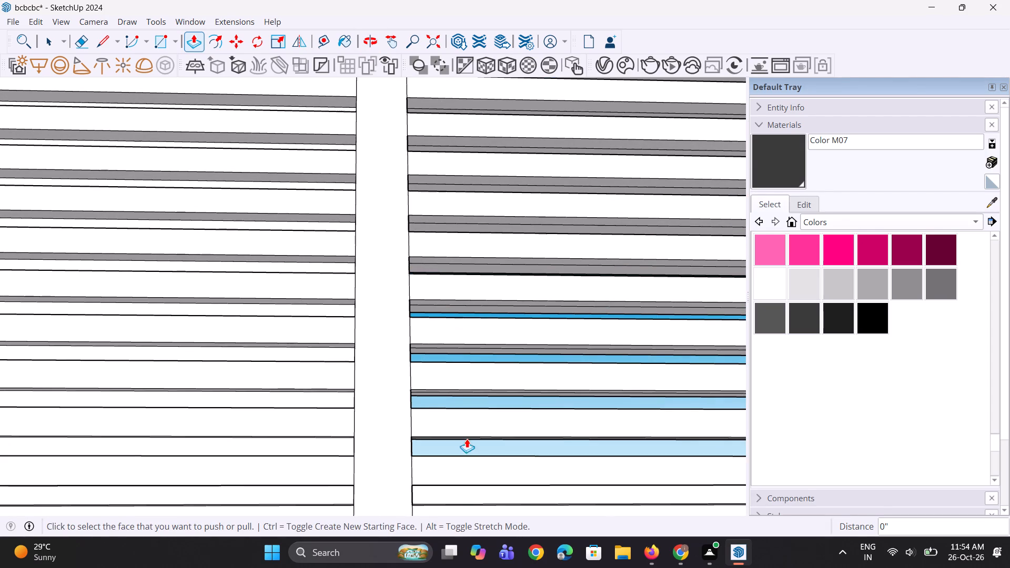
Cut through the next three recessed gaps toward the bottom of the right gate panel.
{"action": "scroll", "coordinate": [459, 418], "scroll_direction": "down", "scroll_amount": 4}
{"action": "middle_click_drag", "start_coordinate": [456, 433], "coordinate": [399, 462]}
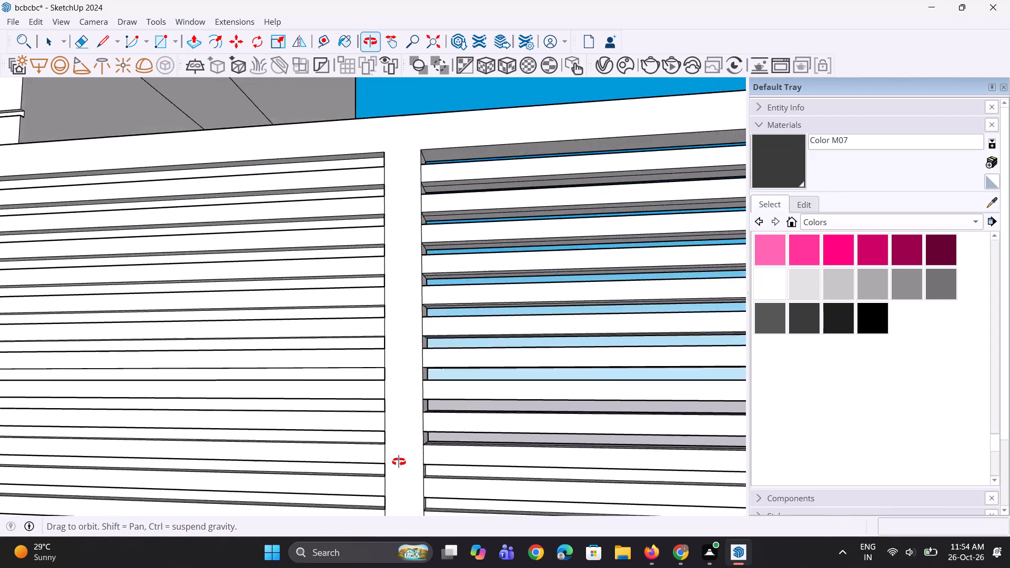
{"action": "middle_click_drag", "start_coordinate": [399, 462], "coordinate": [401, 461]}
{"action": "double_click", "coordinate": [471, 468]}
{"action": "scroll", "coordinate": [456, 338], "scroll_direction": "down", "scroll_amount": 3}
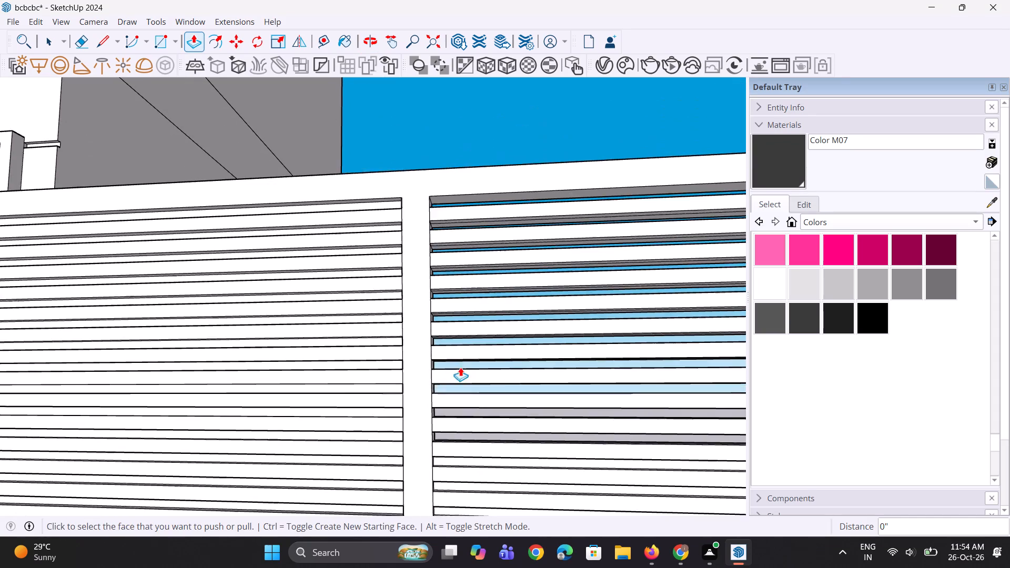
{"action": "scroll", "coordinate": [468, 464], "scroll_direction": "up", "scroll_amount": 3}
{"action": "double_click", "coordinate": [469, 464]}
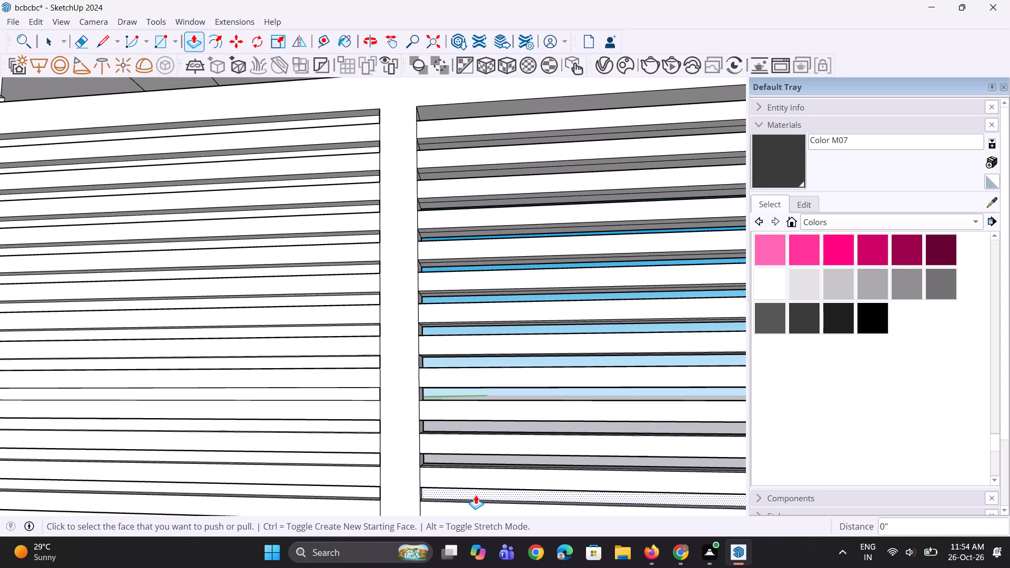
{"action": "double_click", "coordinate": [476, 495]}
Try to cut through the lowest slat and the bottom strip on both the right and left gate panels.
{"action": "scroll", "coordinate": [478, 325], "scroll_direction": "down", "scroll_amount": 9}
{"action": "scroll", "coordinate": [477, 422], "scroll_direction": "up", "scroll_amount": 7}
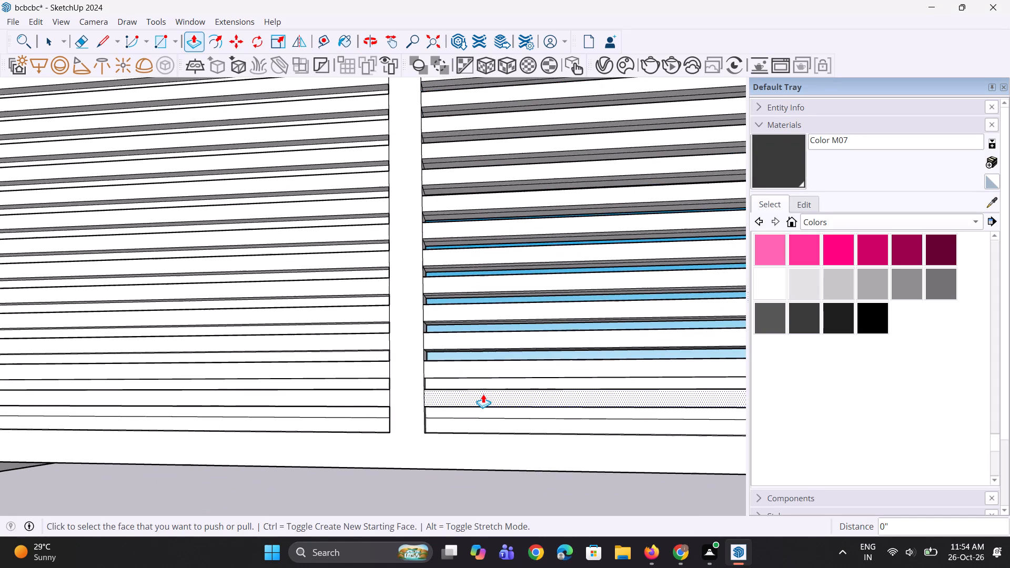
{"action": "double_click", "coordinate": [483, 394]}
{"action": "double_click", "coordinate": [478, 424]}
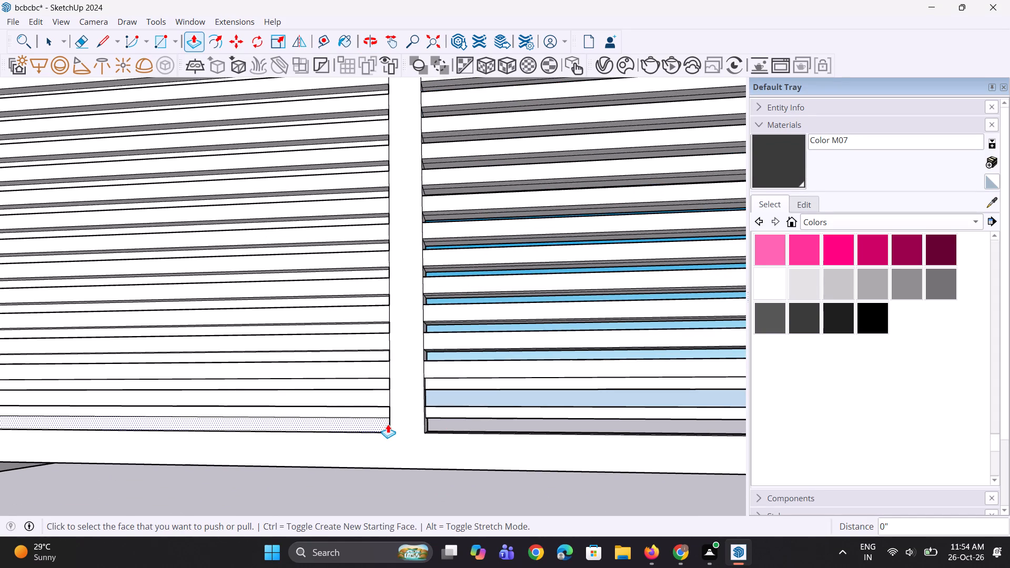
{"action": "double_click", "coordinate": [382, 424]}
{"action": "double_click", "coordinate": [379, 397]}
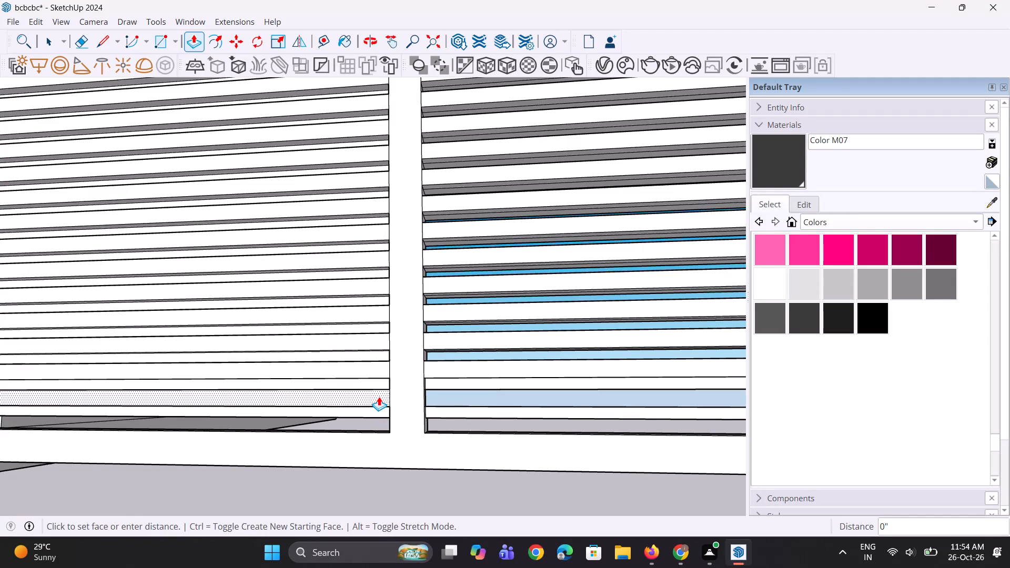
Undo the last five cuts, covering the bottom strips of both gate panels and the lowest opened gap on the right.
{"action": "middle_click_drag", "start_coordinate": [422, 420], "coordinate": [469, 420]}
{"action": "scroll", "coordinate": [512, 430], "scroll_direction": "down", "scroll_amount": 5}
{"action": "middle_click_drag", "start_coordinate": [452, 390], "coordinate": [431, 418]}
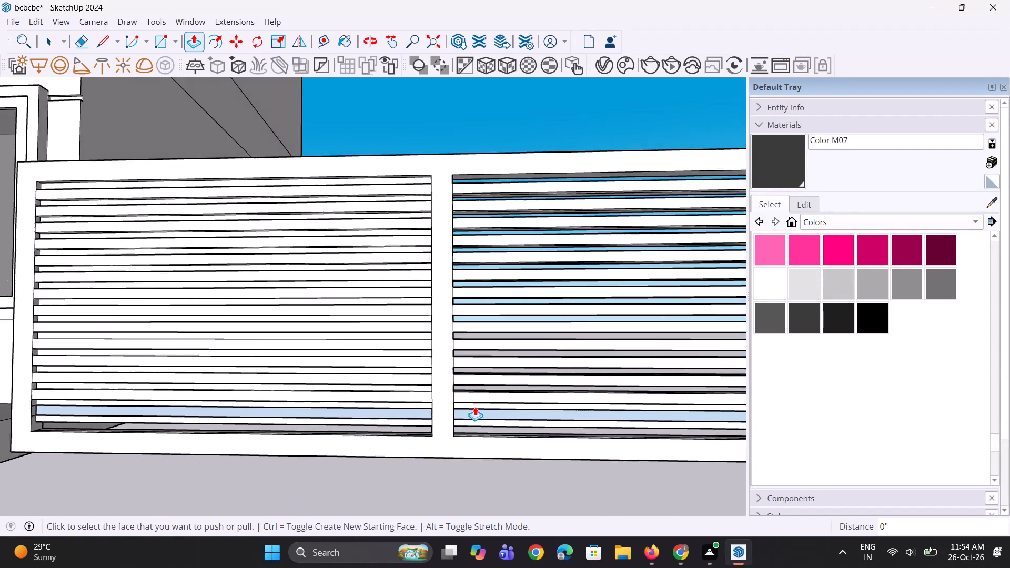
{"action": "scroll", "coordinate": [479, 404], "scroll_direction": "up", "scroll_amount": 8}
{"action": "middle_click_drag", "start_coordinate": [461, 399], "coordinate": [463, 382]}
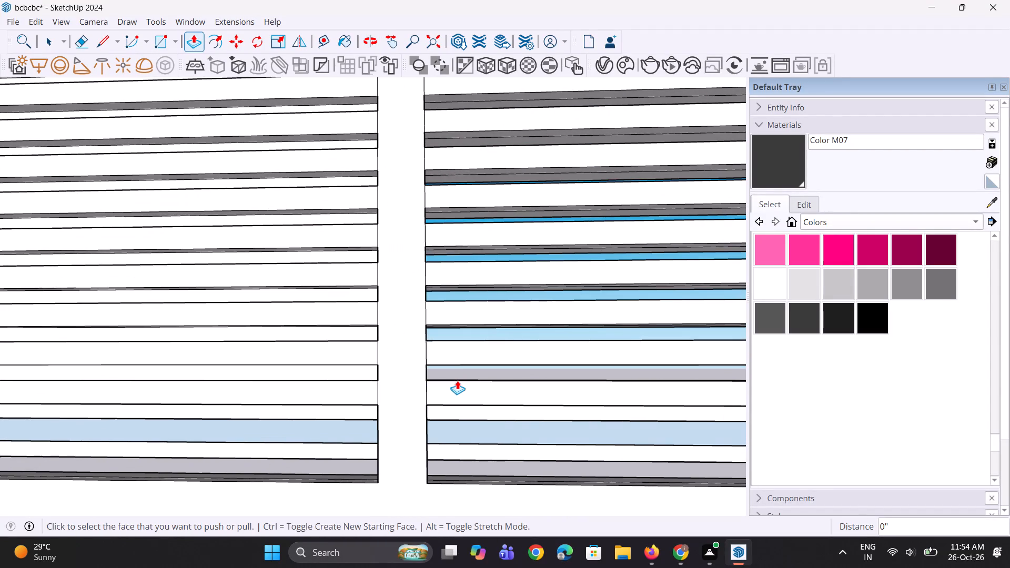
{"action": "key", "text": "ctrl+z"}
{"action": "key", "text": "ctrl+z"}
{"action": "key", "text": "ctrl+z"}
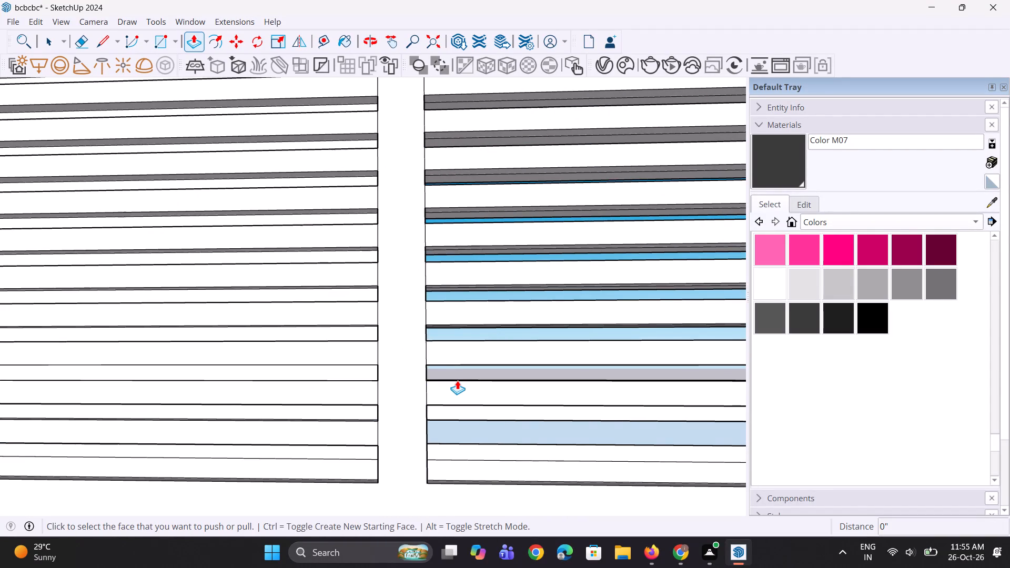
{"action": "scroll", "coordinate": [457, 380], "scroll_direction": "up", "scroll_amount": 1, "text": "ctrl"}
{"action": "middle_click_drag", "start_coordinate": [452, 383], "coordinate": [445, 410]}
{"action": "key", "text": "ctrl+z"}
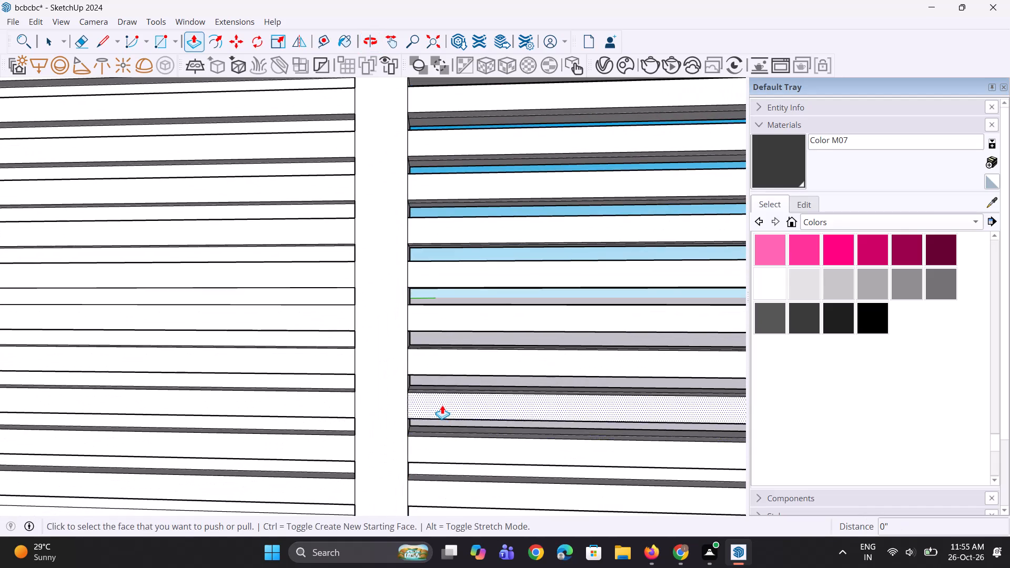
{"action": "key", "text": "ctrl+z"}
Cut through the last three recessed gaps between the slats at the bottom of the right gate panel.
{"action": "middle_click_drag", "start_coordinate": [449, 417], "coordinate": [454, 389]}
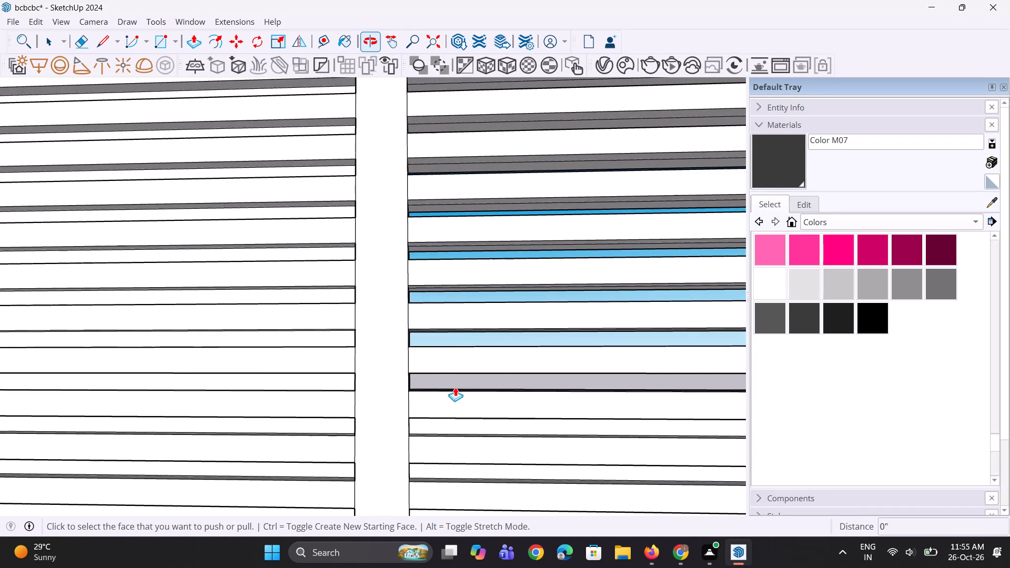
{"action": "scroll", "coordinate": [455, 383], "scroll_direction": "down", "scroll_amount": 2}
{"action": "scroll", "coordinate": [457, 400], "scroll_direction": "up", "scroll_amount": 4}
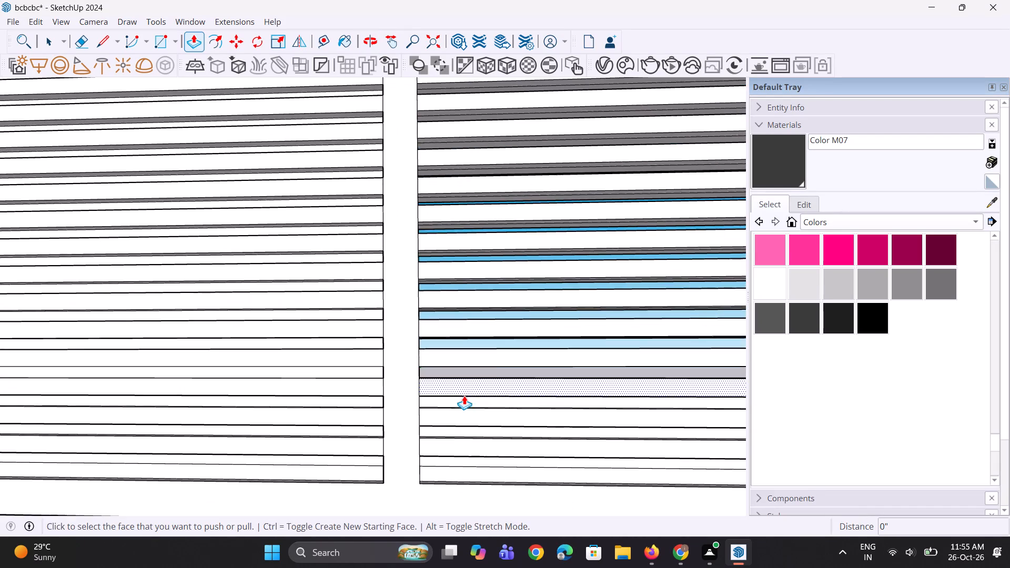
{"action": "scroll", "coordinate": [464, 395], "scroll_direction": "up", "scroll_amount": 2}
{"action": "middle_click_drag", "start_coordinate": [463, 395], "coordinate": [444, 395]}
{"action": "scroll", "coordinate": [468, 417], "scroll_direction": "up", "scroll_amount": 1}
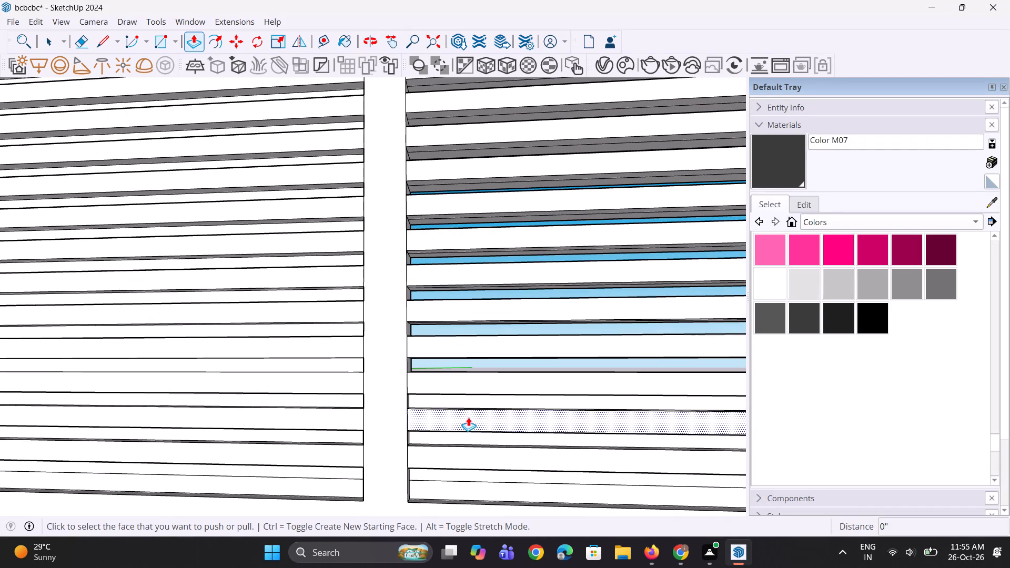
{"action": "middle_click_drag", "start_coordinate": [464, 447], "coordinate": [441, 483]}
{"action": "scroll", "coordinate": [439, 410], "scroll_direction": "up", "scroll_amount": 3}
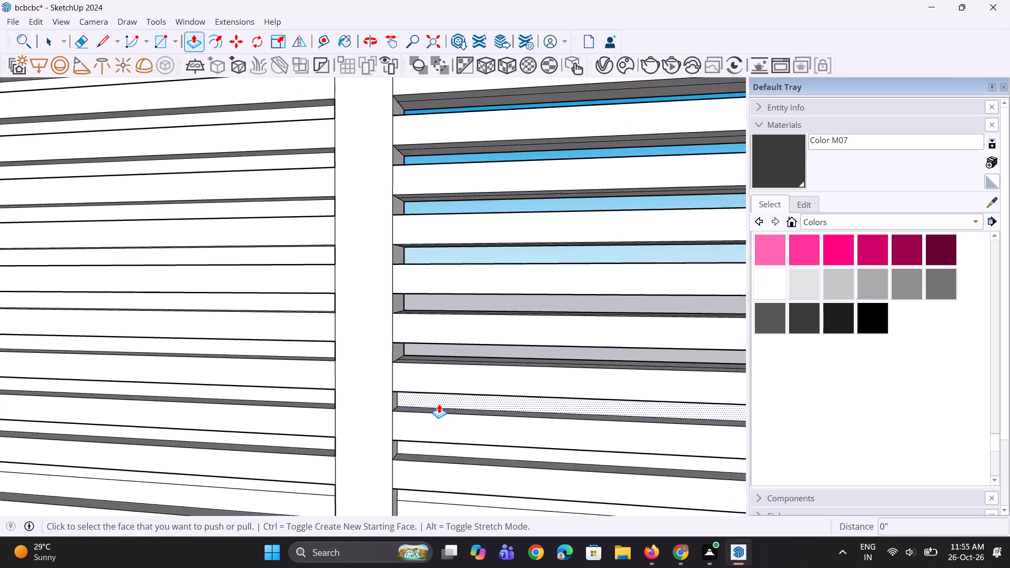
{"action": "scroll", "coordinate": [439, 404], "scroll_direction": "up", "scroll_amount": 2}
{"action": "double_click", "coordinate": [439, 400]}
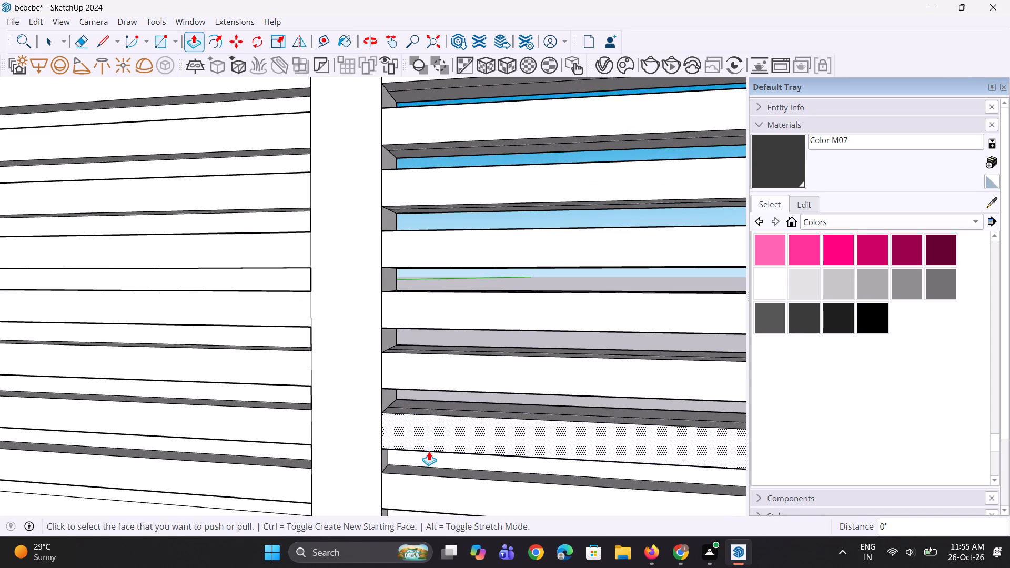
{"action": "double_click", "coordinate": [429, 454]}
{"action": "scroll", "coordinate": [418, 316], "scroll_direction": "down", "scroll_amount": 5}
{"action": "scroll", "coordinate": [429, 419], "scroll_direction": "up", "scroll_amount": 1}
{"action": "middle_click_drag", "start_coordinate": [429, 419], "coordinate": [447, 377]}
{"action": "double_click", "coordinate": [450, 441]}
{"action": "scroll", "coordinate": [360, 459], "scroll_direction": "up", "scroll_amount": 2}
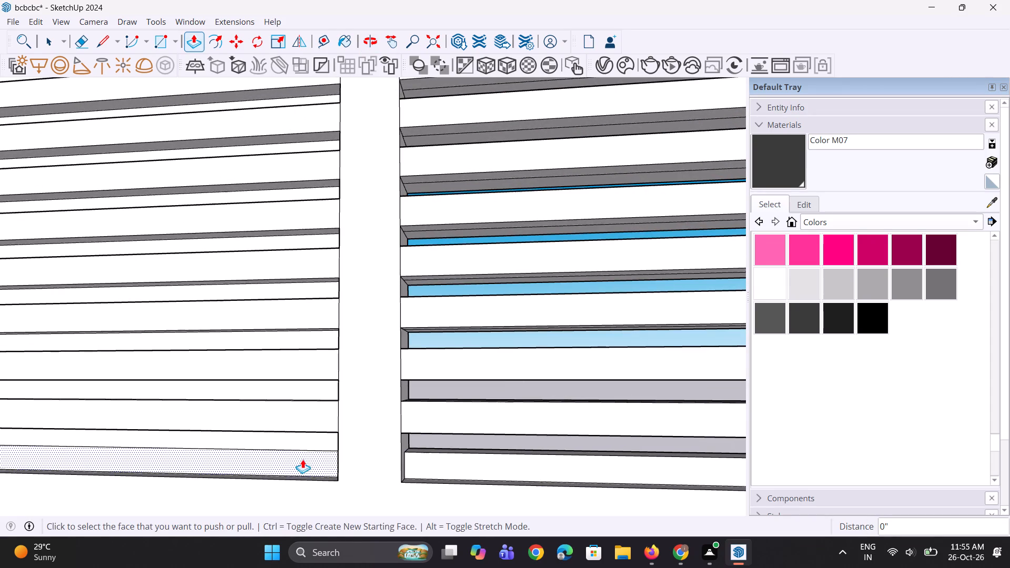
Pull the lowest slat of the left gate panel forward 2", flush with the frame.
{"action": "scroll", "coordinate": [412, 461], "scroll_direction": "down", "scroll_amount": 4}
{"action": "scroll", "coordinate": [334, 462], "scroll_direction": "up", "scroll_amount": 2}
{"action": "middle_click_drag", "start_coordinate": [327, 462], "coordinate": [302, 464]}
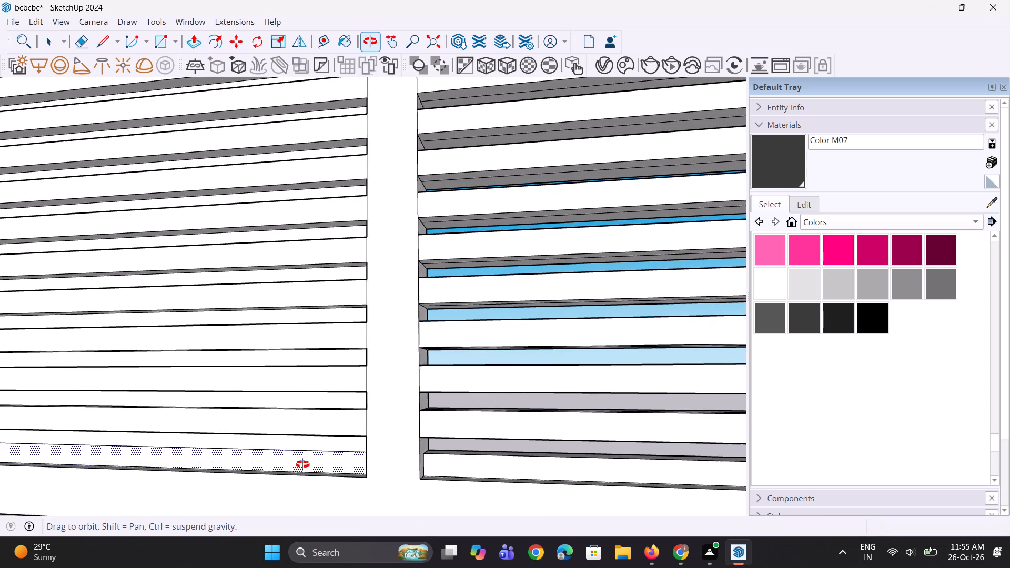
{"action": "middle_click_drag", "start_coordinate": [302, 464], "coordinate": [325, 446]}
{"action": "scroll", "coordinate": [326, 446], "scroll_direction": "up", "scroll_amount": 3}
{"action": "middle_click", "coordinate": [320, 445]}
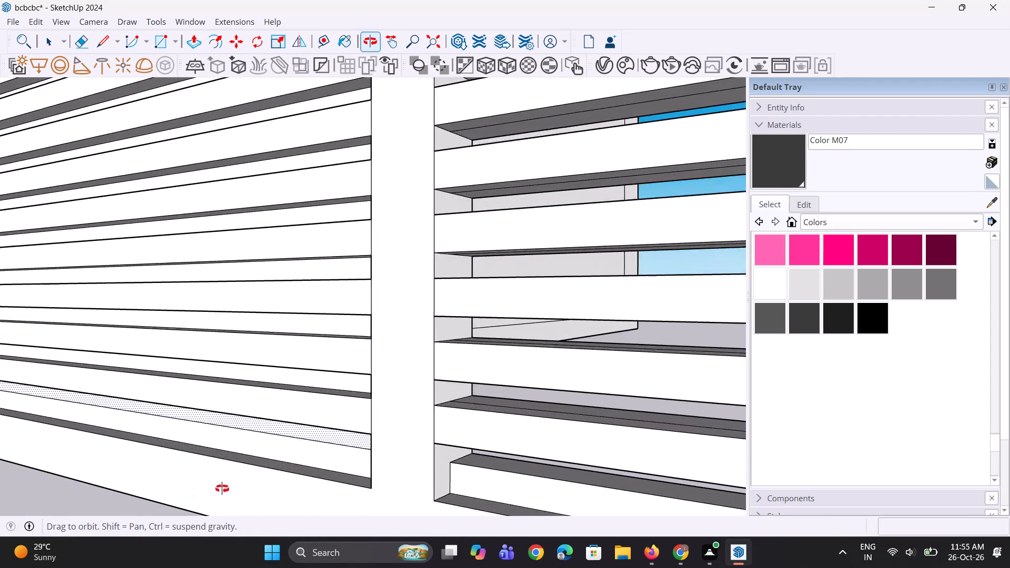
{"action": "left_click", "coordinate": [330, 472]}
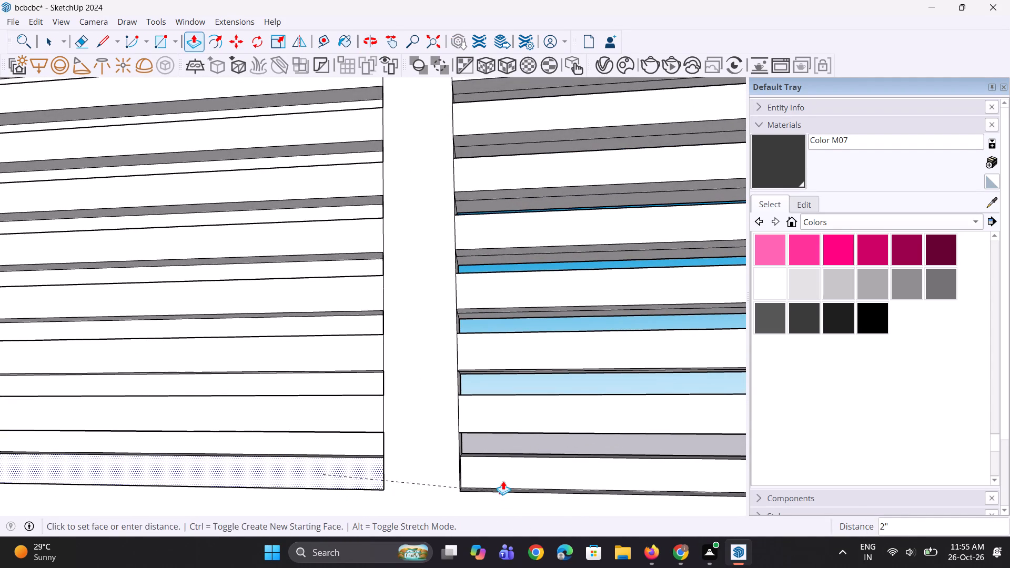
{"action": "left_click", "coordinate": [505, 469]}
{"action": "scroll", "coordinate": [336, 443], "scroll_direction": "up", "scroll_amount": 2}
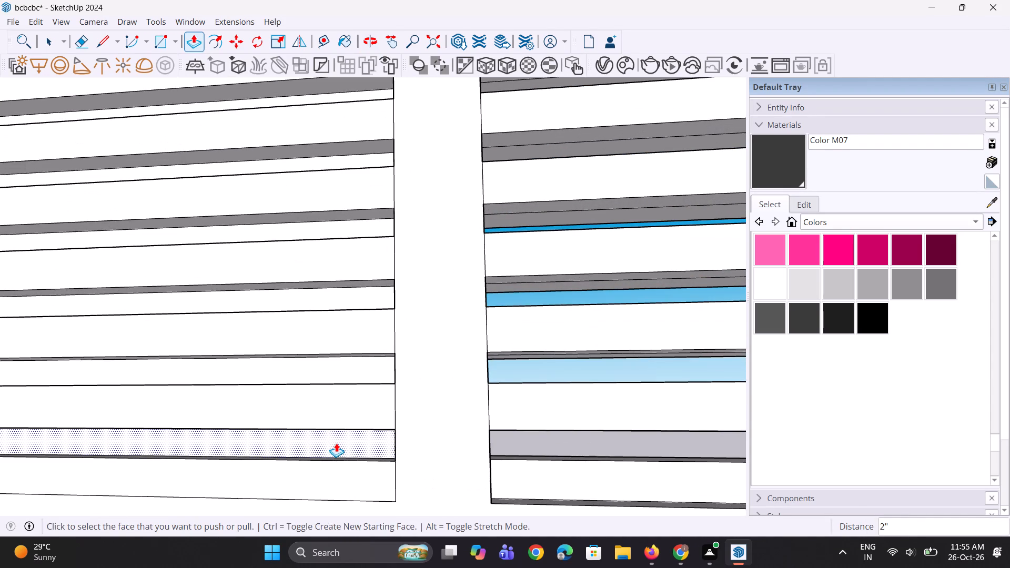
Cut through the lowest three recessed gaps of the left gate panel by pushing them 3" to the back.
{"action": "scroll", "coordinate": [336, 443], "scroll_direction": "down", "scroll_amount": 11}
{"action": "middle_click_drag", "start_coordinate": [337, 446], "coordinate": [353, 474]}
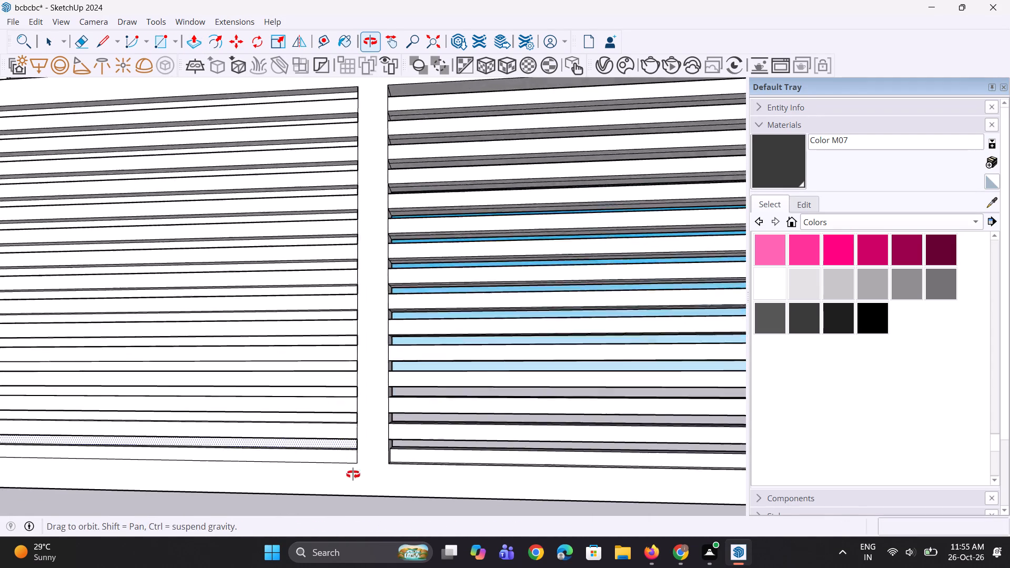
{"action": "middle_click_drag", "start_coordinate": [353, 474], "coordinate": [362, 485]}
{"action": "scroll", "coordinate": [368, 481], "scroll_direction": "down", "scroll_amount": 5}
{"action": "left_click", "coordinate": [355, 455]}
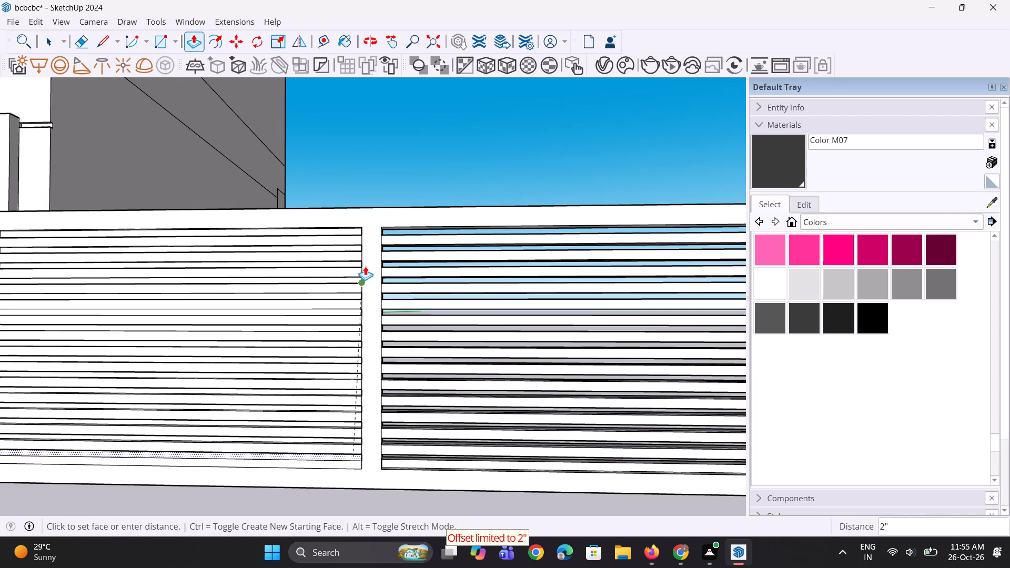
{"action": "middle_click_drag", "start_coordinate": [352, 253], "coordinate": [352, 422]}
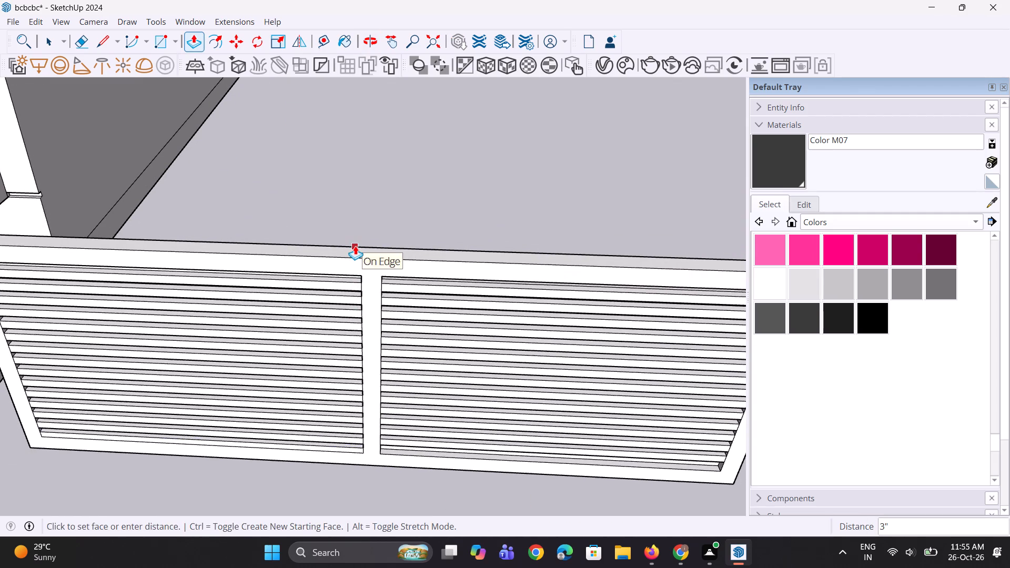
{"action": "left_click", "coordinate": [355, 246]}
{"action": "middle_click_drag", "start_coordinate": [349, 451], "coordinate": [378, 273]}
{"action": "scroll", "coordinate": [336, 452], "scroll_direction": "up", "scroll_amount": 6}
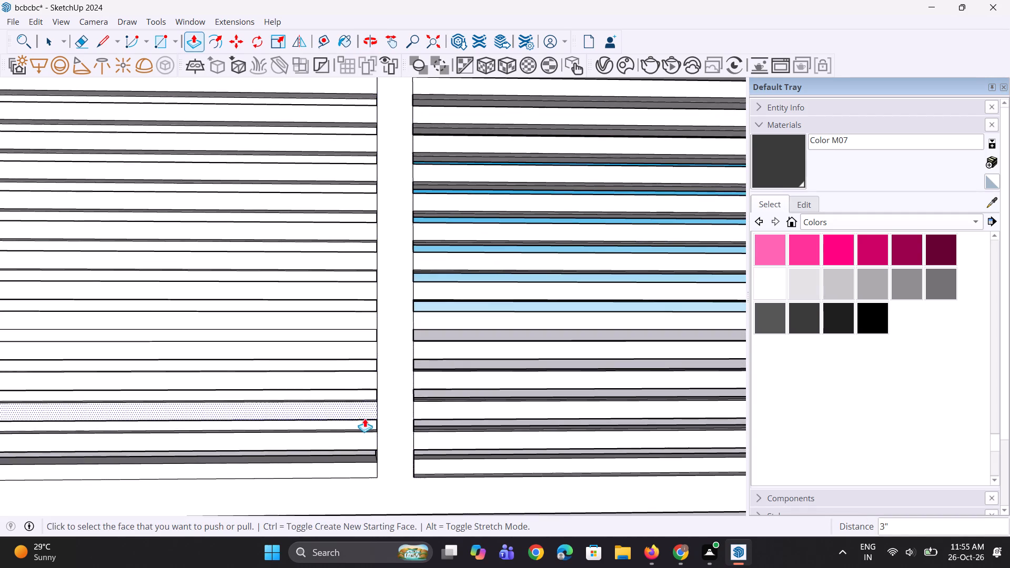
{"action": "double_click", "coordinate": [351, 426]}
{"action": "double_click", "coordinate": [361, 395]}
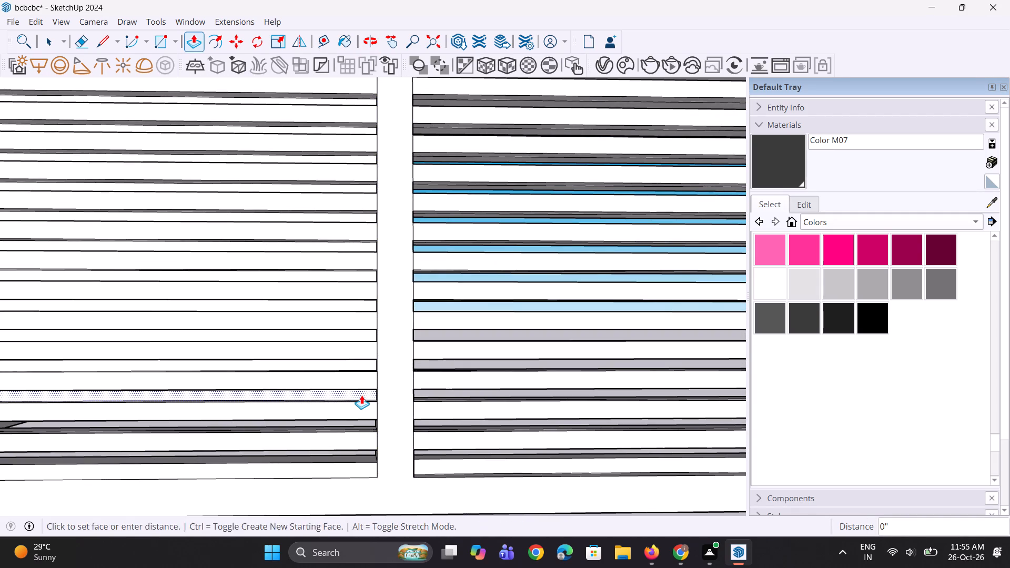
Push the lowest slat of the left gate panel back 2", in line with the right panel's lowest slat.
{"action": "scroll", "coordinate": [359, 385], "scroll_direction": "up", "scroll_amount": 5}
{"action": "scroll", "coordinate": [361, 383], "scroll_direction": "down", "scroll_amount": 9}
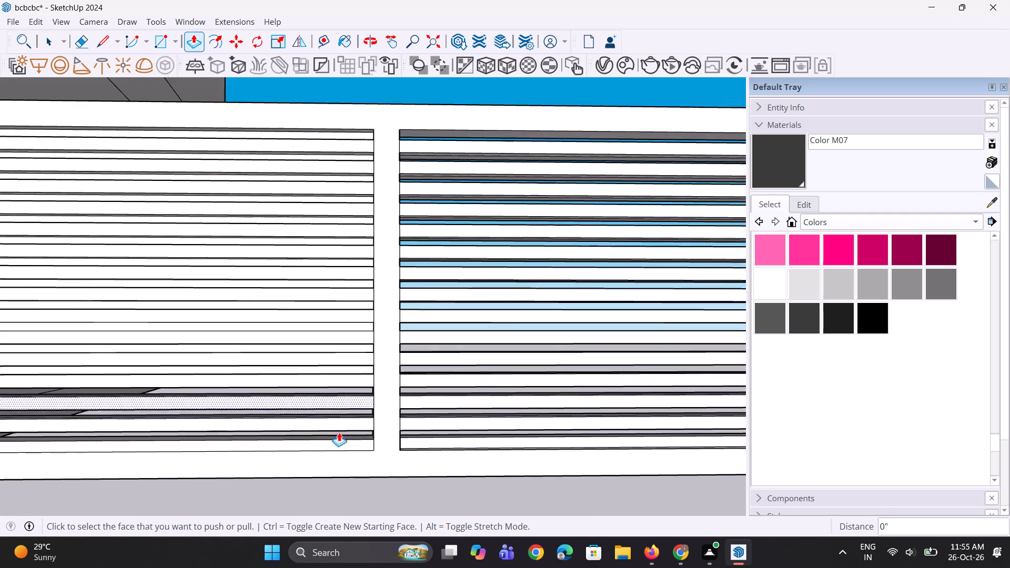
{"action": "middle_click_drag", "start_coordinate": [338, 433], "coordinate": [301, 410]}
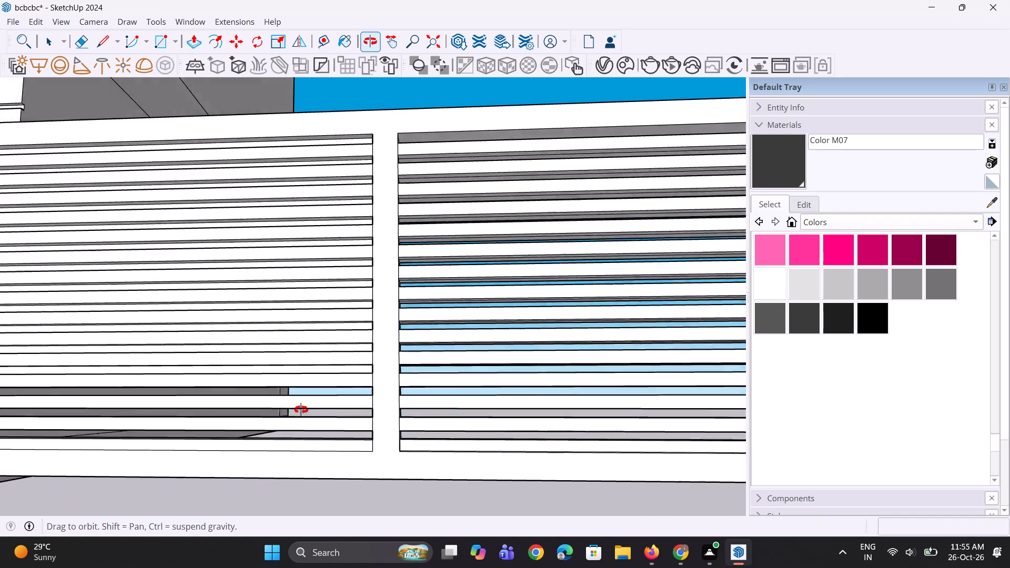
{"action": "middle_click_drag", "start_coordinate": [301, 410], "coordinate": [310, 407]}
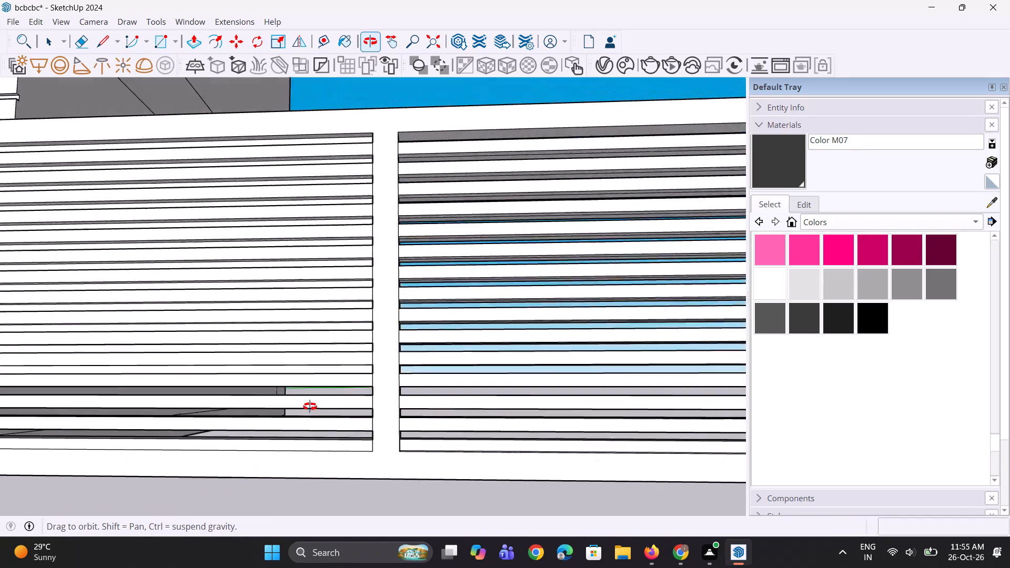
{"action": "middle_click_drag", "start_coordinate": [310, 407], "coordinate": [386, 371]}
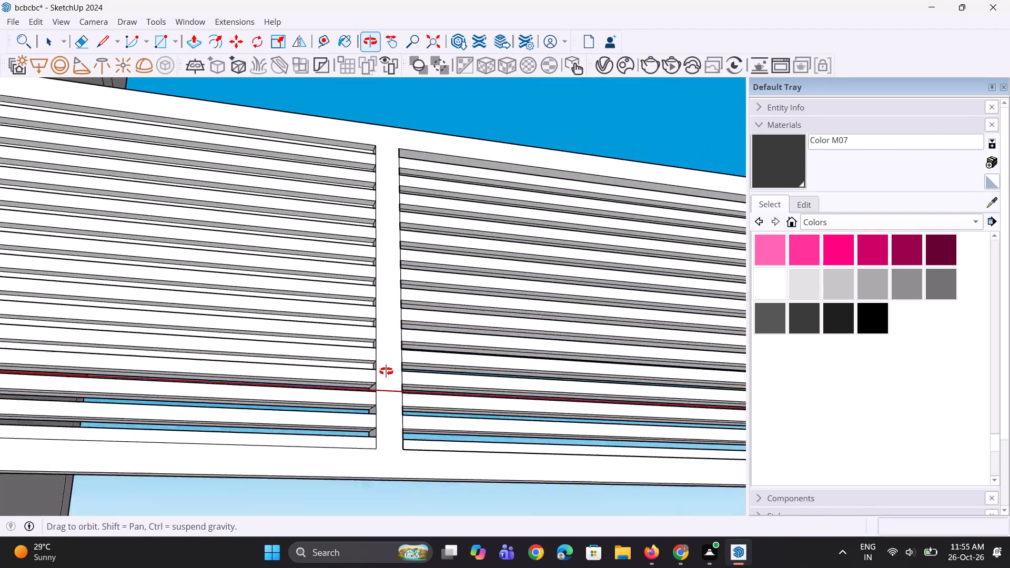
{"action": "middle_click_drag", "start_coordinate": [386, 371], "coordinate": [308, 440]}
{"action": "scroll", "coordinate": [335, 463], "scroll_direction": "up", "scroll_amount": 6}
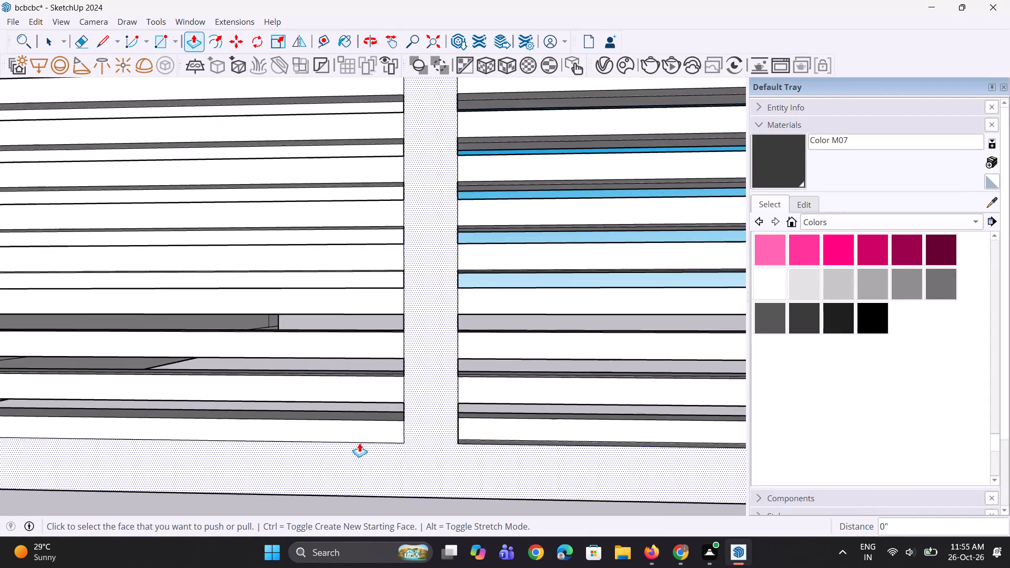
{"action": "scroll", "coordinate": [359, 443], "scroll_direction": "up", "scroll_amount": 3}
{"action": "middle_click_drag", "start_coordinate": [369, 438], "coordinate": [287, 502]}
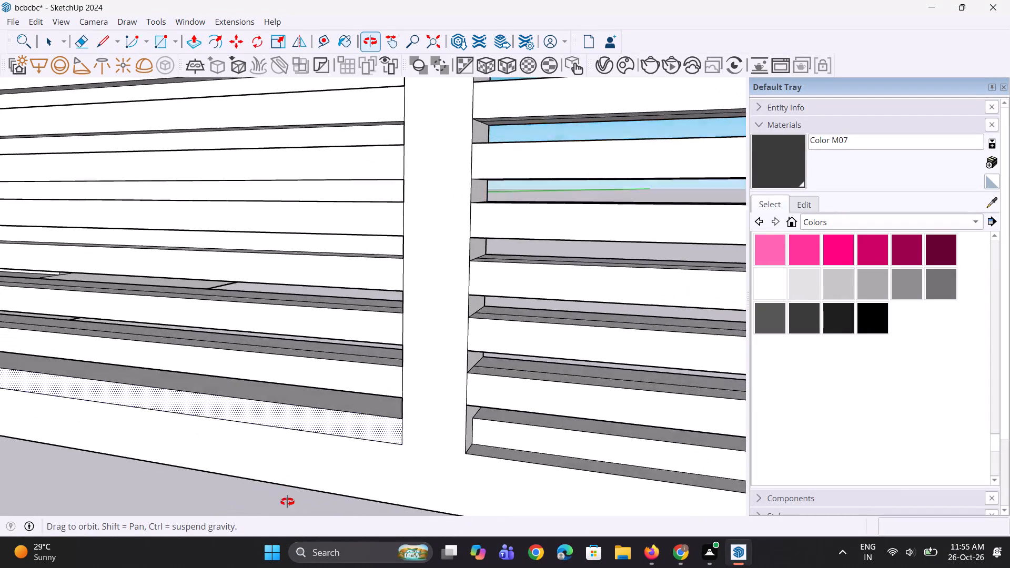
{"action": "middle_click_drag", "start_coordinate": [287, 502], "coordinate": [292, 529]}
{"action": "scroll", "coordinate": [342, 429], "scroll_direction": "up", "scroll_amount": 3}
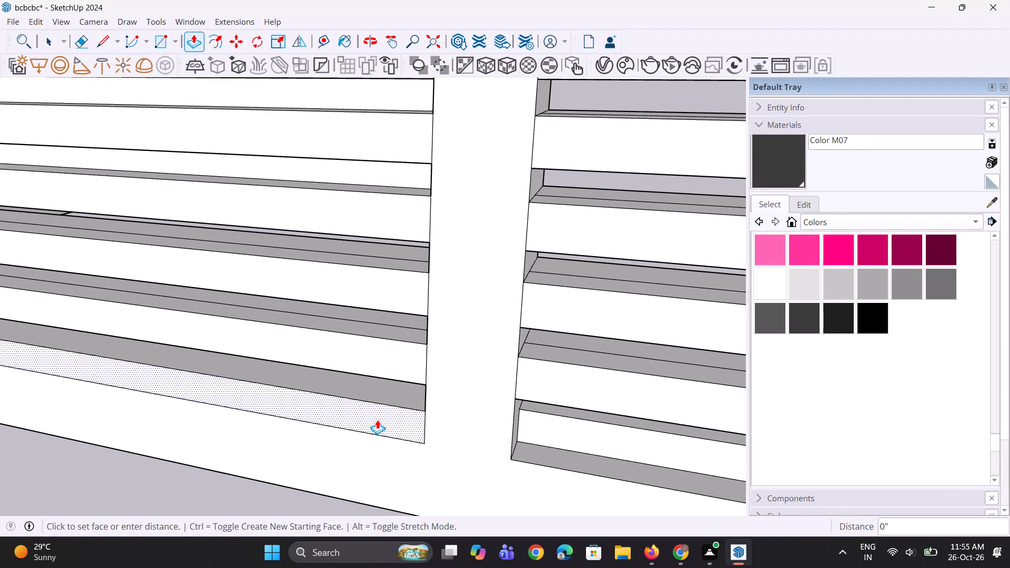
{"action": "left_click", "coordinate": [377, 420]}
{"action": "left_click", "coordinate": [543, 430]}
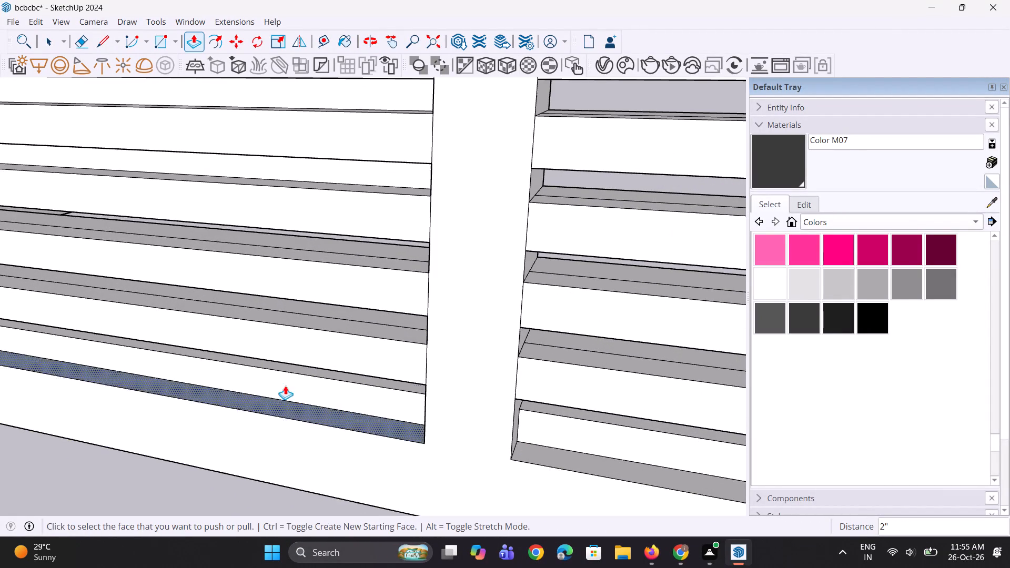
Cut 3" through the next seven recessed gaps of the left gate panel, working upward from the three open ones.
{"action": "scroll", "coordinate": [316, 468], "scroll_direction": "down", "scroll_amount": 5}
{"action": "middle_click_drag", "start_coordinate": [324, 421], "coordinate": [435, 316]}
{"action": "scroll", "coordinate": [423, 464], "scroll_direction": "down", "scroll_amount": 5}
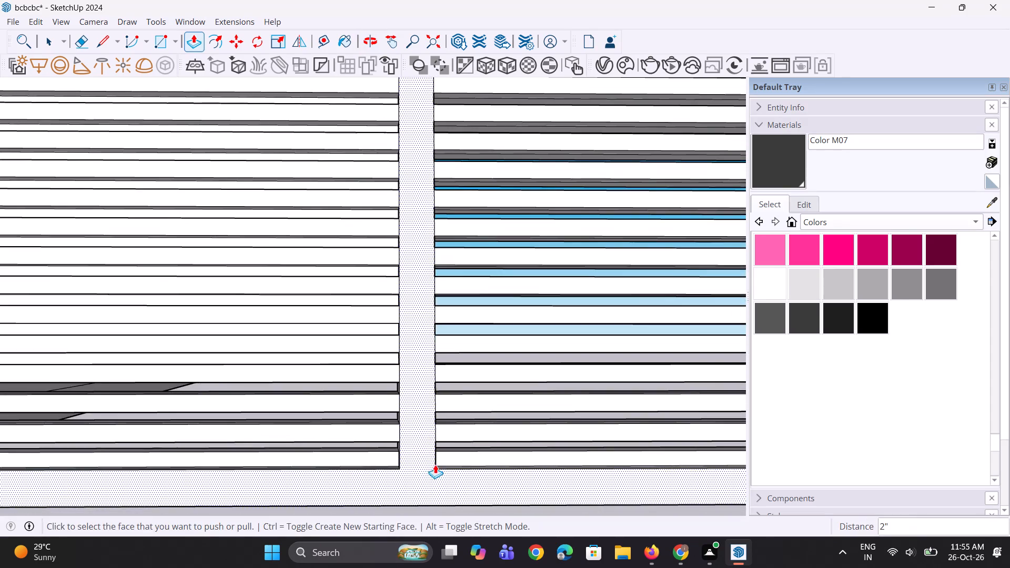
{"action": "middle_click_drag", "start_coordinate": [367, 483], "coordinate": [369, 527]}
{"action": "scroll", "coordinate": [365, 372], "scroll_direction": "up", "scroll_amount": 2}
{"action": "left_click", "coordinate": [371, 356]}
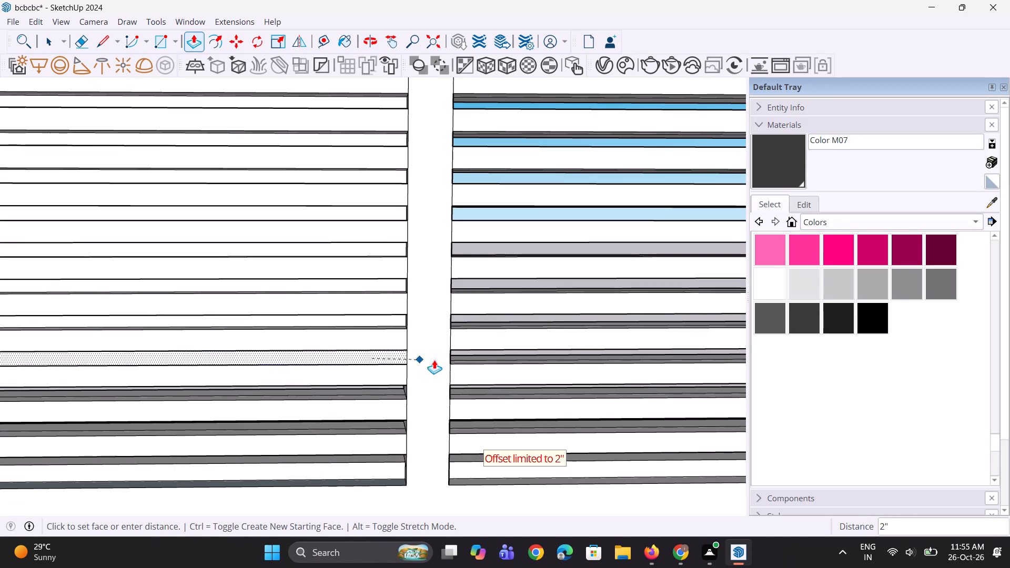
{"action": "left_click", "coordinate": [474, 356]}
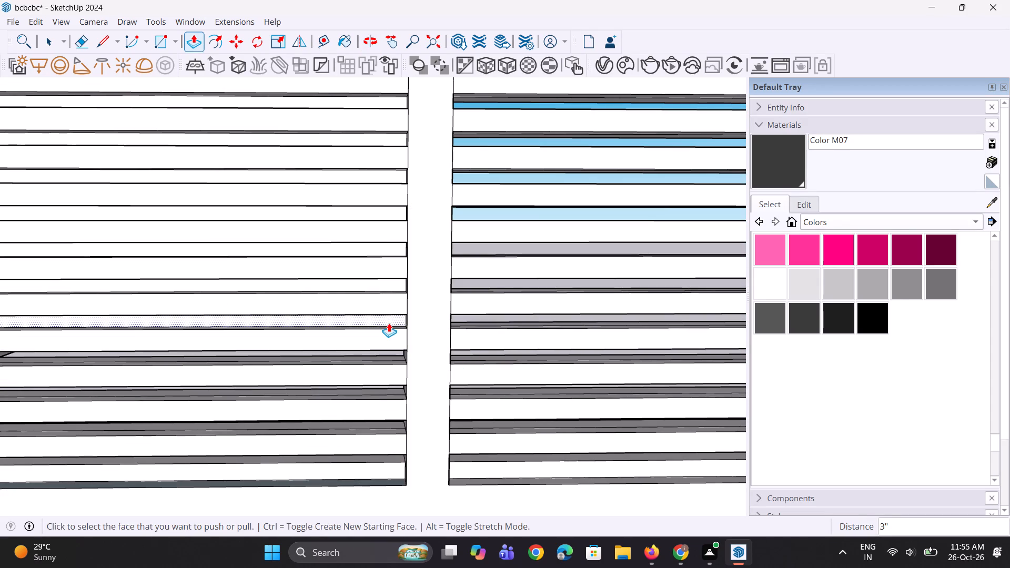
{"action": "double_click", "coordinate": [389, 323]}
{"action": "left_click", "coordinate": [394, 287]}
{"action": "left_click", "coordinate": [394, 287]}
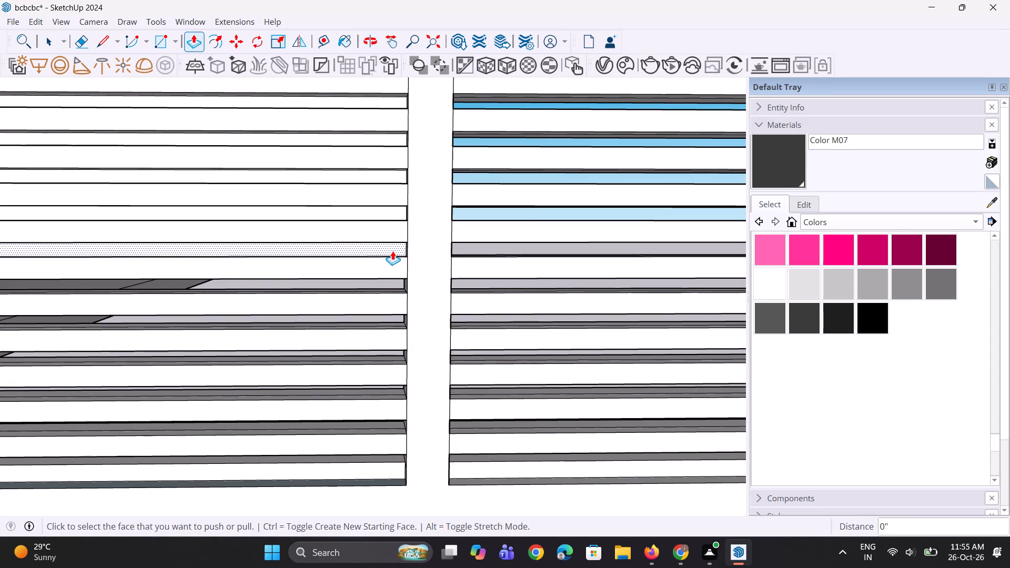
{"action": "double_click", "coordinate": [392, 251]}
{"action": "double_click", "coordinate": [390, 214]}
{"action": "double_click", "coordinate": [393, 177]}
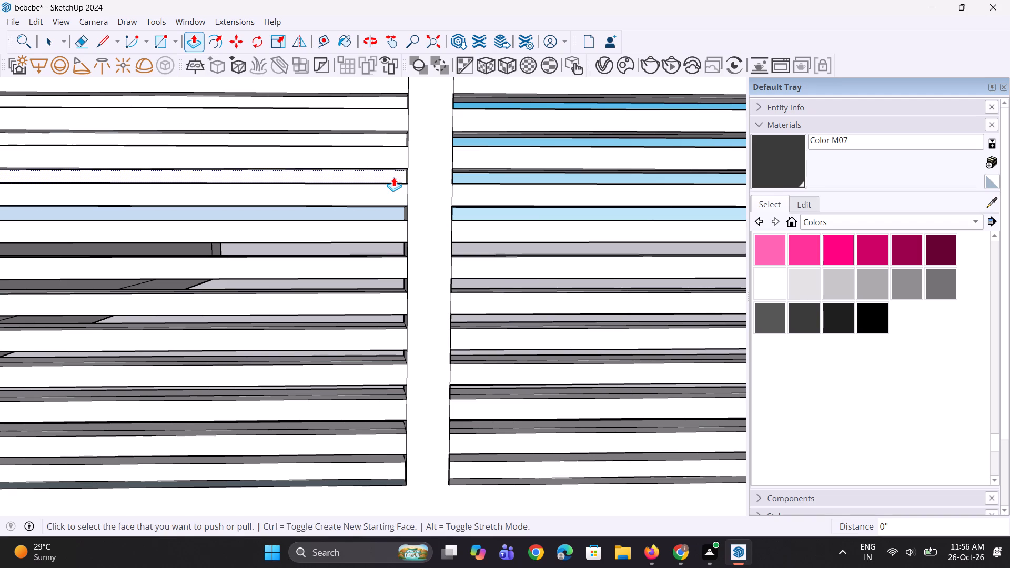
{"action": "double_click", "coordinate": [393, 140]}
Cut through the remaining five recessed gaps up to the top of the left gate panel.
{"action": "scroll", "coordinate": [420, 369], "scroll_direction": "down", "scroll_amount": 9}
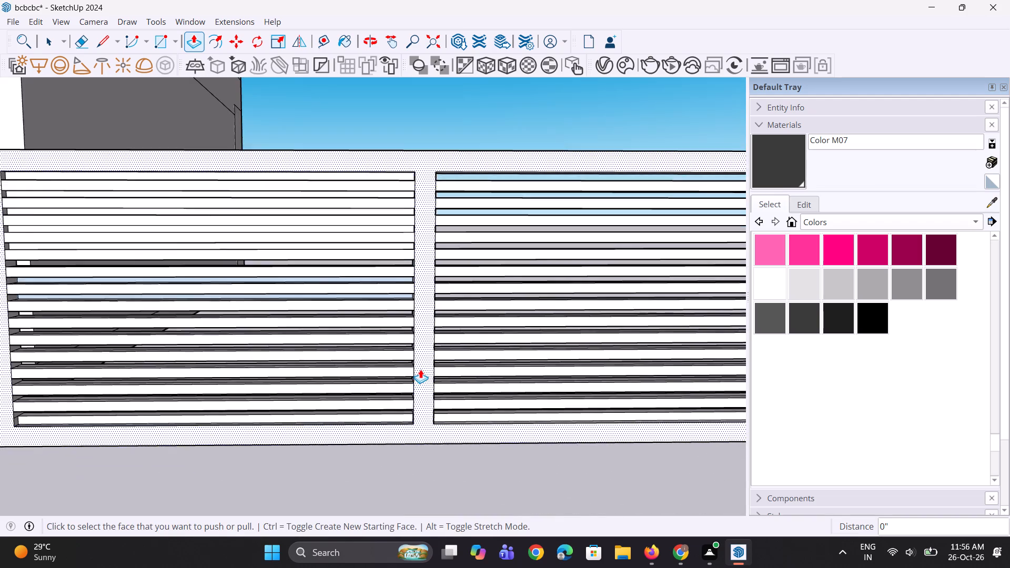
{"action": "scroll", "coordinate": [393, 268], "scroll_direction": "up", "scroll_amount": 4}
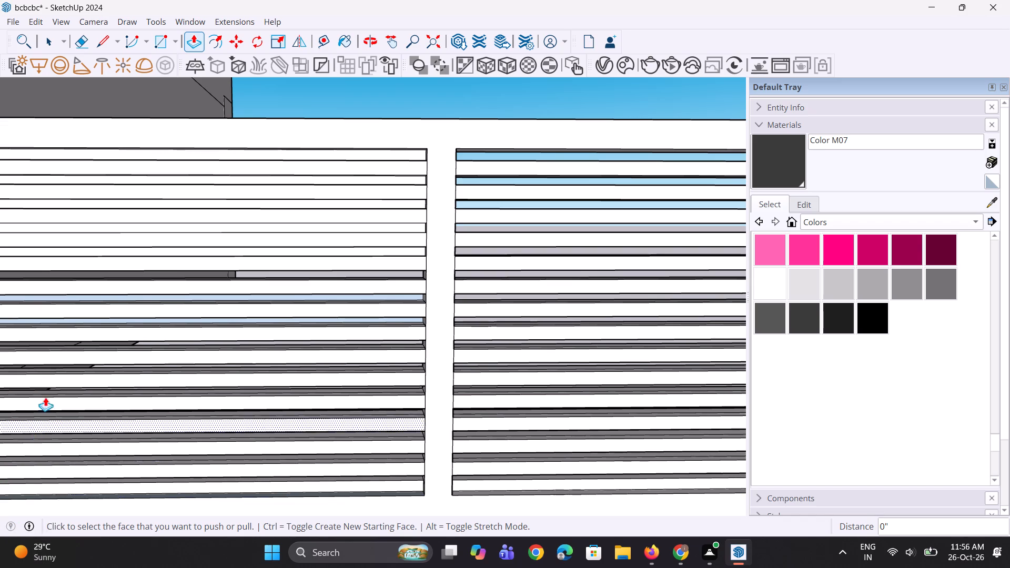
{"action": "scroll", "coordinate": [469, 272], "scroll_direction": "up", "scroll_amount": 1}
{"action": "scroll", "coordinate": [401, 251], "scroll_direction": "up", "scroll_amount": 1}
{"action": "double_click", "coordinate": [372, 245]}
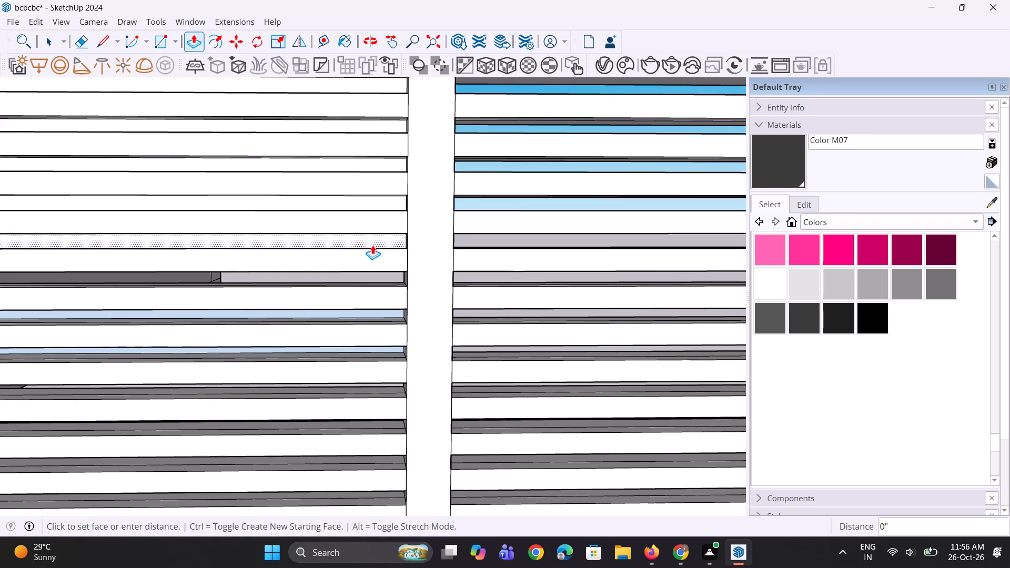
{"action": "double_click", "coordinate": [378, 207]}
{"action": "double_click", "coordinate": [392, 170]}
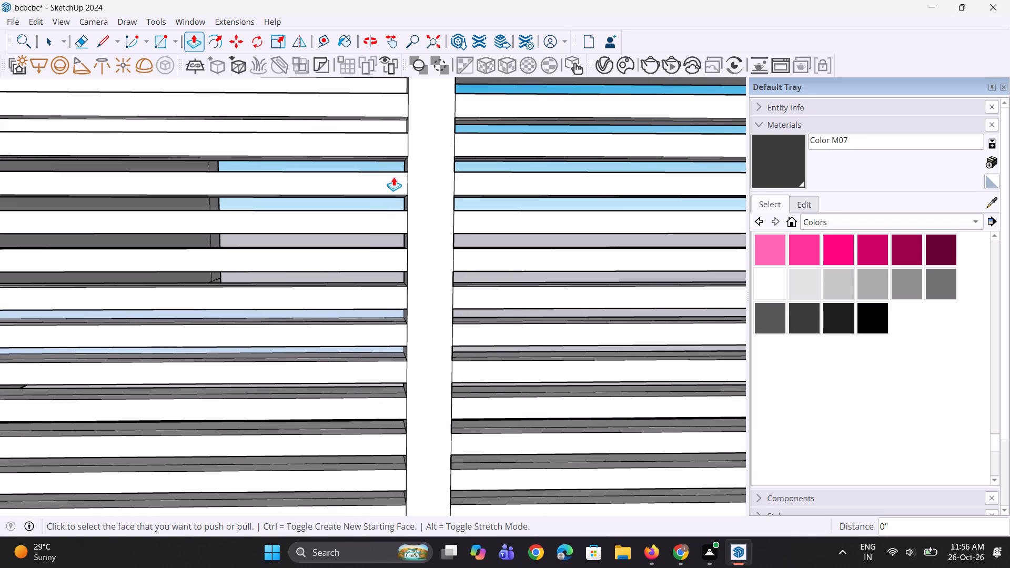
{"action": "scroll", "coordinate": [356, 476], "scroll_direction": "down", "scroll_amount": 4}
{"action": "scroll", "coordinate": [370, 316], "scroll_direction": "up", "scroll_amount": 3}
{"action": "scroll", "coordinate": [378, 306], "scroll_direction": "down", "scroll_amount": 3}
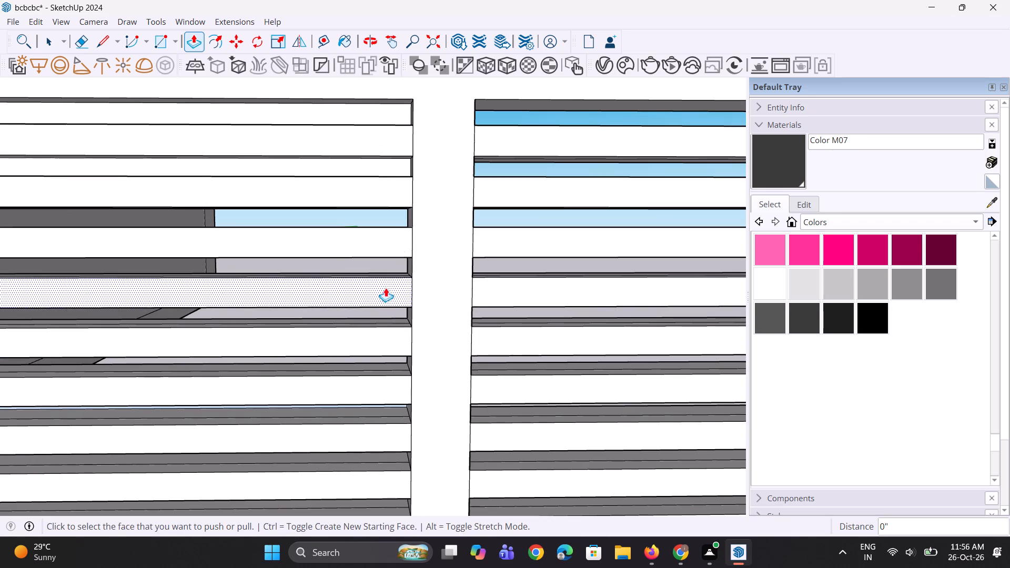
{"action": "double_click", "coordinate": [393, 173]}
{"action": "double_click", "coordinate": [398, 116]}
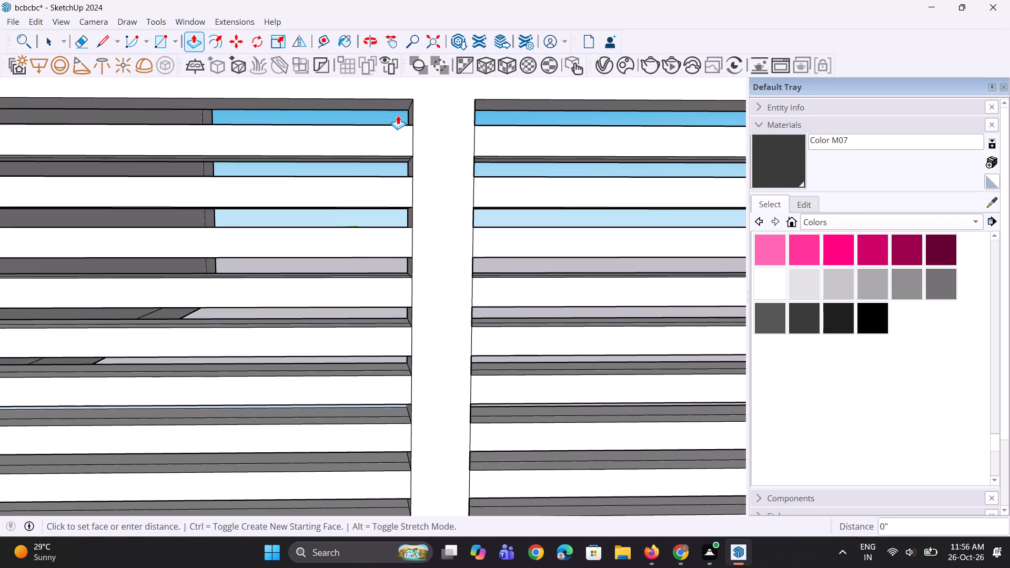
Paint the front face of the gate frame, including the middle post, with Color M08.
{"action": "scroll", "coordinate": [402, 314], "scroll_direction": "down", "scroll_amount": 16}
{"action": "middle_click_drag", "start_coordinate": [419, 309], "coordinate": [460, 320]}
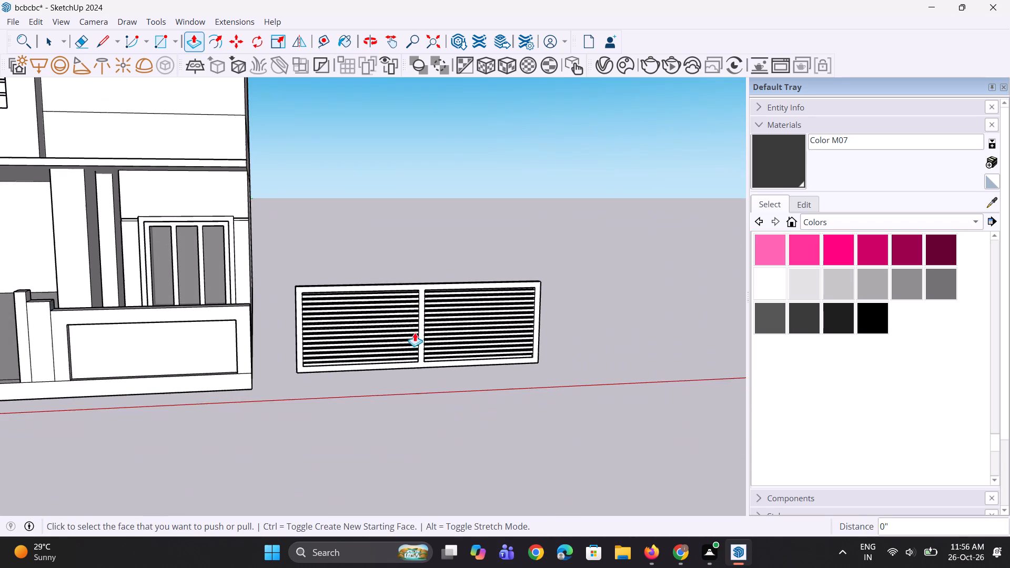
{"action": "scroll", "coordinate": [342, 333], "scroll_direction": "up", "scroll_amount": 4}
{"action": "middle_click_drag", "start_coordinate": [270, 349], "coordinate": [236, 346]}
{"action": "scroll", "coordinate": [269, 411], "scroll_direction": "up", "scroll_amount": 3}
{"action": "scroll", "coordinate": [590, 356], "scroll_direction": "up", "scroll_amount": 3}
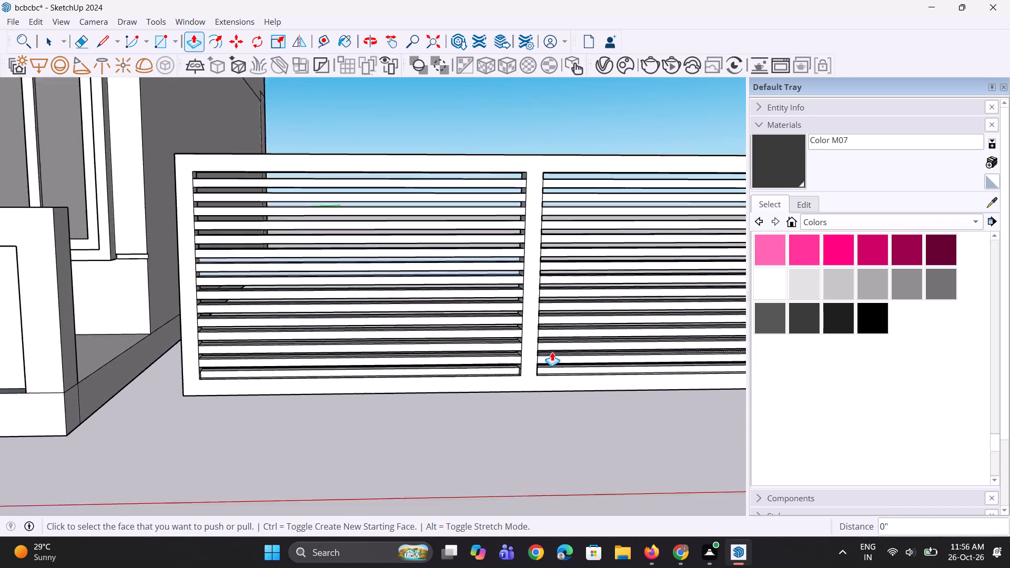
{"action": "scroll", "coordinate": [552, 352], "scroll_direction": "up", "scroll_amount": 1}
{"action": "middle_click_drag", "start_coordinate": [514, 361], "coordinate": [493, 326]}
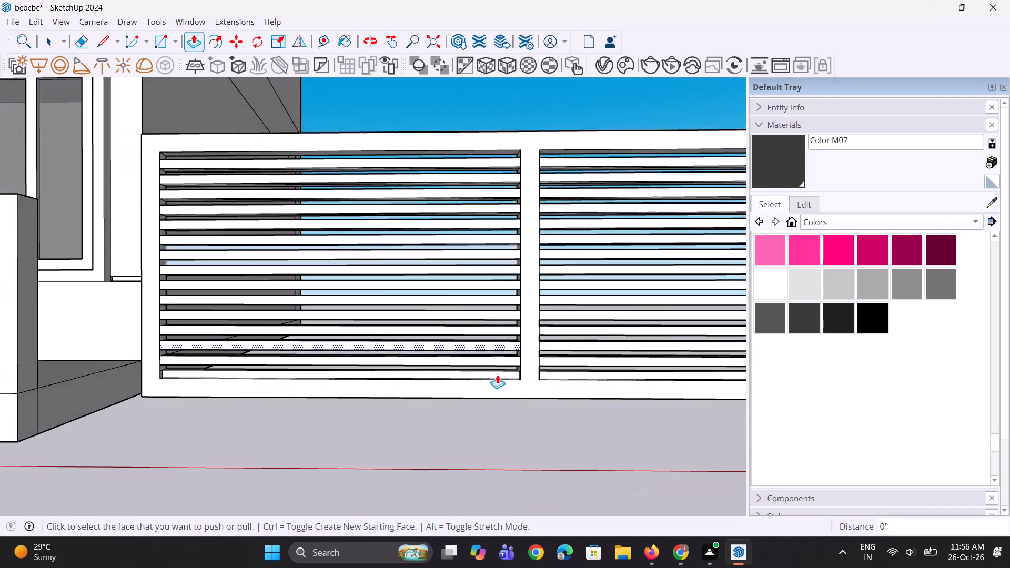
{"action": "scroll", "coordinate": [497, 386], "scroll_direction": "down", "scroll_amount": 4}
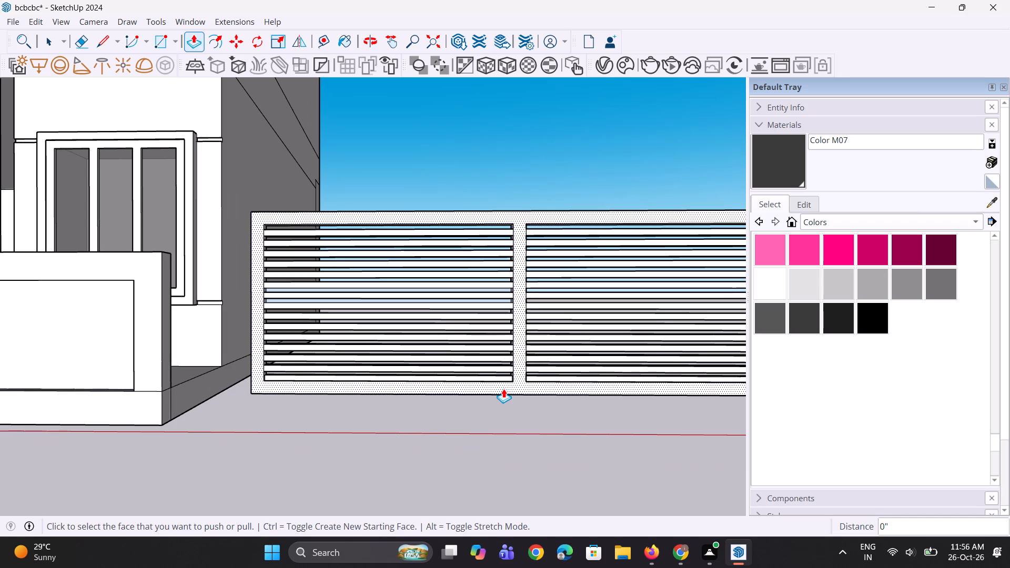
{"action": "left_click", "coordinate": [846, 316]}
{"action": "scroll", "coordinate": [455, 390], "scroll_direction": "up", "scroll_amount": 2}
{"action": "left_click", "coordinate": [540, 390]}
Paint the front faces of the top six slats in the right gate panel with Color M07.
{"action": "scroll", "coordinate": [522, 380], "scroll_direction": "down", "scroll_amount": 5}
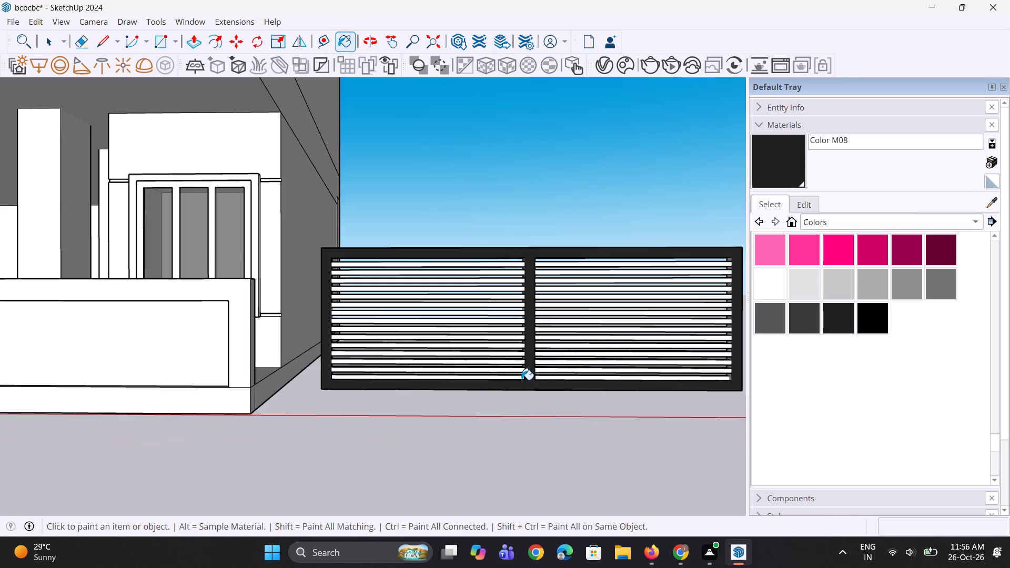
{"action": "middle_click_drag", "start_coordinate": [505, 379], "coordinate": [491, 375]}
{"action": "left_click", "coordinate": [796, 317]}
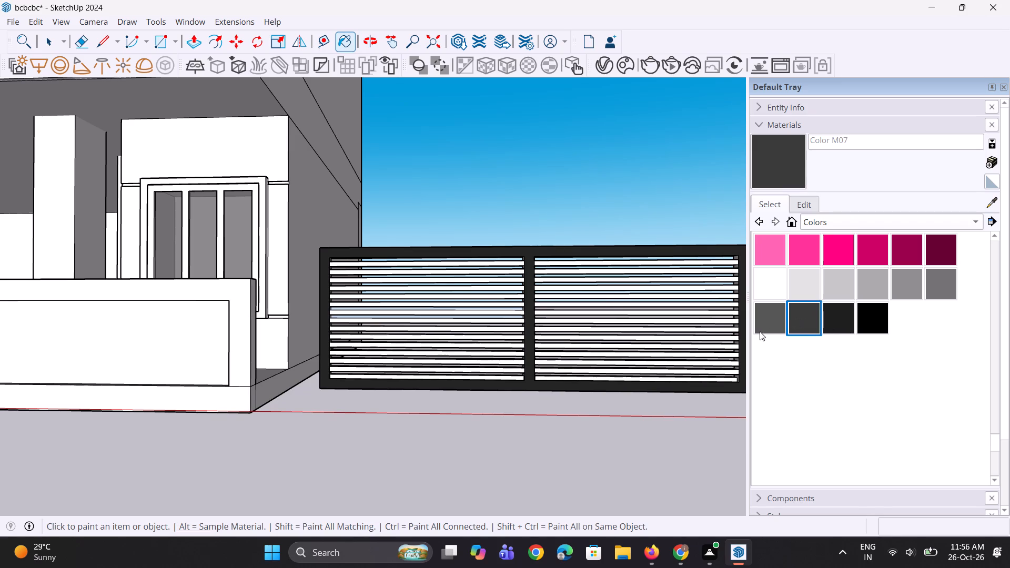
{"action": "scroll", "coordinate": [672, 326], "scroll_direction": "up", "scroll_amount": 1}
{"action": "scroll", "coordinate": [632, 252], "scroll_direction": "up", "scroll_amount": 2}
{"action": "scroll", "coordinate": [530, 262], "scroll_direction": "up", "scroll_amount": 2}
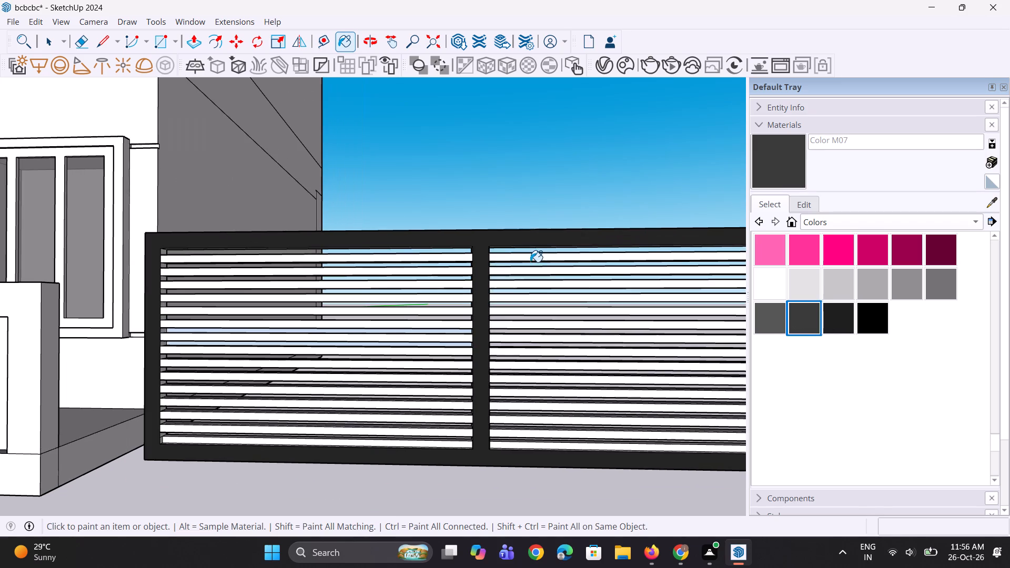
{"action": "left_click", "coordinate": [530, 258]}
{"action": "scroll", "coordinate": [527, 259], "scroll_direction": "up", "scroll_amount": 3}
{"action": "left_click", "coordinate": [524, 271]}
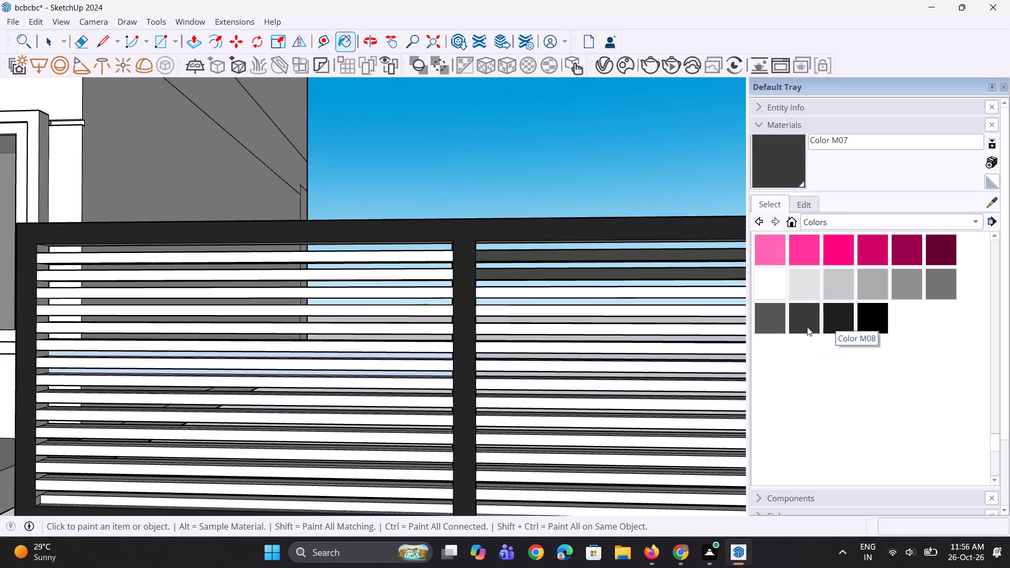
{"action": "left_click", "coordinate": [830, 316]}
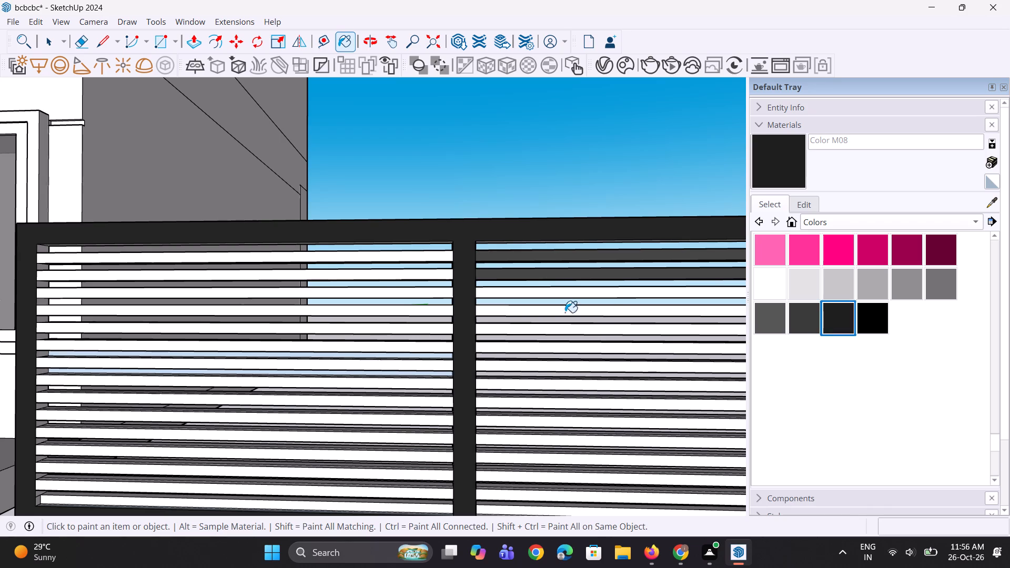
{"action": "scroll", "coordinate": [549, 288], "scroll_direction": "up", "scroll_amount": 3}
{"action": "left_click", "coordinate": [794, 327]}
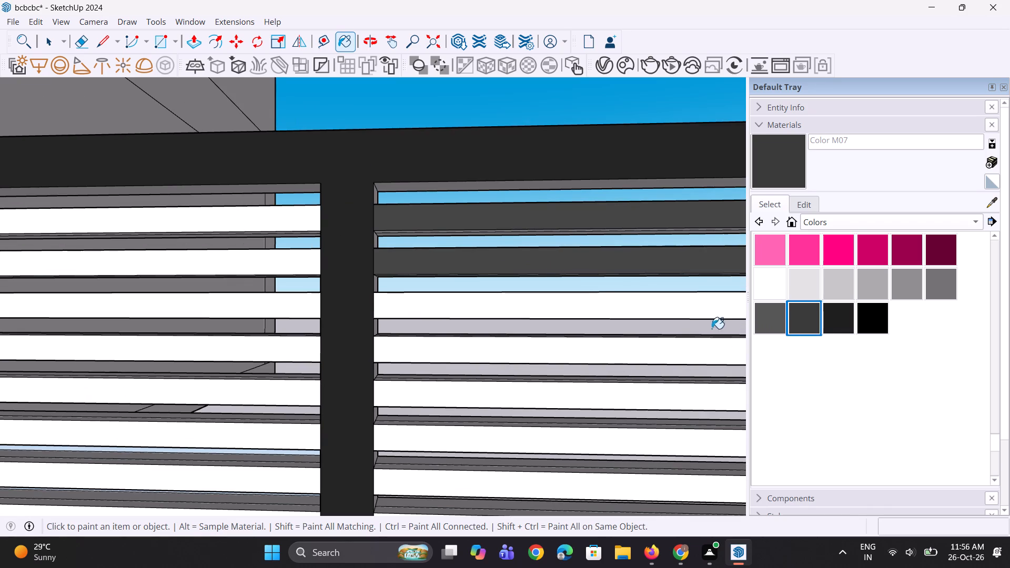
{"action": "left_click", "coordinate": [679, 304]}
{"action": "left_click", "coordinate": [649, 352]}
{"action": "left_click", "coordinate": [630, 400]}
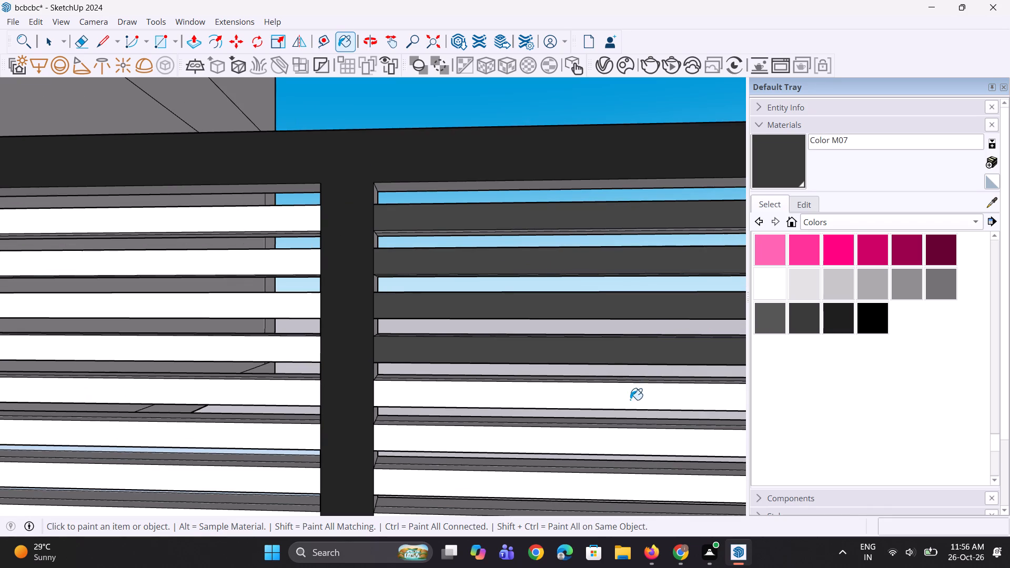
{"action": "left_click", "coordinate": [638, 437]}
Paint the front faces of the right gate panel's remaining slats with Color M07, working down to the lowest one.
{"action": "scroll", "coordinate": [597, 317], "scroll_direction": "down", "scroll_amount": 8}
{"action": "scroll", "coordinate": [597, 351], "scroll_direction": "up", "scroll_amount": 3}
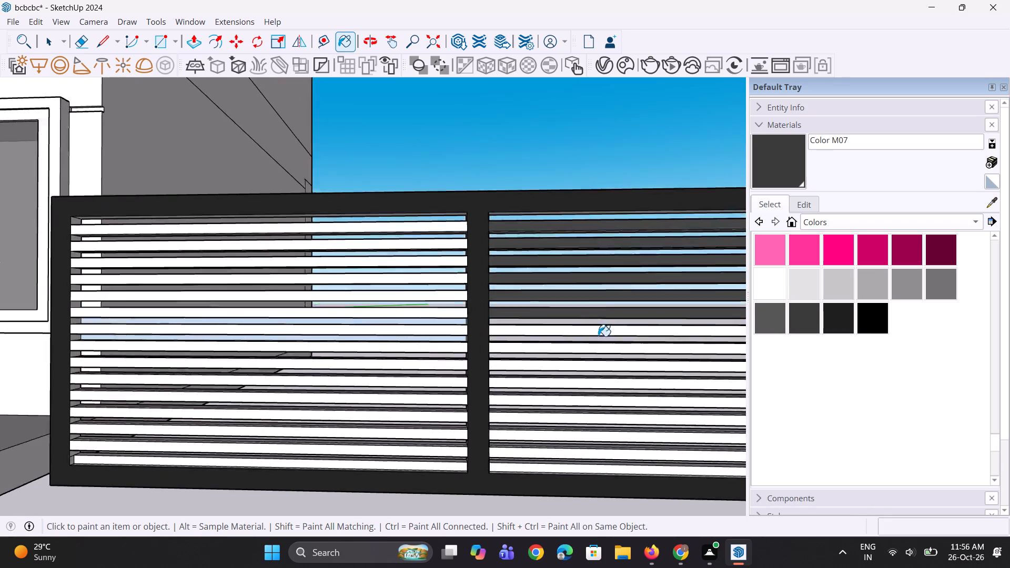
{"action": "scroll", "coordinate": [601, 320], "scroll_direction": "up", "scroll_amount": 2}
{"action": "left_click", "coordinate": [600, 331]}
{"action": "left_click", "coordinate": [603, 352]}
{"action": "left_click_drag", "start_coordinate": [613, 376], "coordinate": [617, 381]}
{"action": "left_click", "coordinate": [628, 401]}
{"action": "left_click", "coordinate": [630, 417]}
{"action": "left_click", "coordinate": [637, 445]}
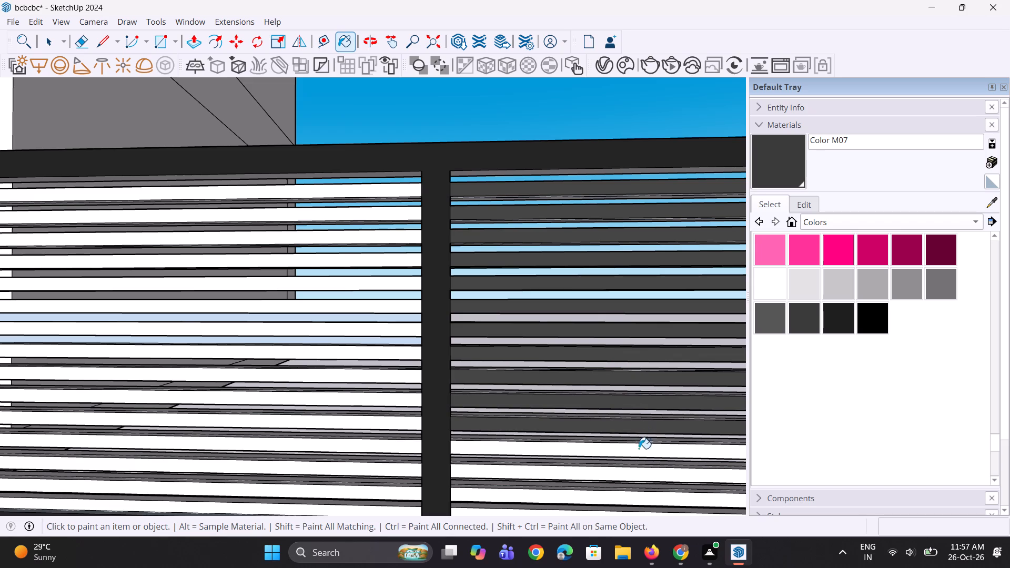
{"action": "left_click", "coordinate": [644, 470]}
{"action": "left_click", "coordinate": [654, 494]}
{"action": "scroll", "coordinate": [653, 476], "scroll_direction": "down", "scroll_amount": 4}
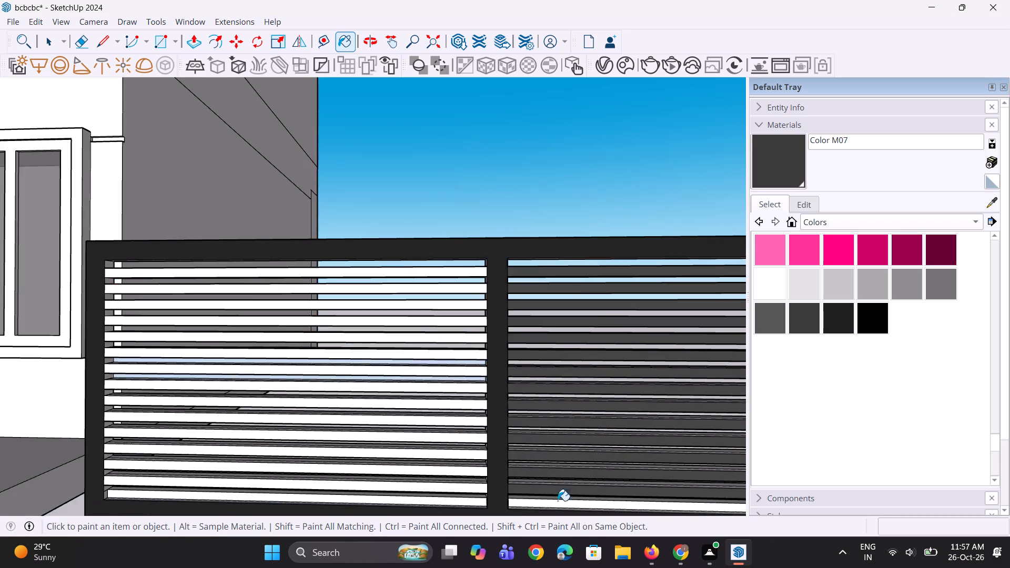
{"action": "scroll", "coordinate": [532, 502], "scroll_direction": "up", "scroll_amount": 2}
{"action": "left_click", "coordinate": [530, 501]}
Paint the front faces of the lowest nine slats in the left gate panel with Color M07, working upward.
{"action": "left_click", "coordinate": [472, 503]}
{"action": "left_click", "coordinate": [463, 480]}
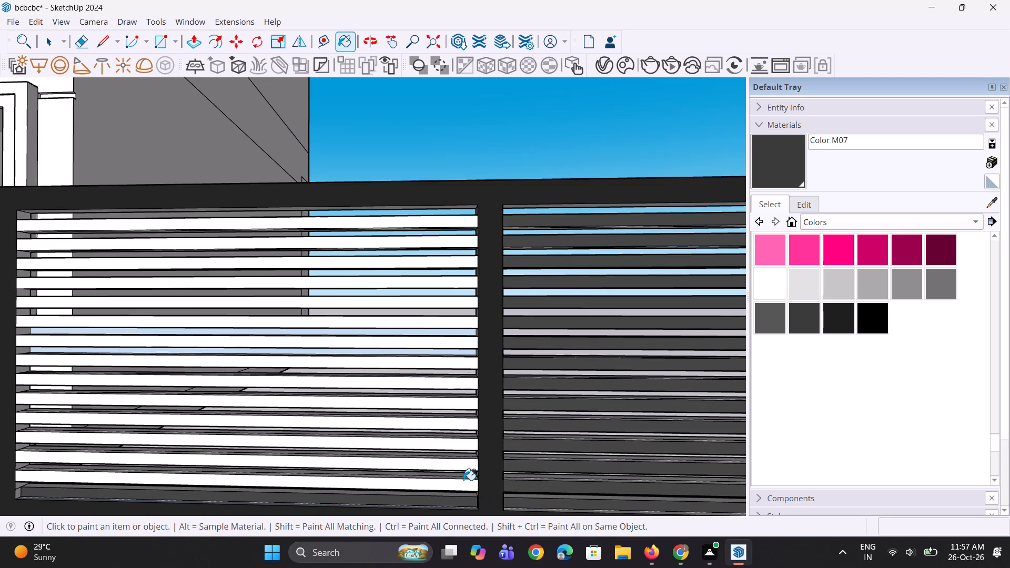
{"action": "left_click", "coordinate": [461, 467]}
{"action": "left_click", "coordinate": [468, 435]}
{"action": "left_click", "coordinate": [464, 442]}
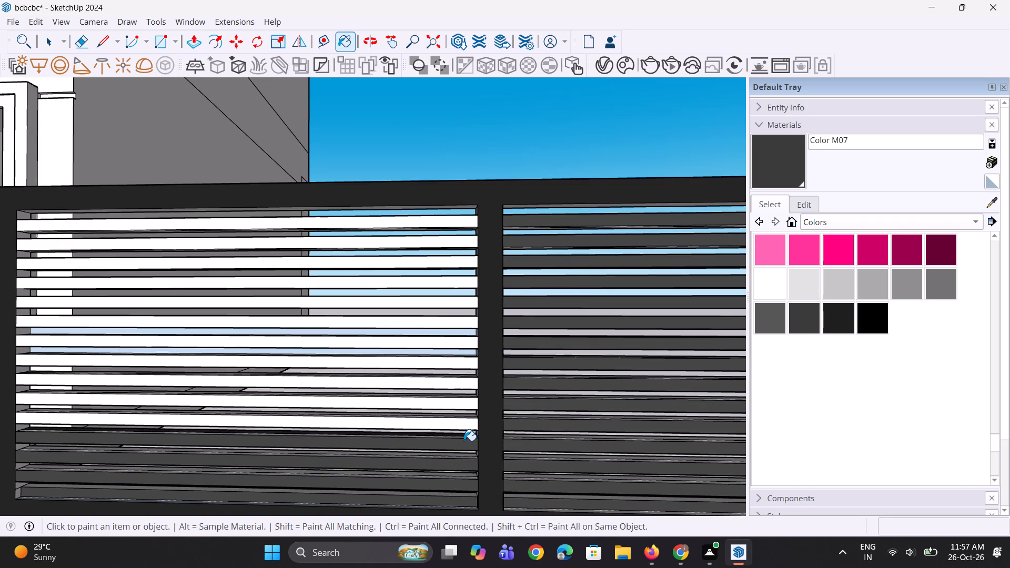
{"action": "scroll", "coordinate": [464, 440], "scroll_direction": "up", "scroll_amount": 5}
{"action": "left_click", "coordinate": [471, 427]}
{"action": "middle_click_drag", "start_coordinate": [472, 425], "coordinate": [479, 370]}
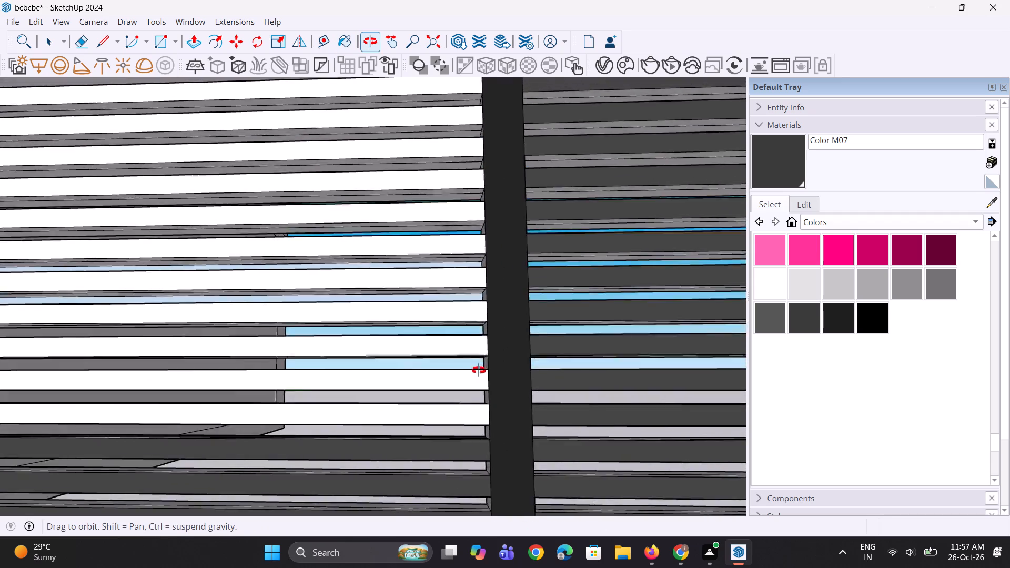
{"action": "middle_click_drag", "start_coordinate": [479, 370], "coordinate": [476, 364]}
{"action": "left_click", "coordinate": [473, 420]}
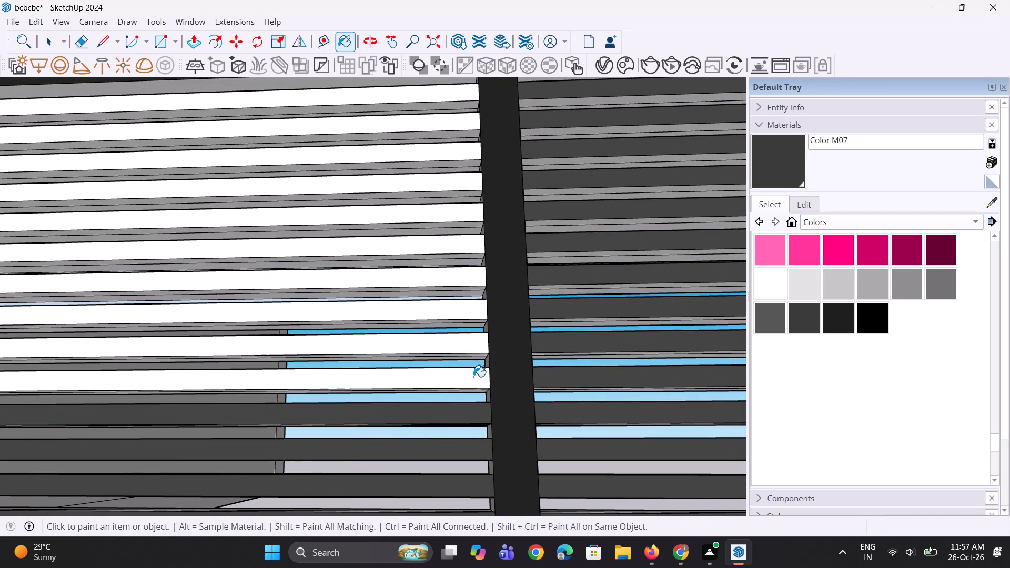
{"action": "left_click", "coordinate": [473, 373]}
{"action": "left_click", "coordinate": [468, 348]}
{"action": "left_click", "coordinate": [463, 311]}
{"action": "left_click", "coordinate": [456, 279]}
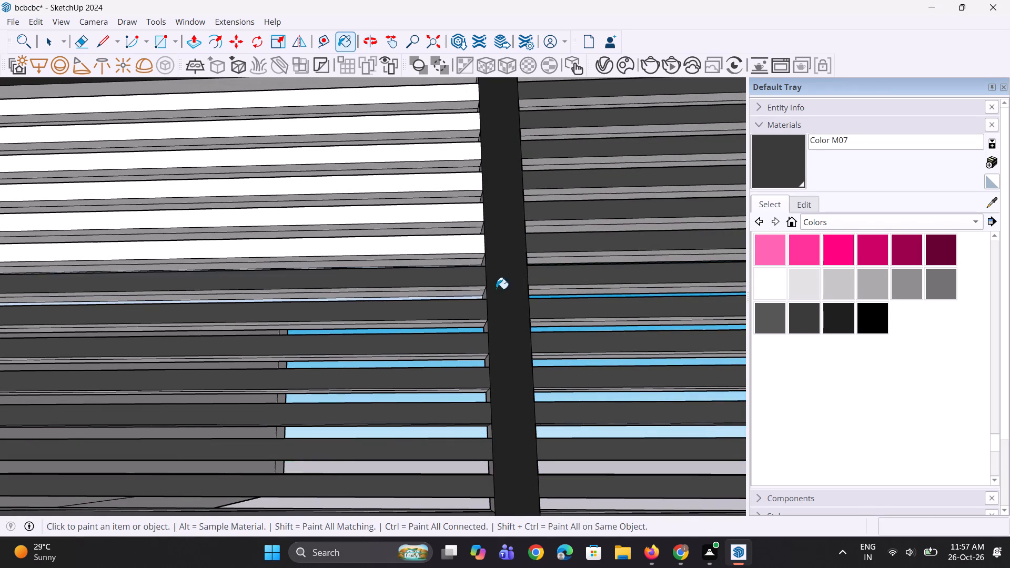
Paint the front faces of the left gate panel's six remaining upper slats with Color M07.
{"action": "scroll", "coordinate": [574, 316], "scroll_direction": "down", "scroll_amount": 10}
{"action": "middle_click_drag", "start_coordinate": [500, 307], "coordinate": [497, 364]}
{"action": "scroll", "coordinate": [498, 294], "scroll_direction": "up", "scroll_amount": 6}
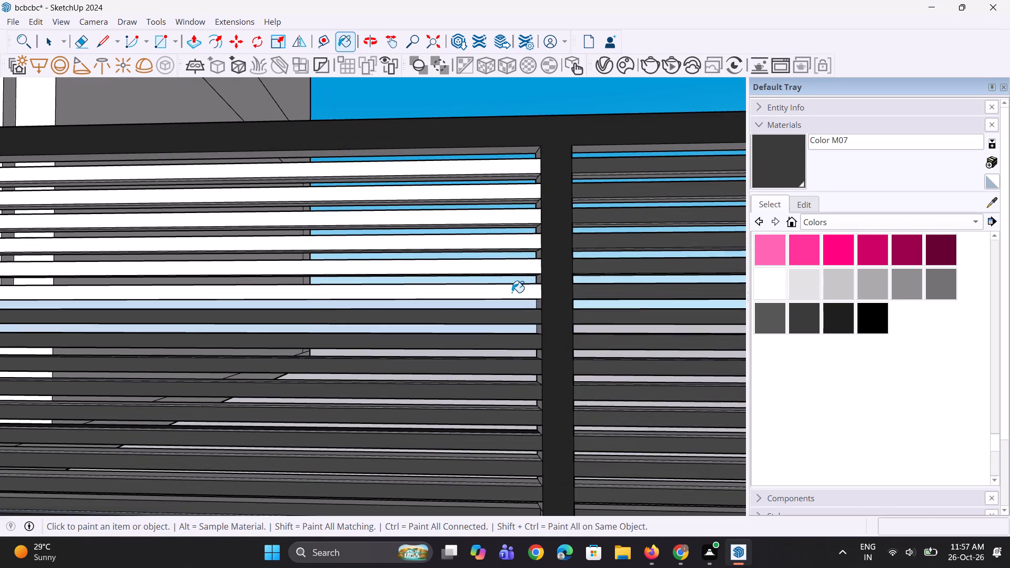
{"action": "left_click", "coordinate": [519, 292]}
{"action": "left_click", "coordinate": [520, 268]}
{"action": "left_click", "coordinate": [521, 247]}
{"action": "left_click", "coordinate": [516, 216]}
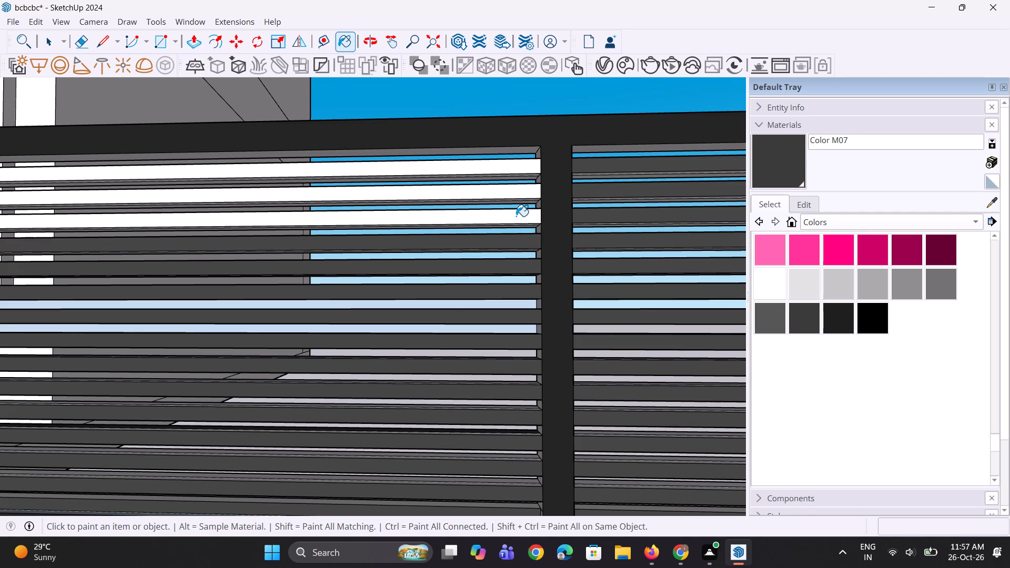
{"action": "left_click", "coordinate": [512, 191]}
{"action": "left_click", "coordinate": [511, 171]}
{"action": "scroll", "coordinate": [426, 263], "scroll_direction": "down", "scroll_amount": 9}
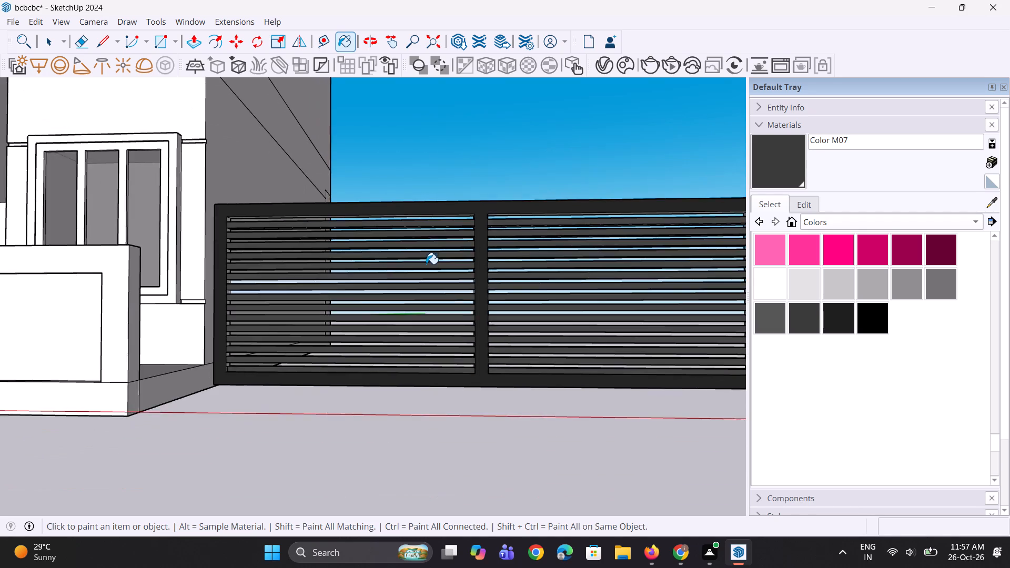
Paint the top face of the gate frame with Color M08.
{"action": "middle_click_drag", "start_coordinate": [313, 290], "coordinate": [363, 269]}
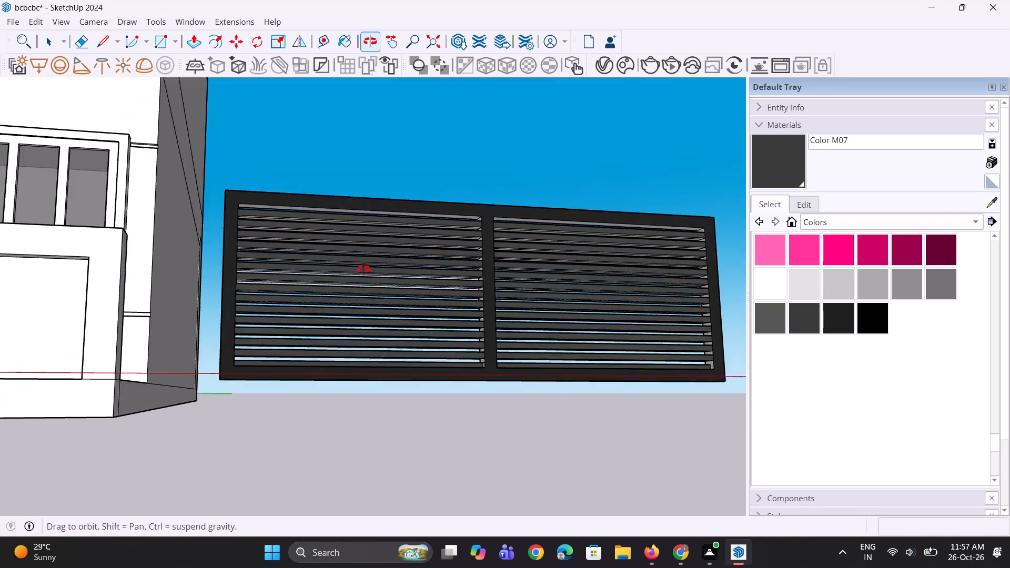
{"action": "middle_click_drag", "start_coordinate": [363, 269], "coordinate": [333, 294]}
{"action": "scroll", "coordinate": [399, 339], "scroll_direction": "down", "scroll_amount": 5}
{"action": "middle_click_drag", "start_coordinate": [302, 338], "coordinate": [329, 387]}
{"action": "scroll", "coordinate": [219, 369], "scroll_direction": "up", "scroll_amount": 2}
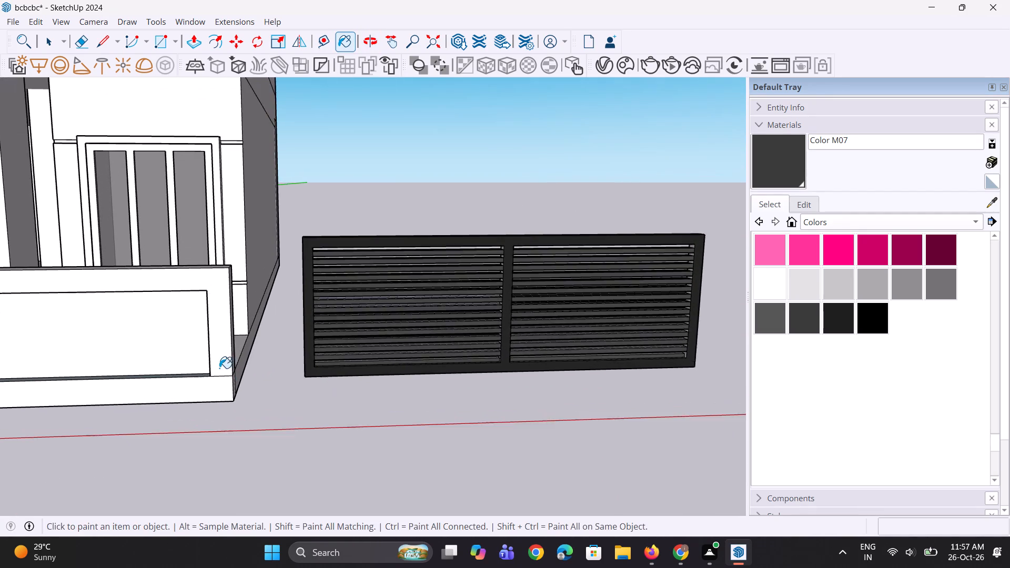
{"action": "scroll", "coordinate": [219, 368], "scroll_direction": "up", "scroll_amount": 2}
{"action": "type", "text": "b"}
{"action": "key", "text": "space"}
{"action": "key", "text": "space"}
{"action": "scroll", "coordinate": [276, 348], "scroll_direction": "down", "scroll_amount": 5}
{"action": "middle_click_drag", "start_coordinate": [344, 286], "coordinate": [370, 319]}
{"action": "scroll", "coordinate": [279, 290], "scroll_direction": "up", "scroll_amount": 3}
{"action": "left_click", "coordinate": [841, 329]}
{"action": "scroll", "coordinate": [526, 231], "scroll_direction": "up", "scroll_amount": 2}
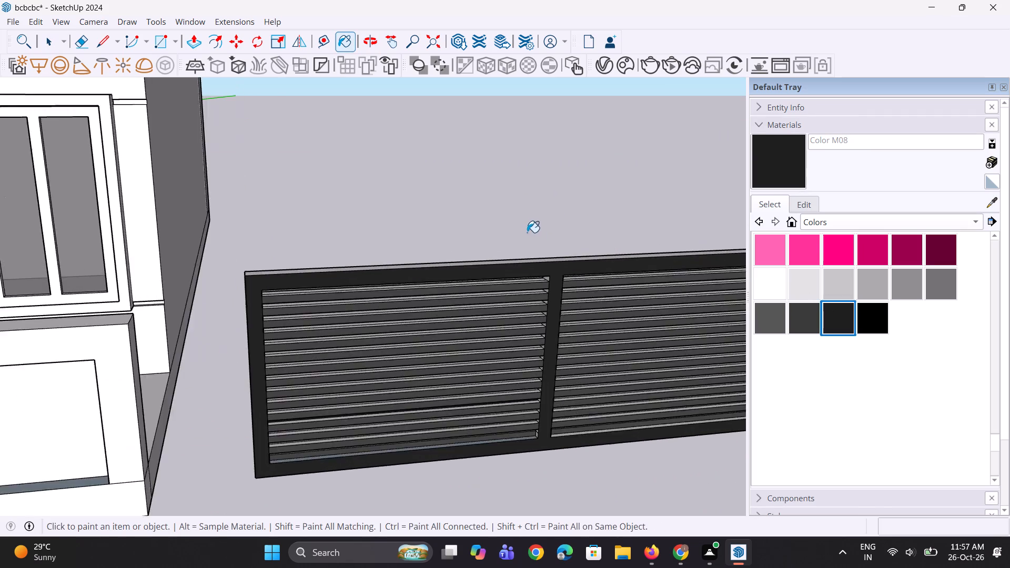
{"action": "scroll", "coordinate": [527, 232], "scroll_direction": "up", "scroll_amount": 4}
{"action": "left_click", "coordinate": [573, 275]}
{"action": "scroll", "coordinate": [507, 306], "scroll_direction": "down", "scroll_amount": 1}
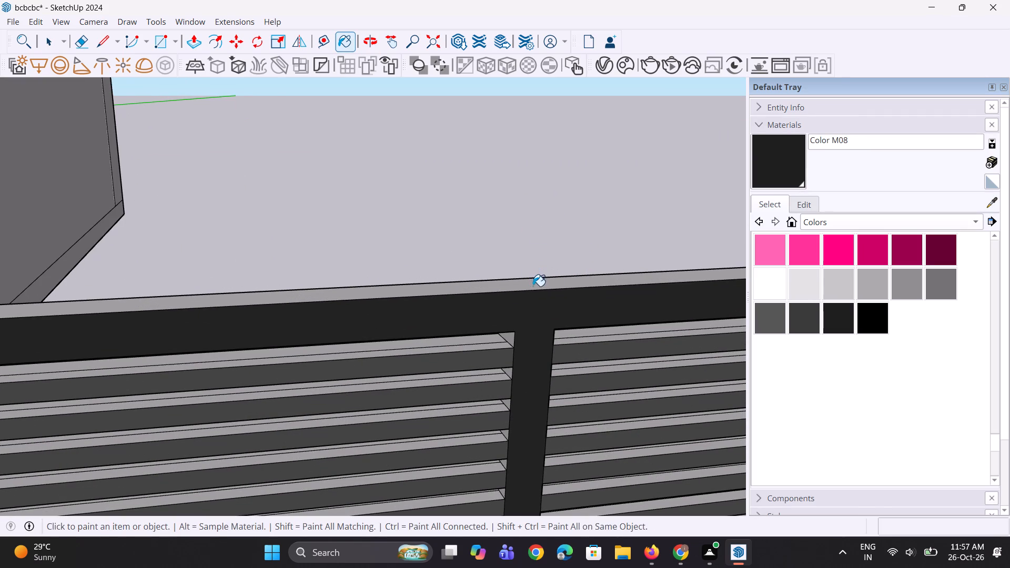
{"action": "left_click", "coordinate": [533, 286]}
{"action": "scroll", "coordinate": [363, 223], "scroll_direction": "down", "scroll_amount": 11}
Paint the underside of the gate frame's bottom rail with Color M08.
{"action": "middle_click_drag", "start_coordinate": [399, 275], "coordinate": [416, 139]}
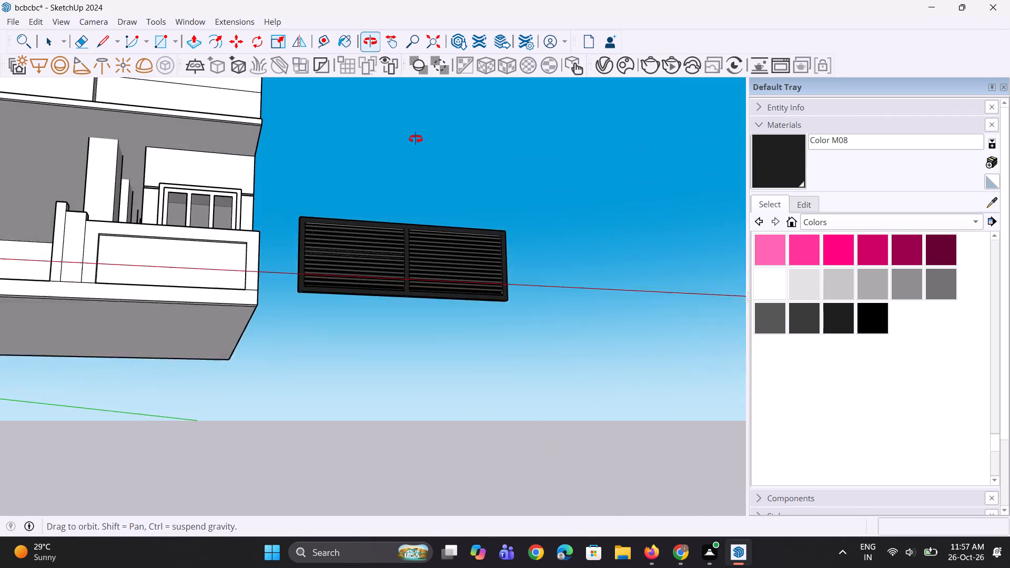
{"action": "scroll", "coordinate": [415, 141], "scroll_direction": "up", "scroll_amount": 1}
{"action": "middle_click_drag", "start_coordinate": [416, 139], "coordinate": [420, 95]}
{"action": "scroll", "coordinate": [358, 303], "scroll_direction": "up", "scroll_amount": 12}
{"action": "middle_click_drag", "start_coordinate": [415, 312], "coordinate": [431, 290]}
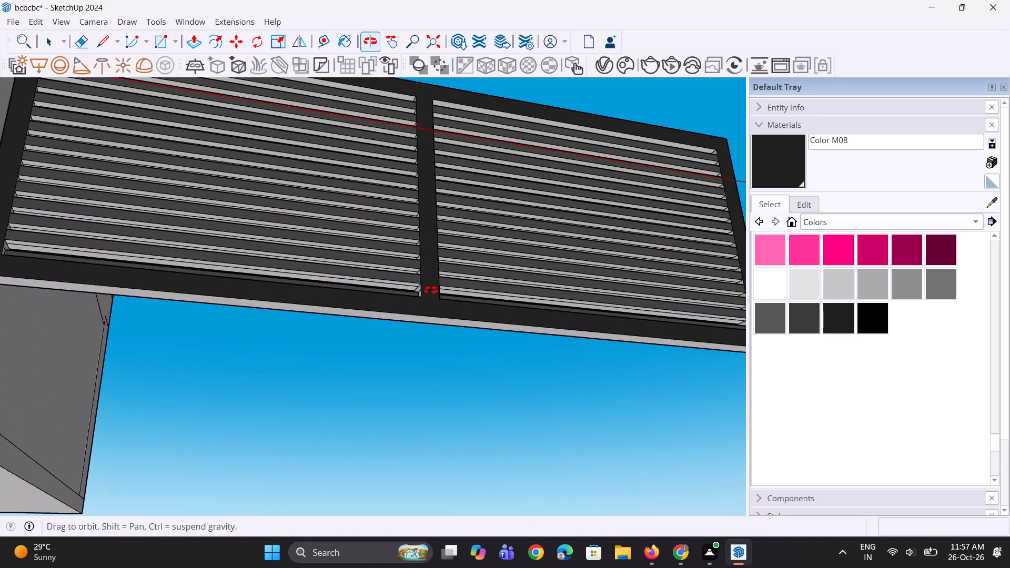
{"action": "middle_click_drag", "start_coordinate": [431, 290], "coordinate": [433, 284]}
{"action": "scroll", "coordinate": [425, 311], "scroll_direction": "up", "scroll_amount": 2}
{"action": "left_click", "coordinate": [425, 312]}
{"action": "middle_click_drag", "start_coordinate": [432, 312], "coordinate": [415, 360]}
{"action": "scroll", "coordinate": [432, 354], "scroll_direction": "down", "scroll_amount": 4}
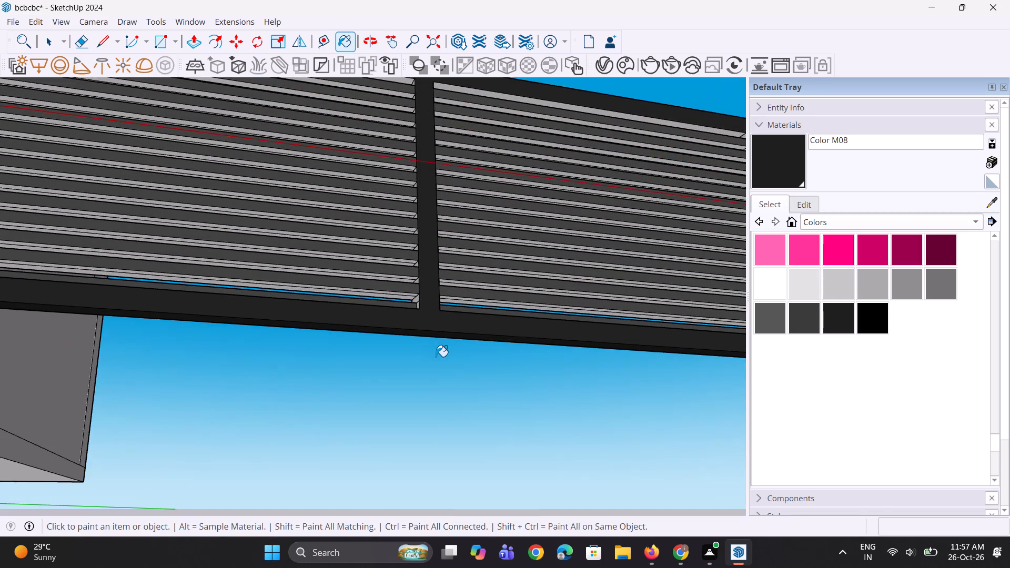
Paint both strips of the upper faces on the right gate panel's top two slats with Color M07.
{"action": "scroll", "coordinate": [436, 357], "scroll_direction": "down", "scroll_amount": 2}
{"action": "middle_click_drag", "start_coordinate": [524, 275], "coordinate": [499, 422]}
{"action": "scroll", "coordinate": [474, 439], "scroll_direction": "down", "scroll_amount": 4}
{"action": "middle_click_drag", "start_coordinate": [491, 433], "coordinate": [534, 452]}
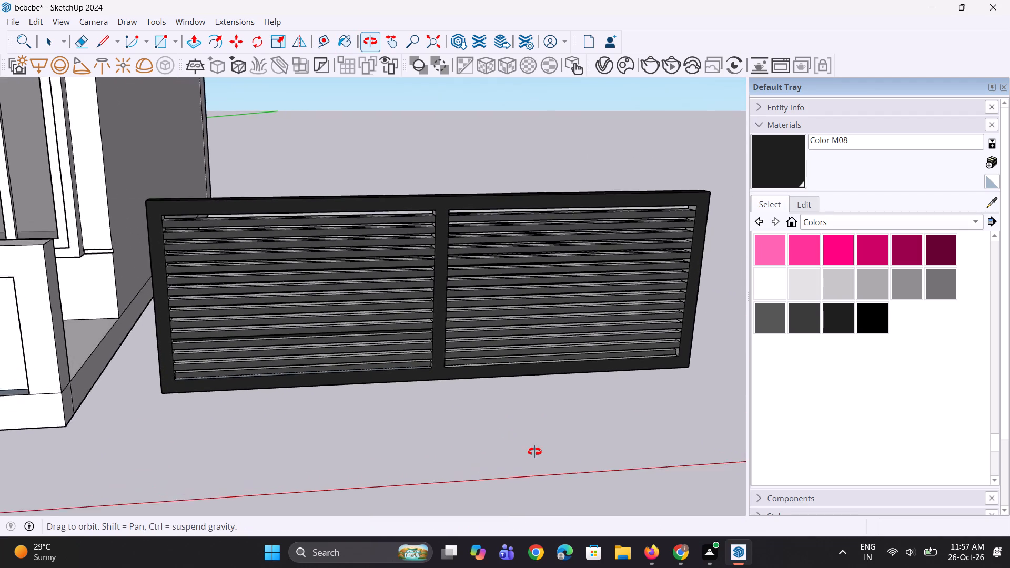
{"action": "middle_click_drag", "start_coordinate": [534, 452], "coordinate": [535, 452]}
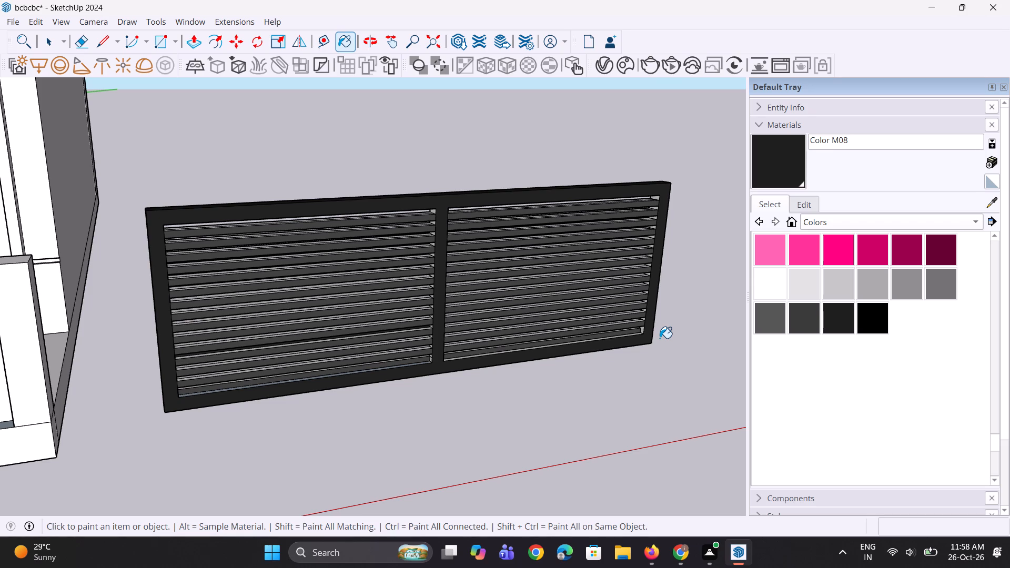
{"action": "scroll", "coordinate": [762, 86], "scroll_direction": "up", "scroll_amount": 7}
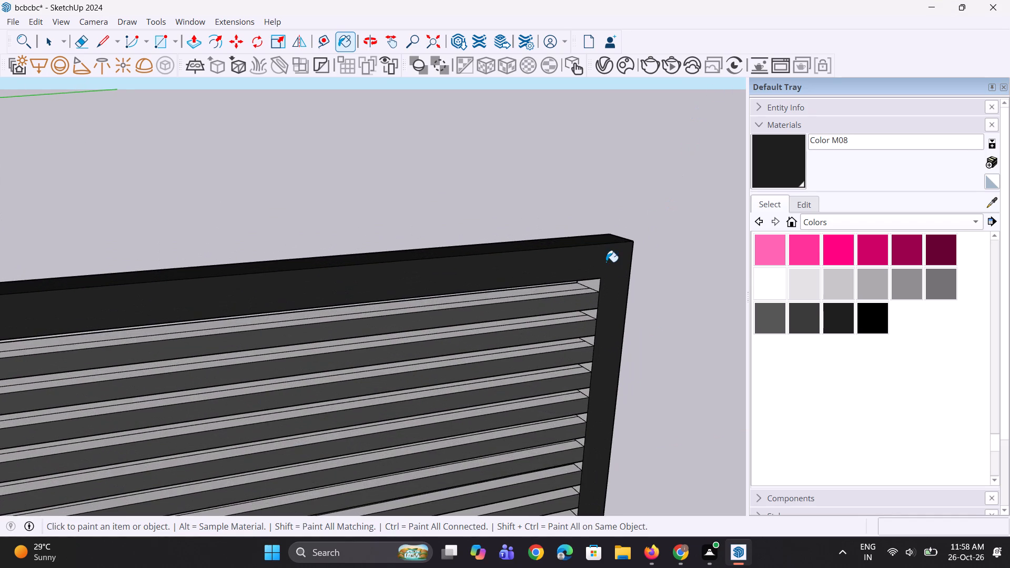
{"action": "middle_click_drag", "start_coordinate": [602, 265], "coordinate": [628, 250]}
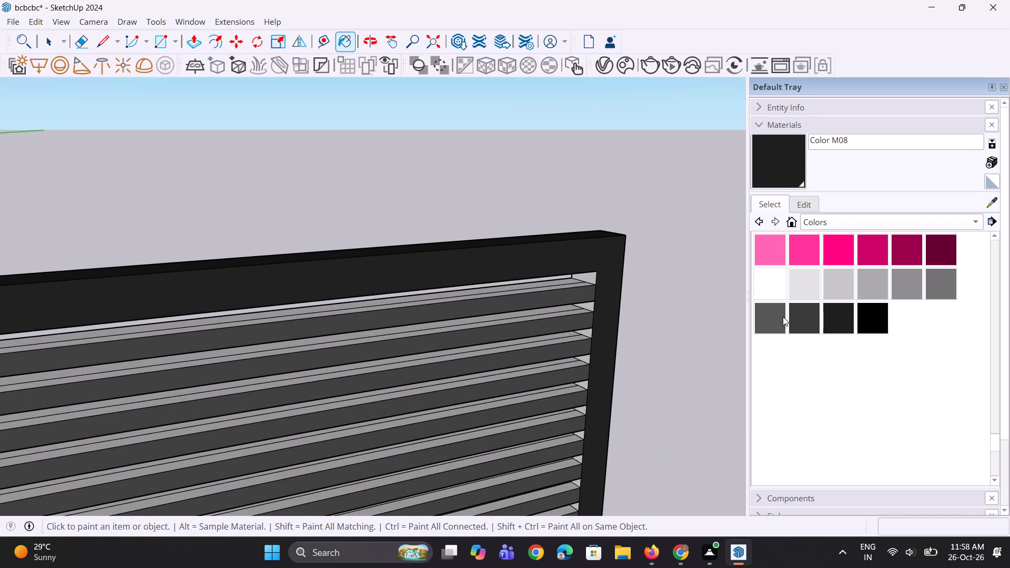
{"action": "left_click", "coordinate": [796, 322]}
{"action": "scroll", "coordinate": [628, 289], "scroll_direction": "up", "scroll_amount": 4}
{"action": "left_click", "coordinate": [536, 288]}
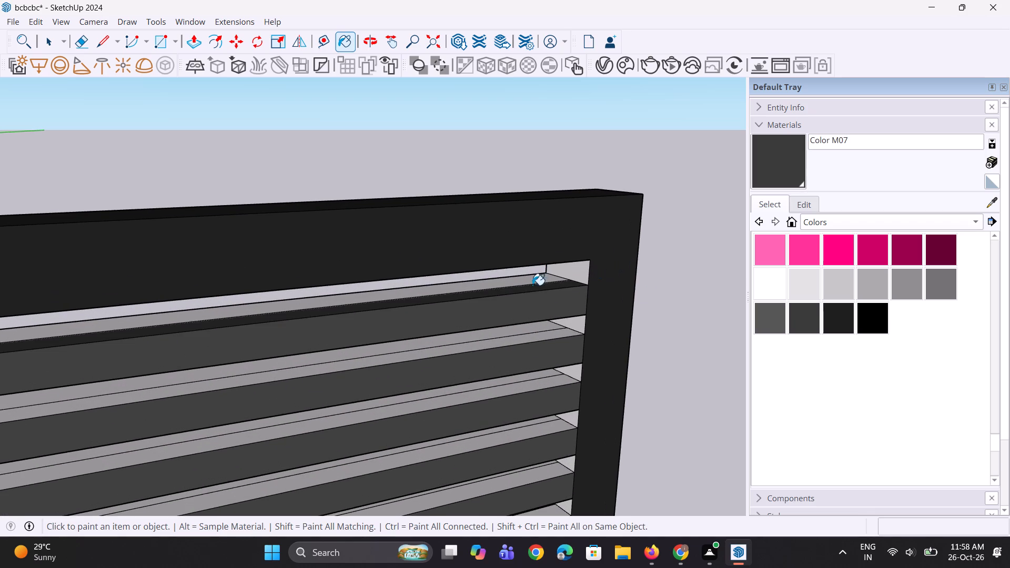
{"action": "left_click", "coordinate": [532, 281]}
{"action": "scroll", "coordinate": [562, 229], "scroll_direction": "down", "scroll_amount": 3}
{"action": "scroll", "coordinate": [553, 288], "scroll_direction": "up", "scroll_amount": 3}
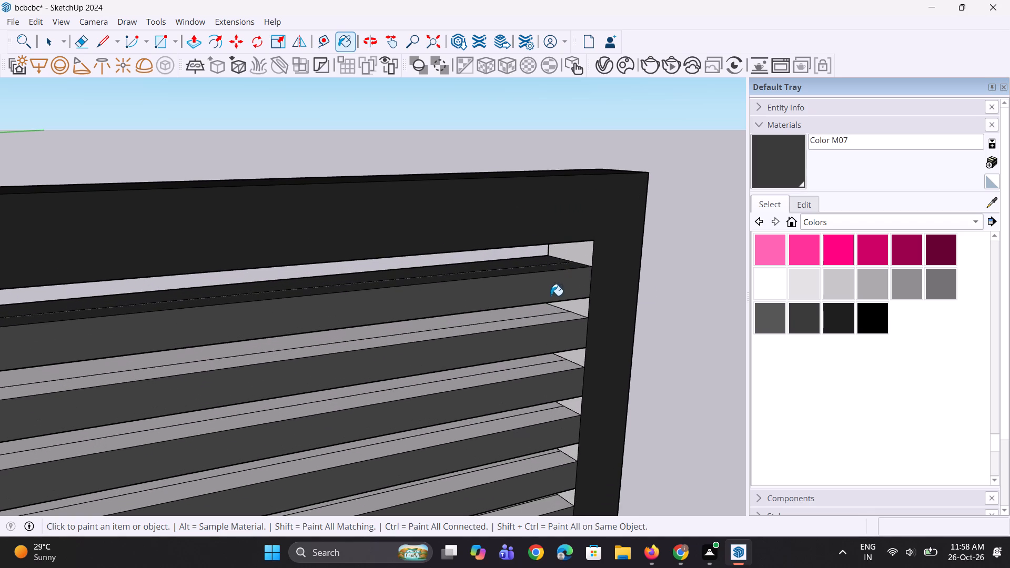
{"action": "left_click", "coordinate": [551, 321]}
{"action": "left_click", "coordinate": [541, 314]}
Paint both strips of the upper faces on the third, fourth and fifth slats of the right gate panel with Color M07.
{"action": "scroll", "coordinate": [512, 209], "scroll_direction": "down", "scroll_amount": 4}
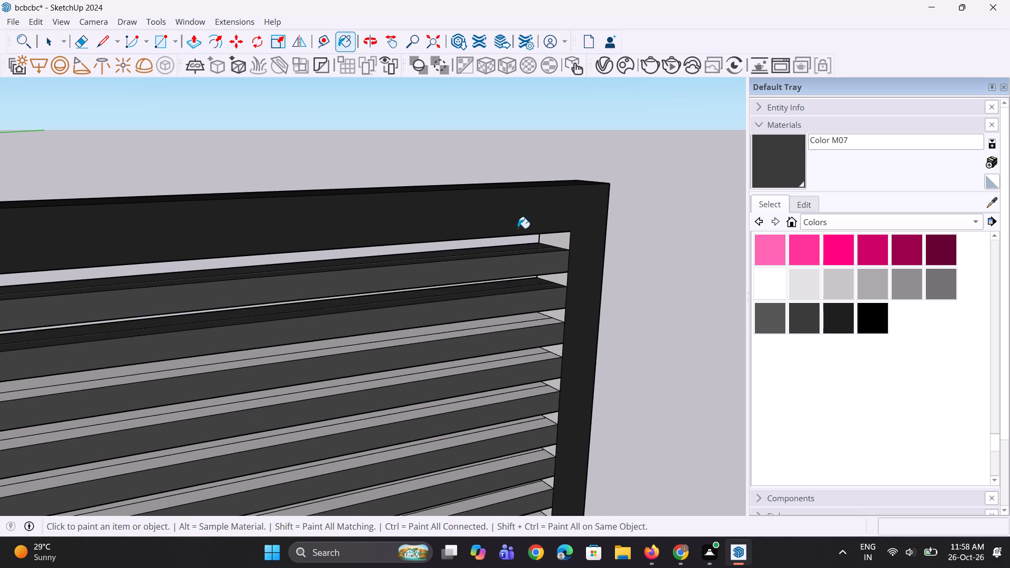
{"action": "scroll", "coordinate": [490, 299], "scroll_direction": "up", "scroll_amount": 3}
{"action": "left_click", "coordinate": [549, 333]}
{"action": "left_click", "coordinate": [545, 326]}
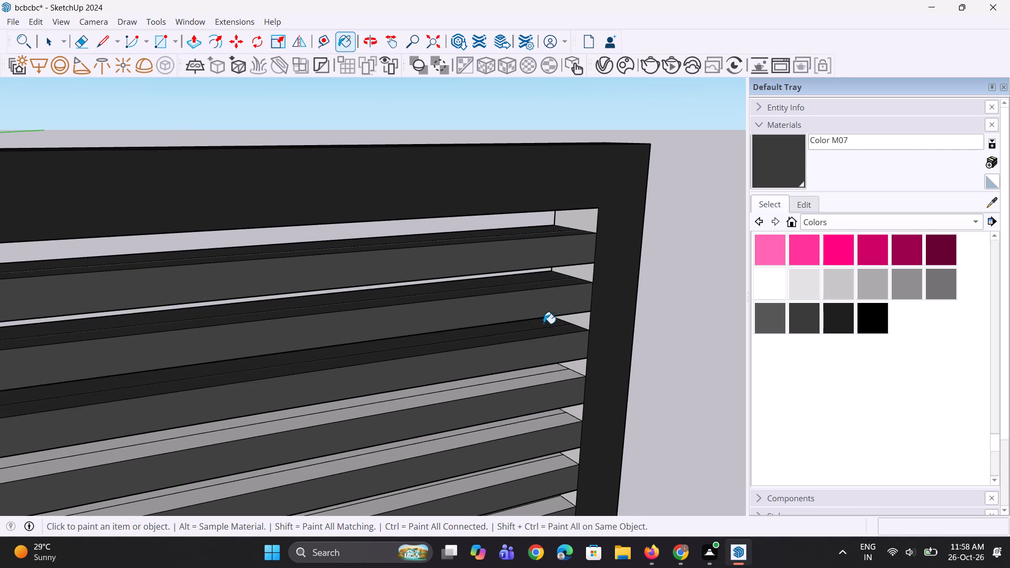
{"action": "scroll", "coordinate": [548, 225], "scroll_direction": "down", "scroll_amount": 4}
{"action": "scroll", "coordinate": [549, 318], "scroll_direction": "up", "scroll_amount": 4}
{"action": "left_click", "coordinate": [550, 337]}
{"action": "left_click", "coordinate": [547, 329]}
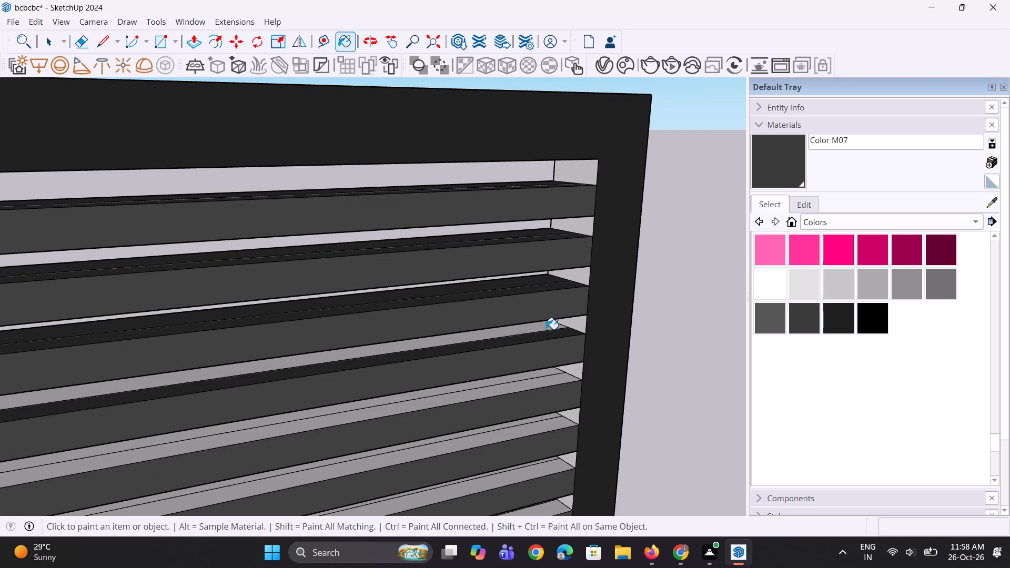
{"action": "scroll", "coordinate": [547, 207], "scroll_direction": "down", "scroll_amount": 4}
{"action": "scroll", "coordinate": [558, 337], "scroll_direction": "up", "scroll_amount": 3}
{"action": "left_click", "coordinate": [541, 324]}
{"action": "left_click", "coordinate": [546, 334]}
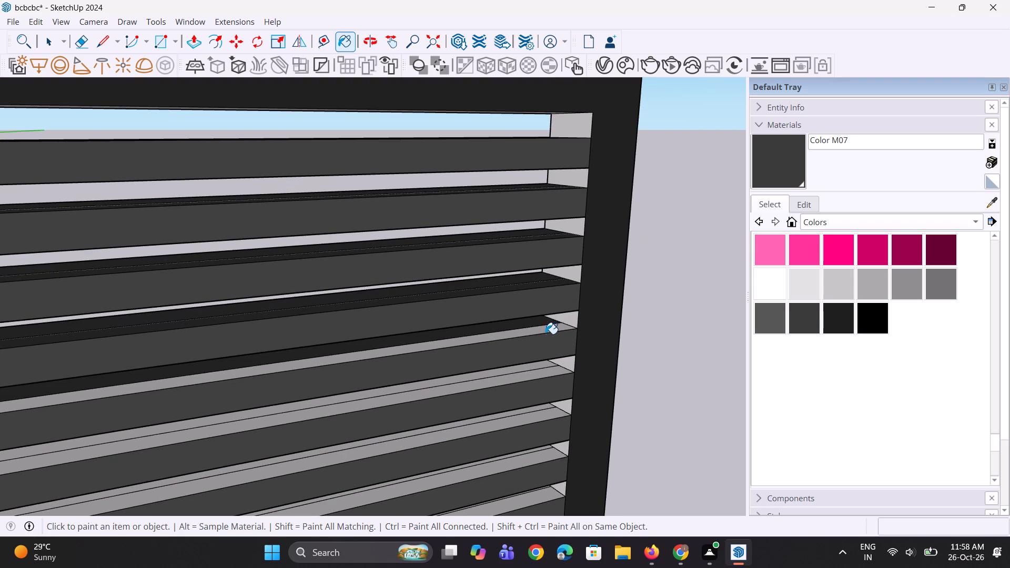
Paint the front strip of the right gate panel's partly painted slat and the upper faces of the two slats below with Color M07.
{"action": "left_click", "coordinate": [547, 329]}
{"action": "scroll", "coordinate": [541, 263], "scroll_direction": "down", "scroll_amount": 4}
{"action": "scroll", "coordinate": [541, 326], "scroll_direction": "up", "scroll_amount": 4}
{"action": "left_click", "coordinate": [538, 341]}
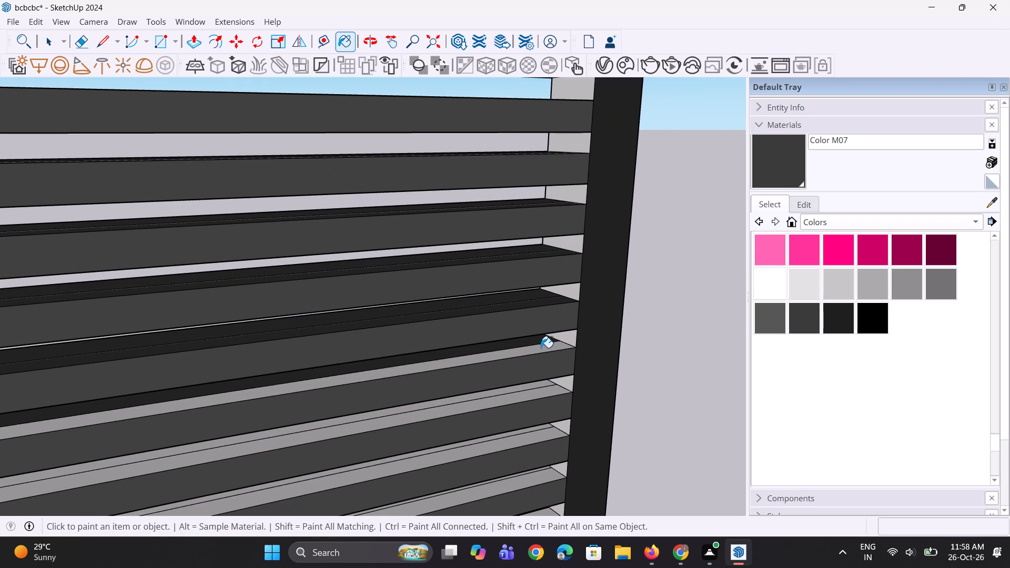
{"action": "left_click", "coordinate": [541, 348]}
{"action": "scroll", "coordinate": [533, 209], "scroll_direction": "down", "scroll_amount": 5}
{"action": "scroll", "coordinate": [549, 317], "scroll_direction": "up", "scroll_amount": 4}
{"action": "left_click", "coordinate": [534, 326]}
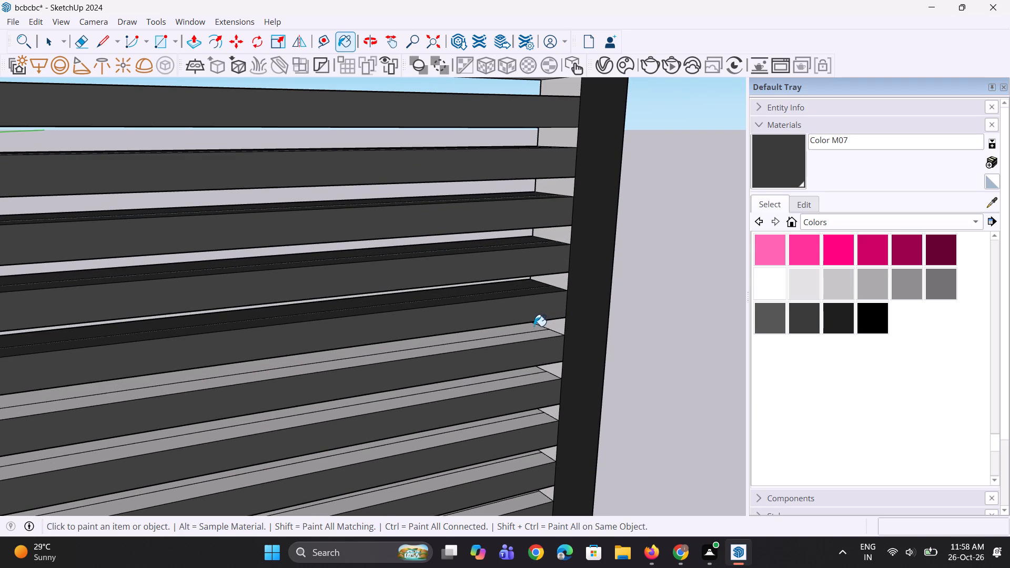
{"action": "left_click", "coordinate": [533, 334]}
Paint both upper strips of the next two light-topped slats, the eighth and ninth, on the right gate panel with Color M07.
{"action": "scroll", "coordinate": [544, 269], "scroll_direction": "down", "scroll_amount": 9}
{"action": "scroll", "coordinate": [537, 325], "scroll_direction": "up", "scroll_amount": 4}
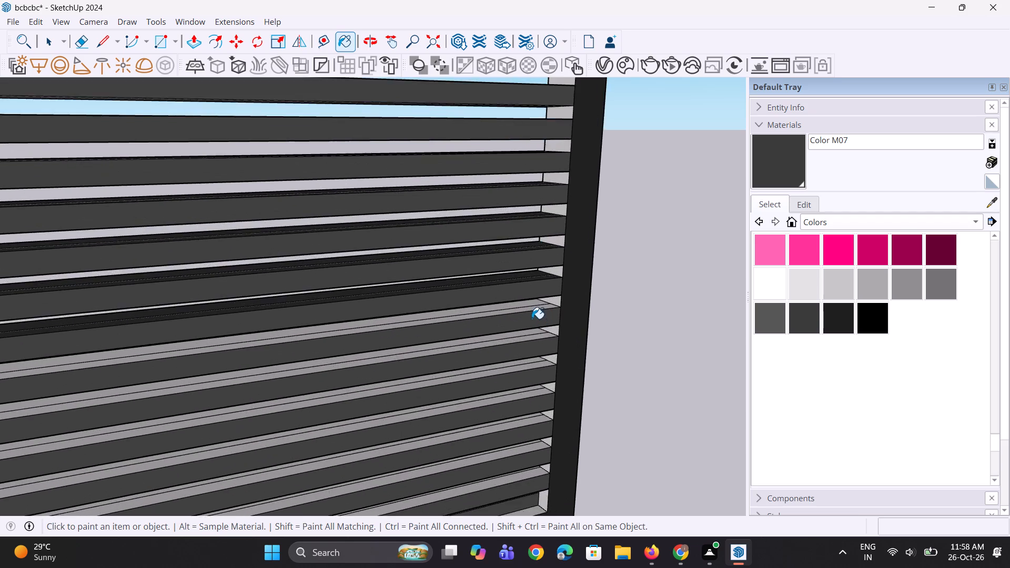
{"action": "scroll", "coordinate": [532, 319], "scroll_direction": "up", "scroll_amount": 3}
{"action": "middle_click_drag", "start_coordinate": [529, 315], "coordinate": [526, 352]}
{"action": "scroll", "coordinate": [524, 320], "scroll_direction": "up", "scroll_amount": 2}
{"action": "left_click", "coordinate": [524, 309]}
{"action": "left_click", "coordinate": [522, 300]}
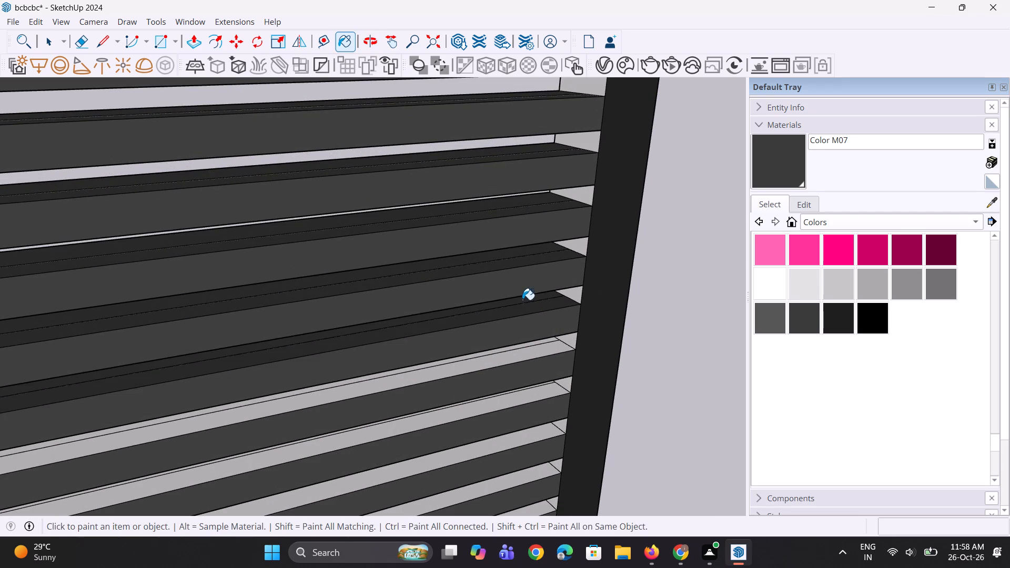
{"action": "scroll", "coordinate": [510, 232], "scroll_direction": "down", "scroll_amount": 3}
{"action": "scroll", "coordinate": [502, 354], "scroll_direction": "up", "scroll_amount": 6}
{"action": "left_click", "coordinate": [509, 318]}
{"action": "left_click", "coordinate": [507, 300]}
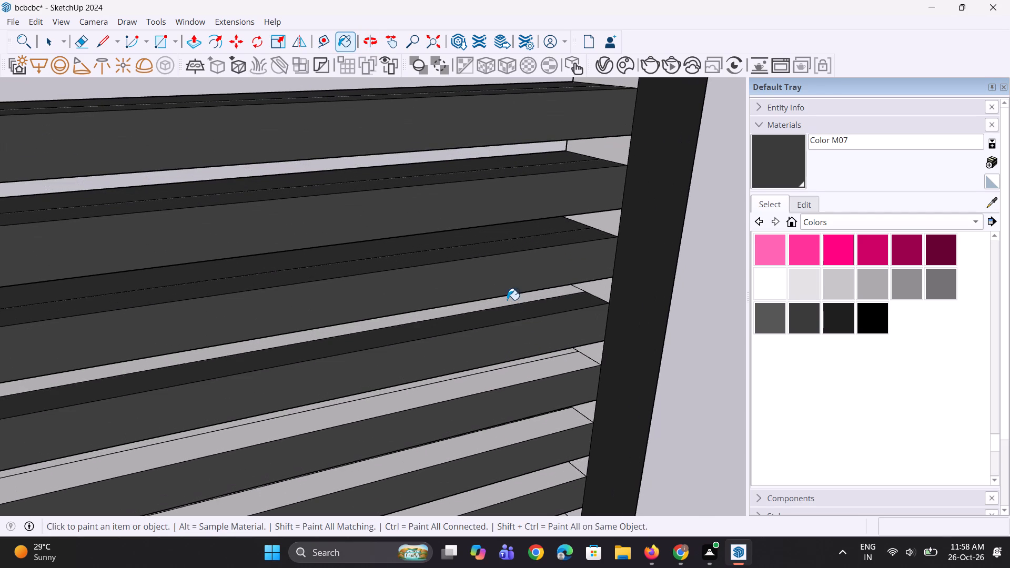
Paint both upper strips of the tenth and eleventh slats on the right gate panel with Color M07.
{"action": "scroll", "coordinate": [506, 292], "scroll_direction": "down", "scroll_amount": 4}
{"action": "scroll", "coordinate": [508, 343], "scroll_direction": "up", "scroll_amount": 4}
{"action": "left_click", "coordinate": [514, 353]}
{"action": "left_click", "coordinate": [514, 346]}
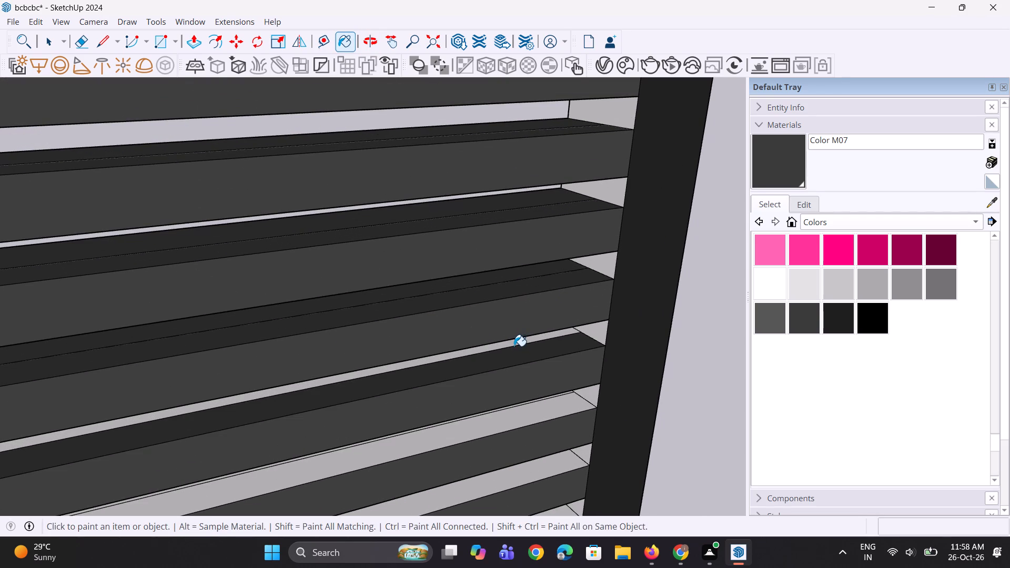
{"action": "left_click", "coordinate": [514, 341]}
{"action": "scroll", "coordinate": [516, 281], "scroll_direction": "down", "scroll_amount": 3}
{"action": "scroll", "coordinate": [512, 370], "scroll_direction": "up", "scroll_amount": 4}
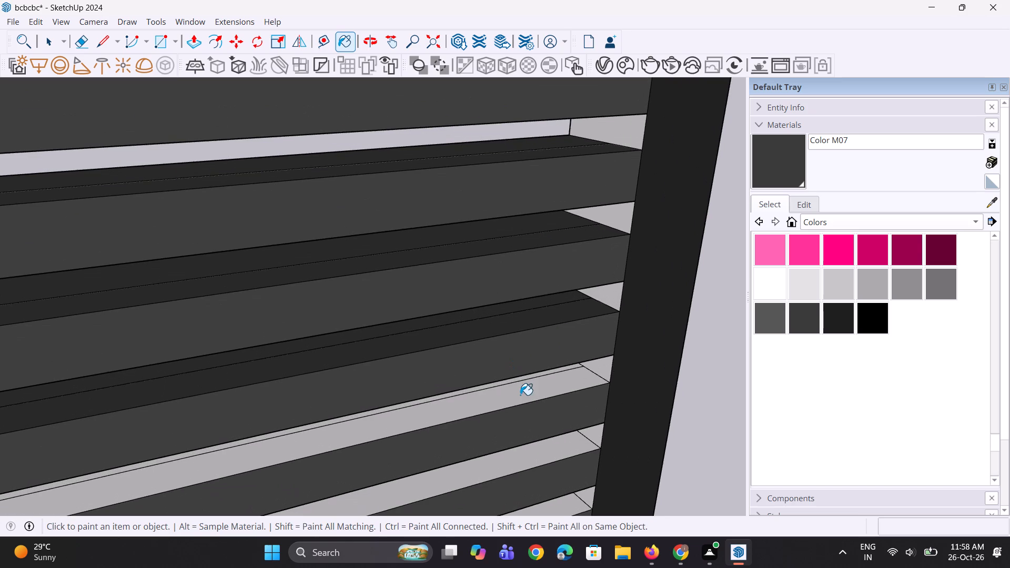
{"action": "left_click", "coordinate": [520, 395]}
{"action": "scroll", "coordinate": [468, 293], "scroll_direction": "down", "scroll_amount": 5}
{"action": "scroll", "coordinate": [431, 259], "scroll_direction": "down", "scroll_amount": 9}
{"action": "middle_click_drag", "start_coordinate": [410, 280], "coordinate": [423, 332]}
{"action": "scroll", "coordinate": [423, 332], "scroll_direction": "up", "scroll_amount": 8}
{"action": "middle_click_drag", "start_coordinate": [437, 276], "coordinate": [372, 254]}
{"action": "scroll", "coordinate": [380, 248], "scroll_direction": "up", "scroll_amount": 3}
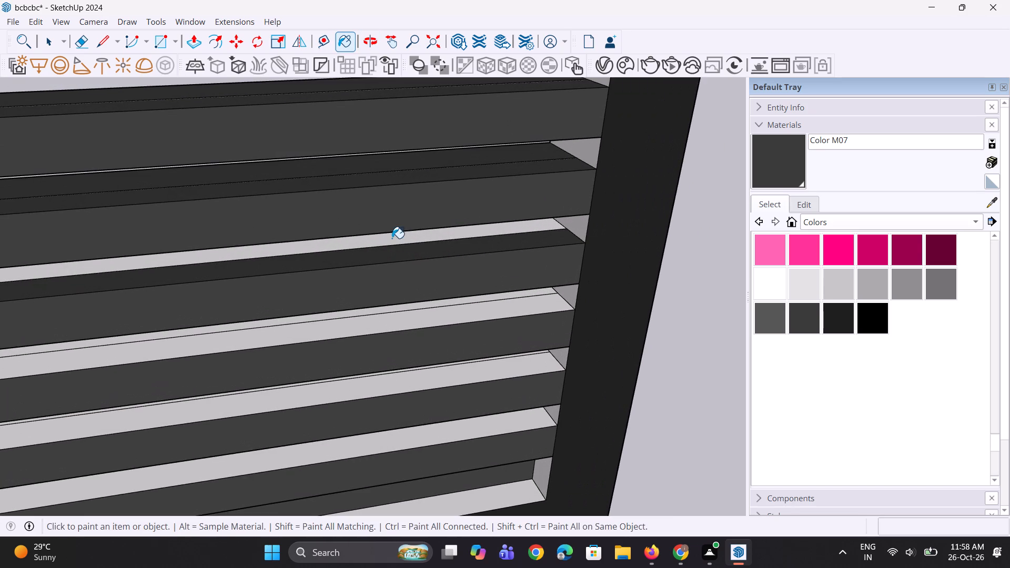
{"action": "left_click", "coordinate": [392, 238]}
Paint both upper strips of the twelfth, thirteenth and fourteenth slats on the right gate panel with Color M07.
{"action": "left_click", "coordinate": [453, 319]}
{"action": "left_click", "coordinate": [454, 302]}
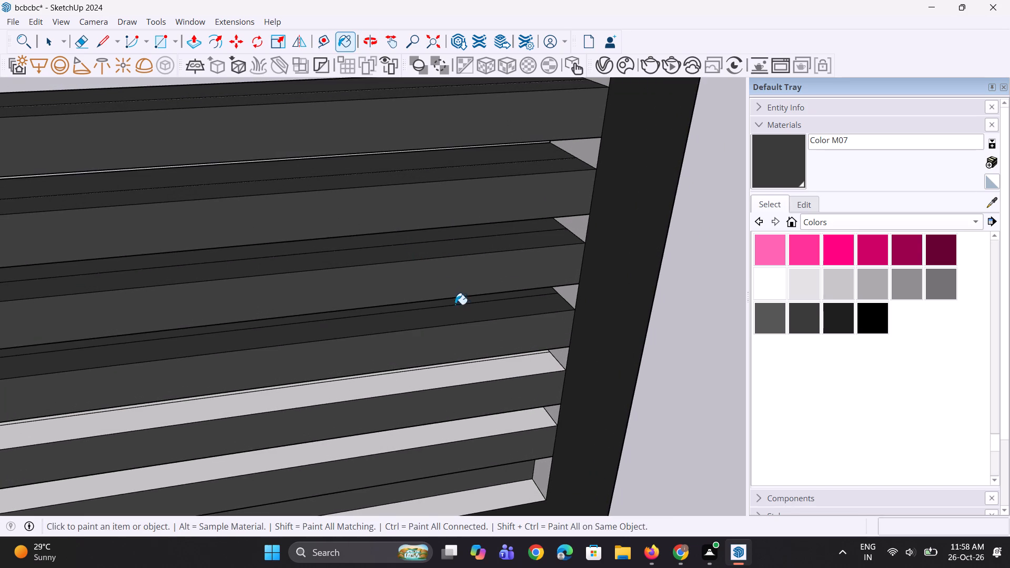
{"action": "left_click", "coordinate": [485, 374]}
{"action": "scroll", "coordinate": [495, 369], "scroll_direction": "up", "scroll_amount": 1}
{"action": "middle_click_drag", "start_coordinate": [492, 364], "coordinate": [474, 329]}
{"action": "scroll", "coordinate": [470, 352], "scroll_direction": "up", "scroll_amount": 3}
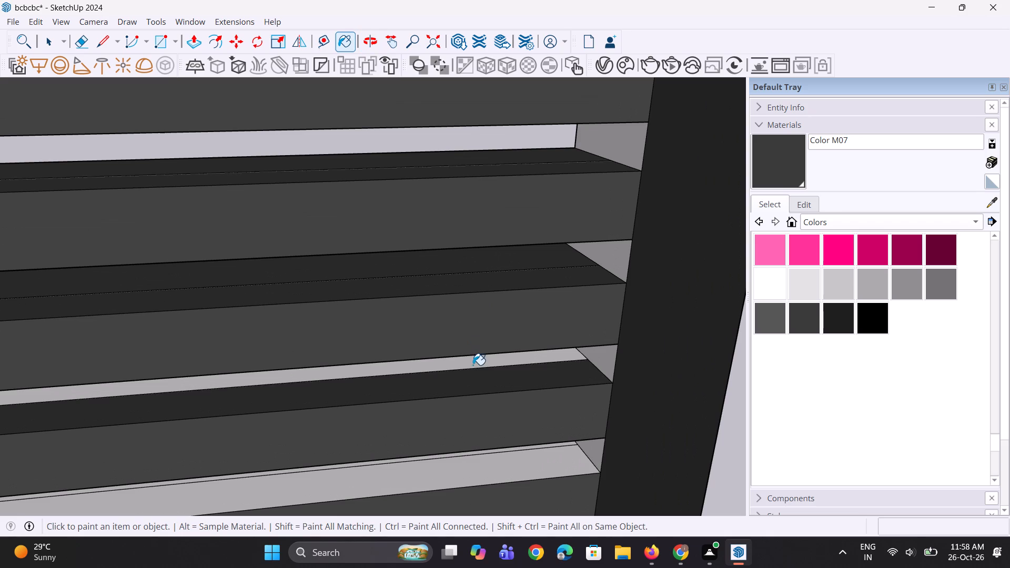
{"action": "left_click", "coordinate": [473, 365]}
{"action": "scroll", "coordinate": [500, 292], "scroll_direction": "down", "scroll_amount": 4}
{"action": "scroll", "coordinate": [514, 426], "scroll_direction": "up", "scroll_amount": 3}
{"action": "left_click", "coordinate": [510, 419]}
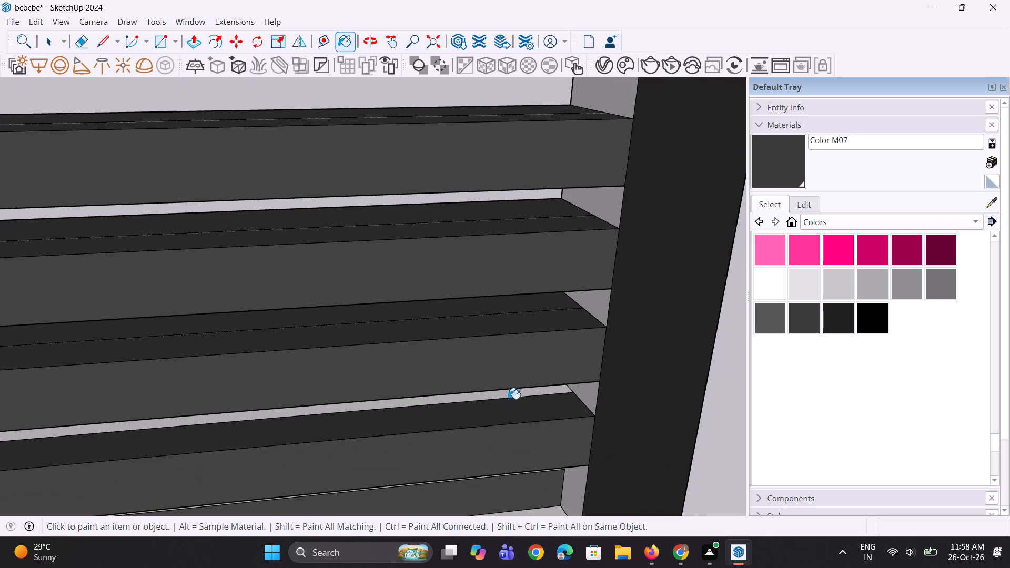
{"action": "left_click", "coordinate": [509, 395]}
Paint the upper faces of the right gate panel's bottom slat and the frame rail beneath it with Color M07.
{"action": "scroll", "coordinate": [493, 248], "scroll_direction": "down", "scroll_amount": 8}
{"action": "scroll", "coordinate": [528, 368], "scroll_direction": "up", "scroll_amount": 5}
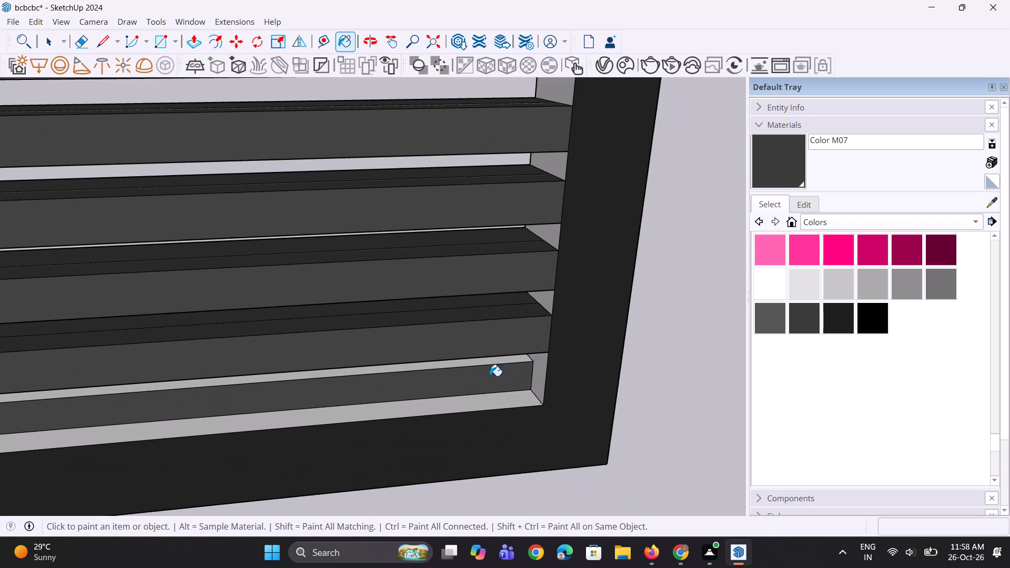
{"action": "scroll", "coordinate": [490, 376], "scroll_direction": "up", "scroll_amount": 2}
{"action": "middle_click_drag", "start_coordinate": [448, 368], "coordinate": [405, 371]}
{"action": "left_click", "coordinate": [436, 364]}
{"action": "scroll", "coordinate": [571, 395], "scroll_direction": "down", "scroll_amount": 4}
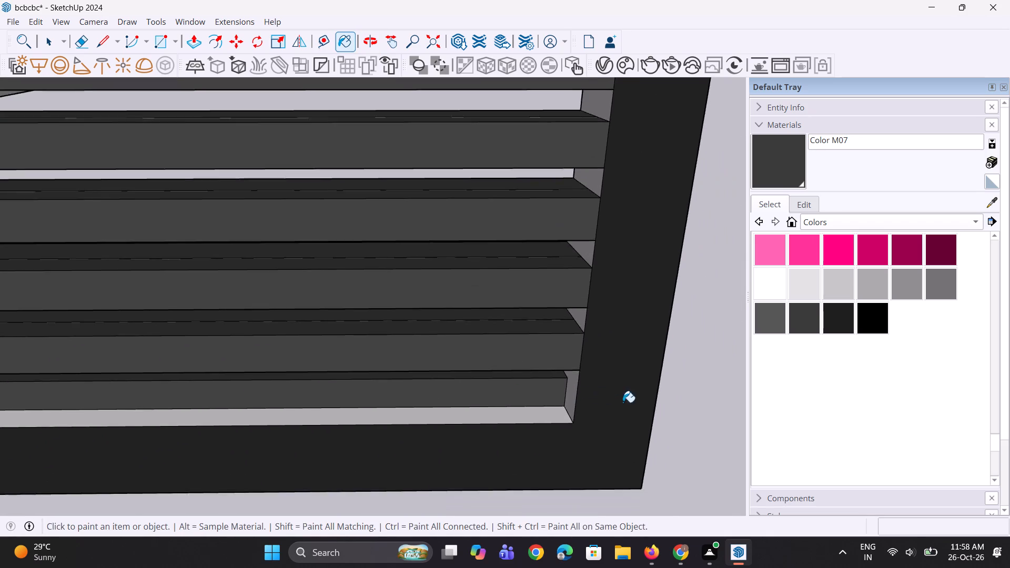
{"action": "scroll", "coordinate": [623, 402], "scroll_direction": "down", "scroll_amount": 12}
{"action": "scroll", "coordinate": [554, 418], "scroll_direction": "up", "scroll_amount": 2}
{"action": "left_click", "coordinate": [568, 396]}
{"action": "left_click", "coordinate": [569, 400]}
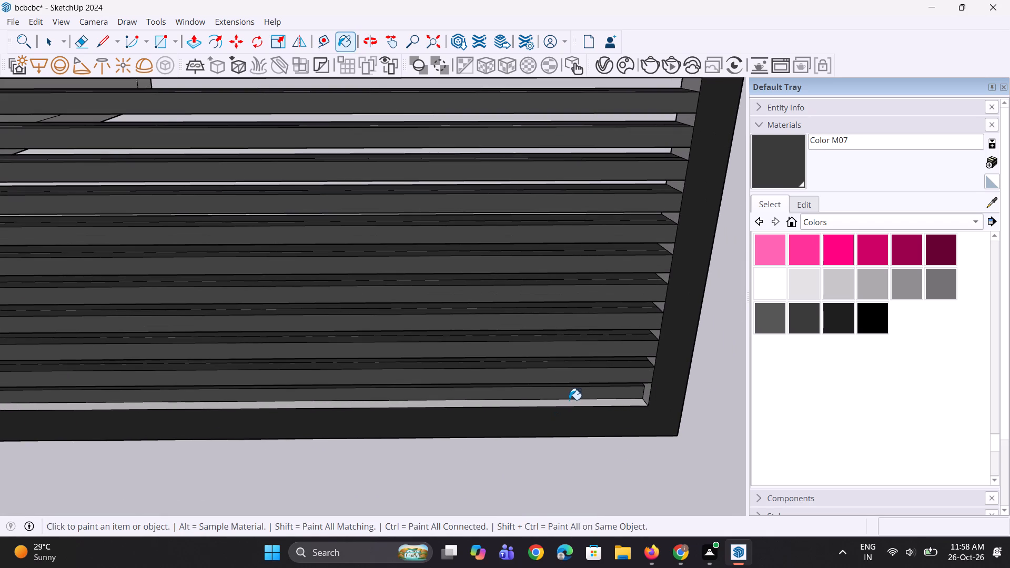
{"action": "left_click", "coordinate": [570, 402]}
Paint both strips of the upper face on the left gate panel's top slat with Color M07.
{"action": "scroll", "coordinate": [725, 395], "scroll_direction": "down", "scroll_amount": 10}
{"action": "scroll", "coordinate": [692, 400], "scroll_direction": "up", "scroll_amount": 1}
{"action": "middle_click_drag", "start_coordinate": [691, 400], "coordinate": [643, 316]}
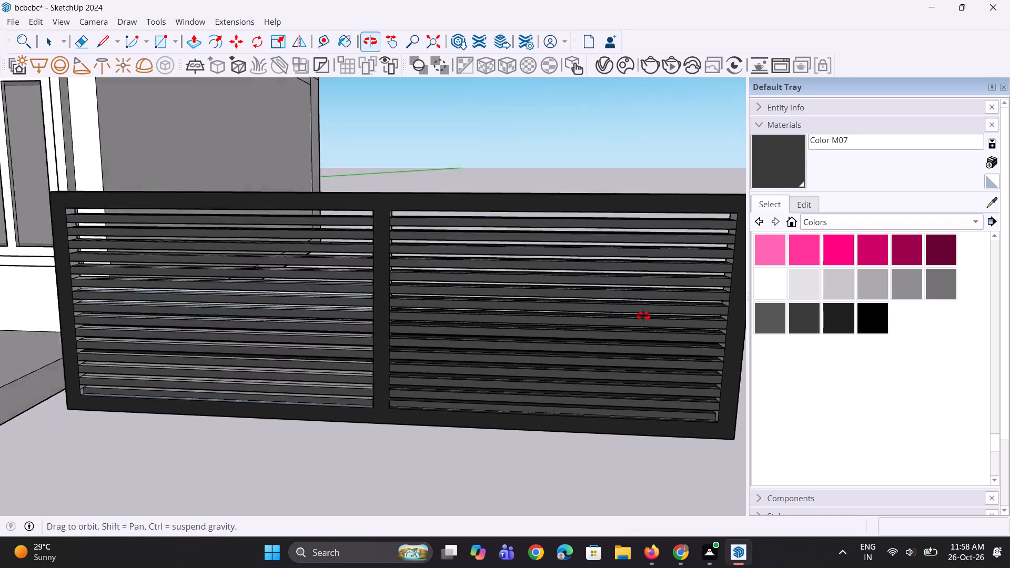
{"action": "middle_click_drag", "start_coordinate": [643, 316], "coordinate": [751, 395]}
{"action": "scroll", "coordinate": [351, 248], "scroll_direction": "up", "scroll_amount": 8}
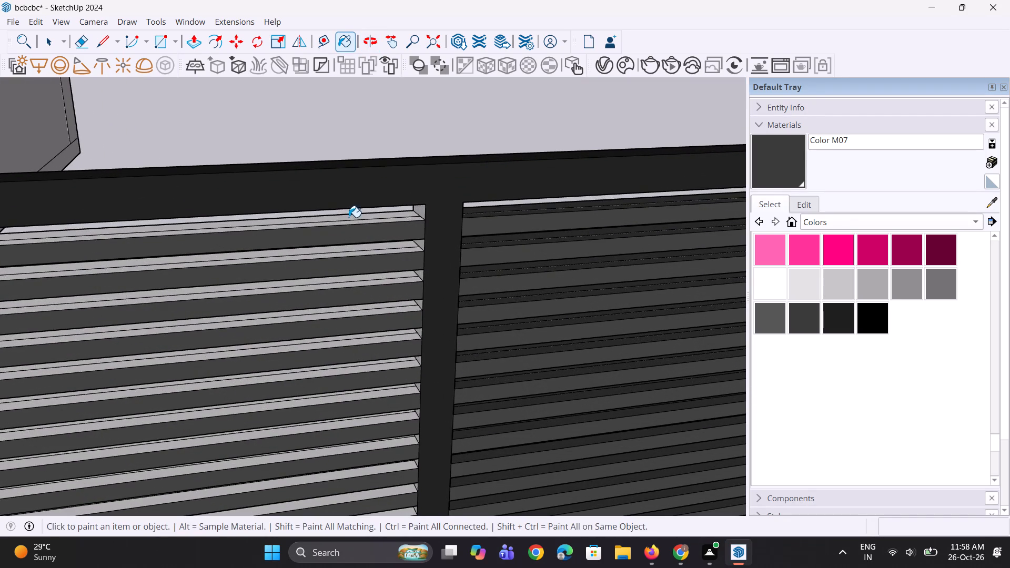
{"action": "left_click", "coordinate": [349, 217]}
{"action": "left_click", "coordinate": [352, 224]}
{"action": "left_click", "coordinate": [376, 221]}
{"action": "scroll", "coordinate": [376, 227], "scroll_direction": "up", "scroll_amount": 11}
{"action": "left_click_drag", "start_coordinate": [371, 246], "coordinate": [381, 277]}
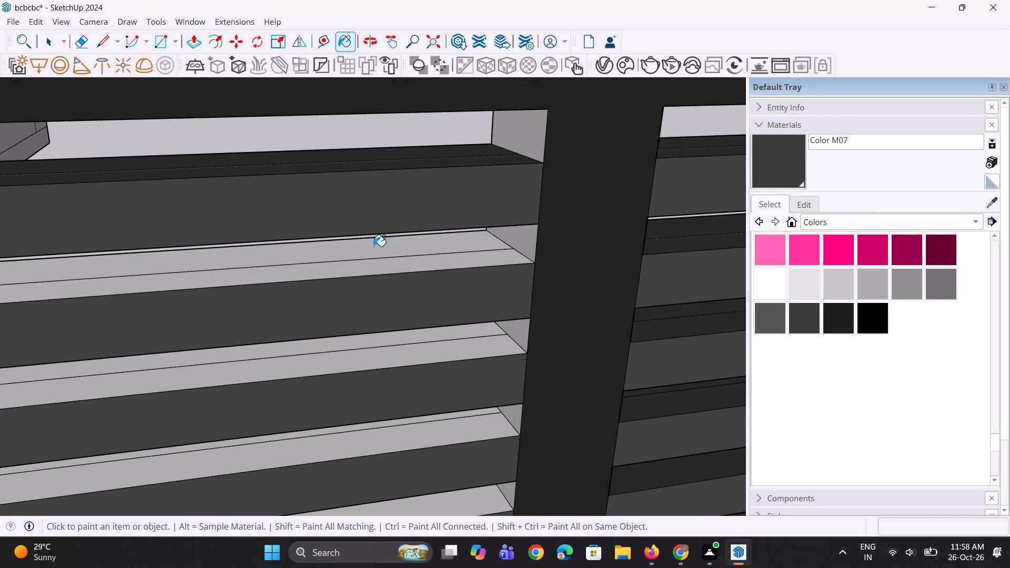
Paint both upper strips of the second, third and fourth slats on the left gate panel with Color M07.
{"action": "left_click", "coordinate": [373, 246]}
{"action": "left_click", "coordinate": [377, 267]}
{"action": "left_click", "coordinate": [416, 329]}
{"action": "left_click", "coordinate": [421, 348]}
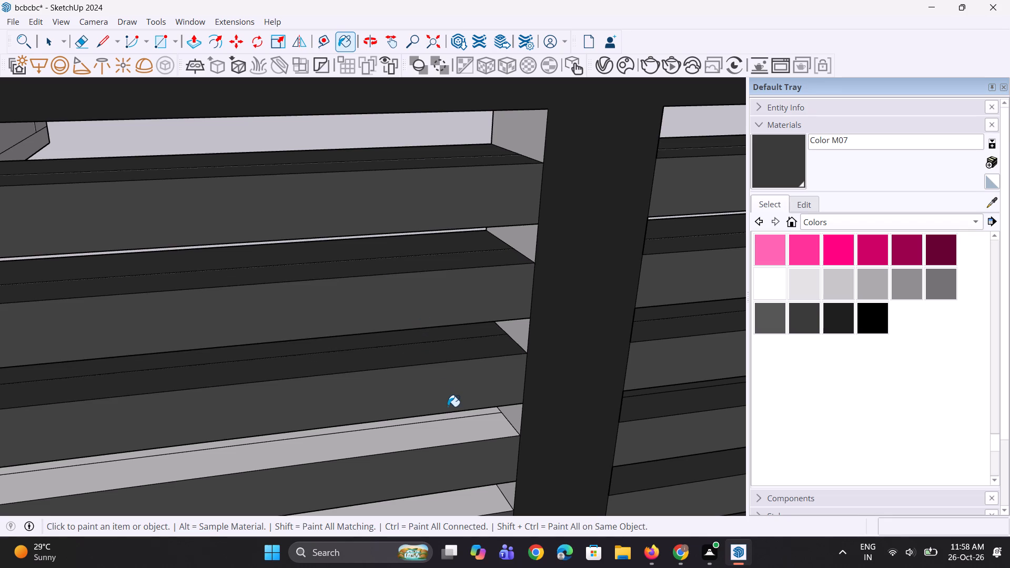
{"action": "left_click", "coordinate": [448, 410]}
{"action": "left_click", "coordinate": [454, 420]}
{"action": "scroll", "coordinate": [454, 420], "scroll_direction": "up", "scroll_amount": 2}
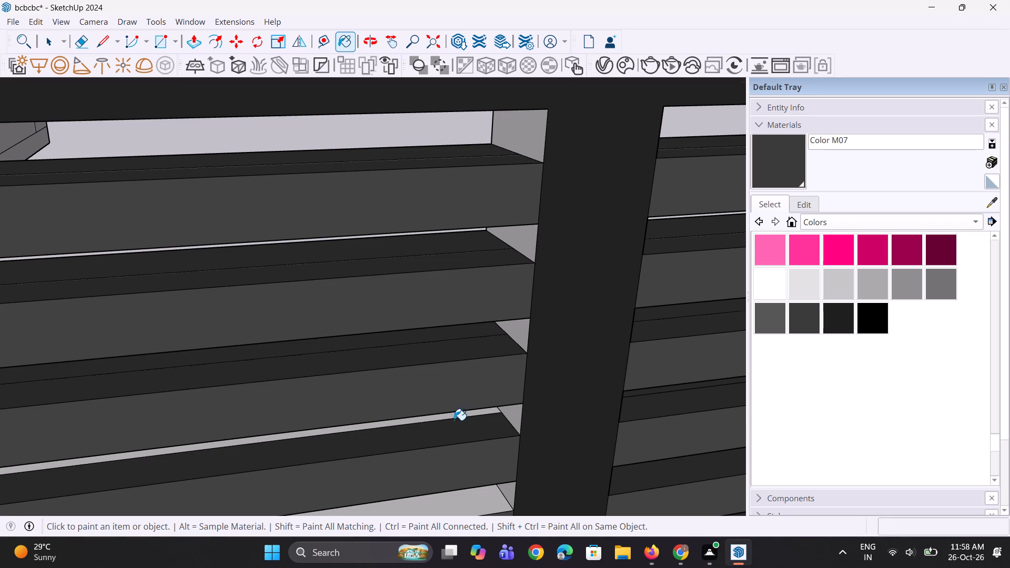
{"action": "scroll", "coordinate": [454, 420], "scroll_direction": "up", "scroll_amount": 1}
{"action": "left_click", "coordinate": [452, 412]}
Paint both upper strips of the fifth, sixth and seventh slats on the left gate panel with Color M07.
{"action": "scroll", "coordinate": [296, 152], "scroll_direction": "down", "scroll_amount": 9}
{"action": "middle_click_drag", "start_coordinate": [289, 157], "coordinate": [298, 219]}
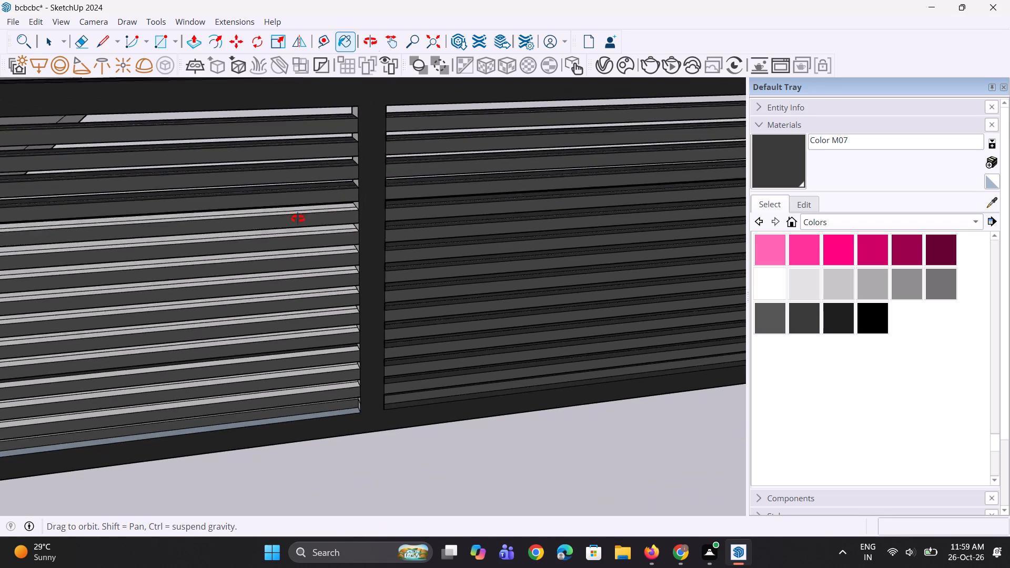
{"action": "middle_click_drag", "start_coordinate": [298, 219], "coordinate": [300, 237]}
{"action": "scroll", "coordinate": [286, 236], "scroll_direction": "up", "scroll_amount": 8}
{"action": "middle_click_drag", "start_coordinate": [309, 234], "coordinate": [290, 200]}
{"action": "scroll", "coordinate": [281, 185], "scroll_direction": "up", "scroll_amount": 3}
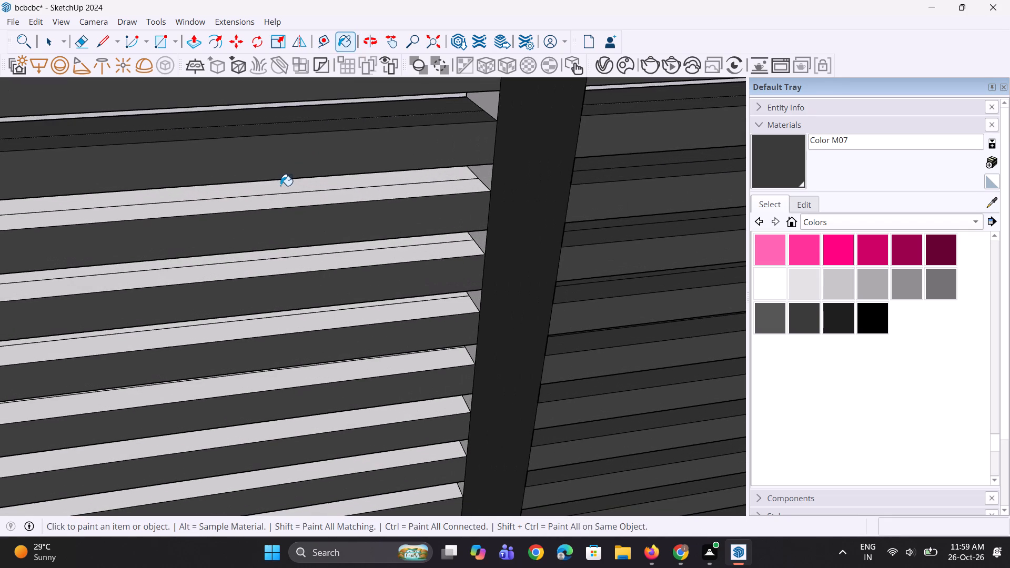
{"action": "left_click", "coordinate": [280, 186]}
{"action": "left_click", "coordinate": [286, 195]}
{"action": "left_click", "coordinate": [311, 198]}
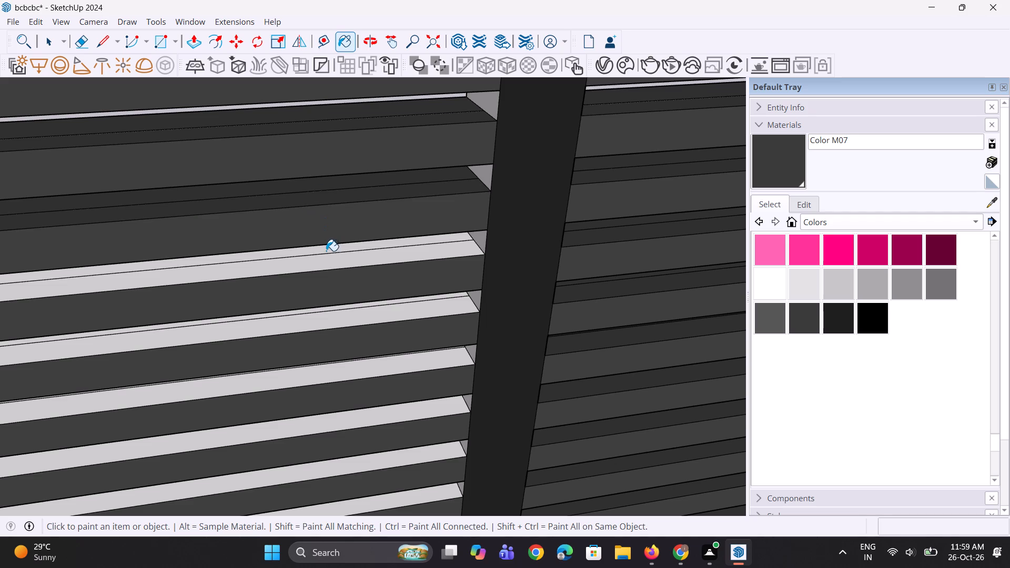
{"action": "left_click", "coordinate": [327, 250]}
{"action": "left_click", "coordinate": [331, 262]}
{"action": "left_click", "coordinate": [360, 307]}
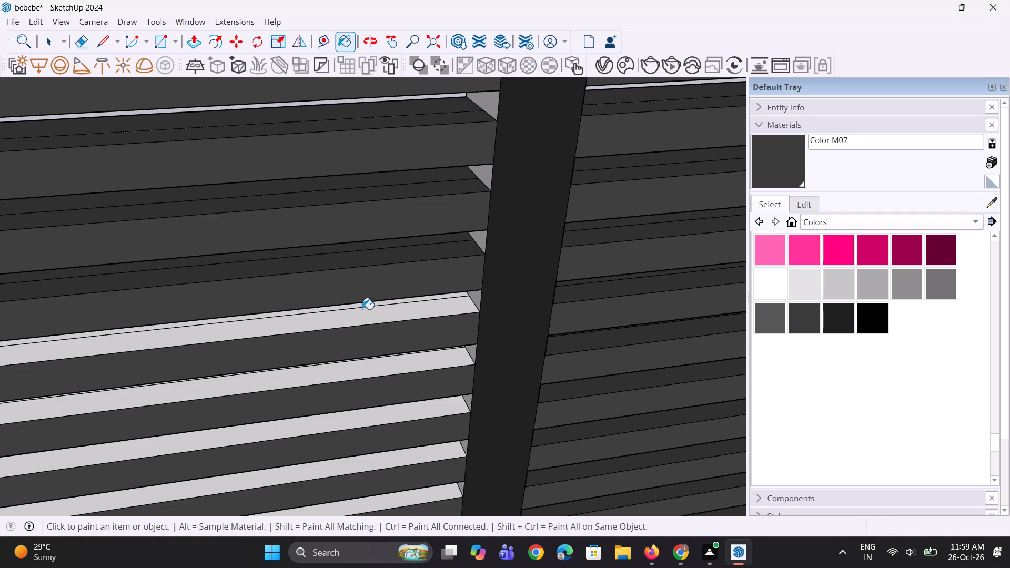
{"action": "left_click", "coordinate": [366, 312]}
Paint both upper strips of the eighth and ninth slats on the left gate panel with Color M07.
{"action": "scroll", "coordinate": [143, 339], "scroll_direction": "down", "scroll_amount": 3}
{"action": "scroll", "coordinate": [154, 408], "scroll_direction": "up", "scroll_amount": 4}
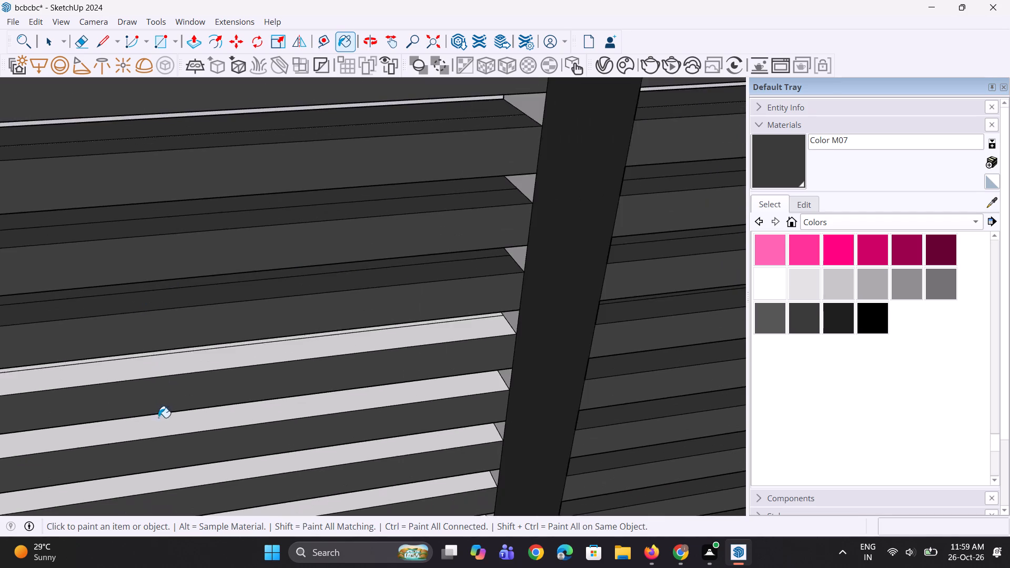
{"action": "middle_click_drag", "start_coordinate": [156, 403], "coordinate": [137, 378]}
{"action": "scroll", "coordinate": [136, 374], "scroll_direction": "down", "scroll_amount": 1}
{"action": "scroll", "coordinate": [143, 360], "scroll_direction": "up", "scroll_amount": 4}
{"action": "left_click", "coordinate": [149, 353]}
{"action": "left_click", "coordinate": [158, 329]}
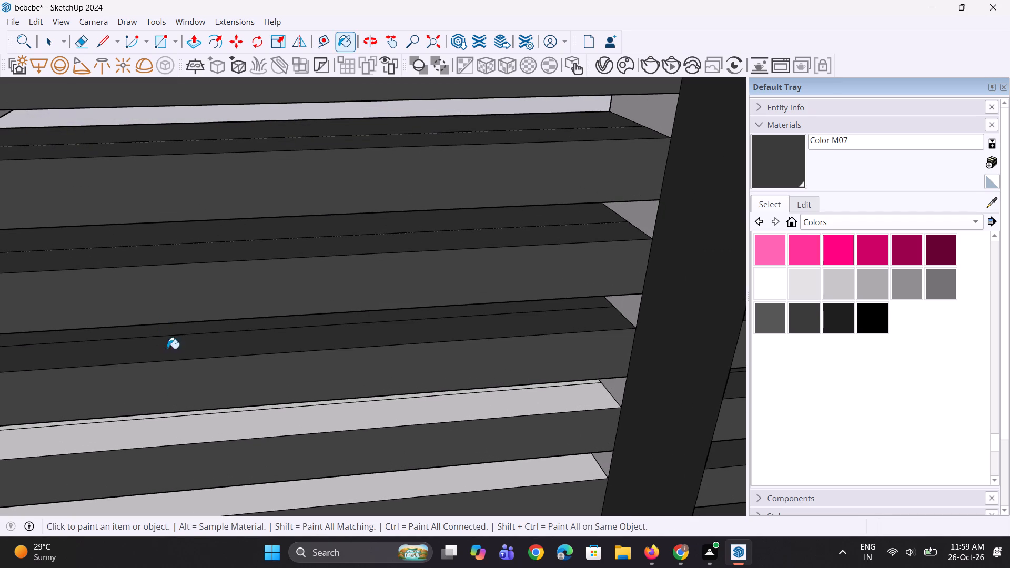
{"action": "left_click", "coordinate": [207, 424]}
{"action": "middle_click_drag", "start_coordinate": [227, 441], "coordinate": [209, 411]}
{"action": "scroll", "coordinate": [223, 411], "scroll_direction": "up", "scroll_amount": 2}
{"action": "left_click", "coordinate": [233, 402]}
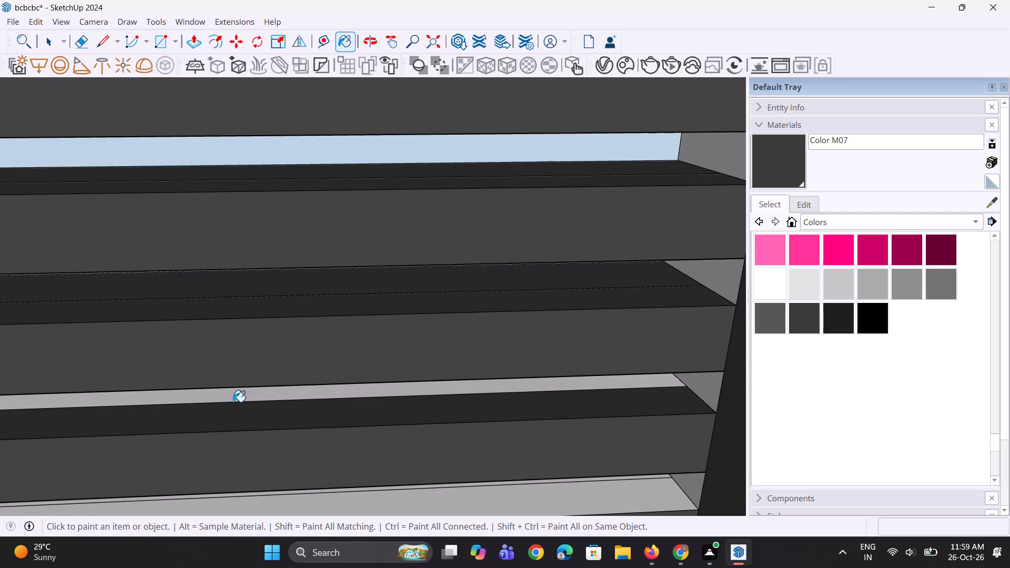
{"action": "left_click", "coordinate": [242, 392]}
Paint both upper strips of the tenth slat on the left gate panel with Color M07.
{"action": "scroll", "coordinate": [251, 351], "scroll_direction": "down", "scroll_amount": 10}
{"action": "middle_click_drag", "start_coordinate": [297, 364], "coordinate": [279, 395]}
{"action": "scroll", "coordinate": [282, 413], "scroll_direction": "up", "scroll_amount": 4}
{"action": "left_click", "coordinate": [285, 413]}
{"action": "middle_click_drag", "start_coordinate": [309, 441], "coordinate": [300, 403]}
{"action": "scroll", "coordinate": [298, 397], "scroll_direction": "up", "scroll_amount": 3}
{"action": "left_click", "coordinate": [313, 405]}
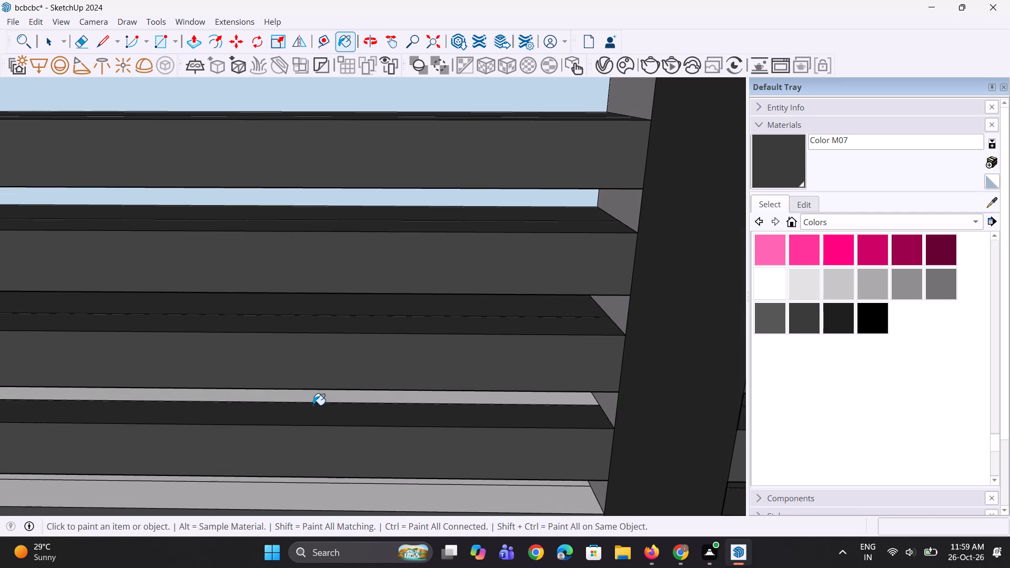
{"action": "left_click", "coordinate": [330, 398]}
Paint both upper strips of the eleventh slat on the left gate panel with Color M07.
{"action": "scroll", "coordinate": [355, 352], "scroll_direction": "down", "scroll_amount": 15}
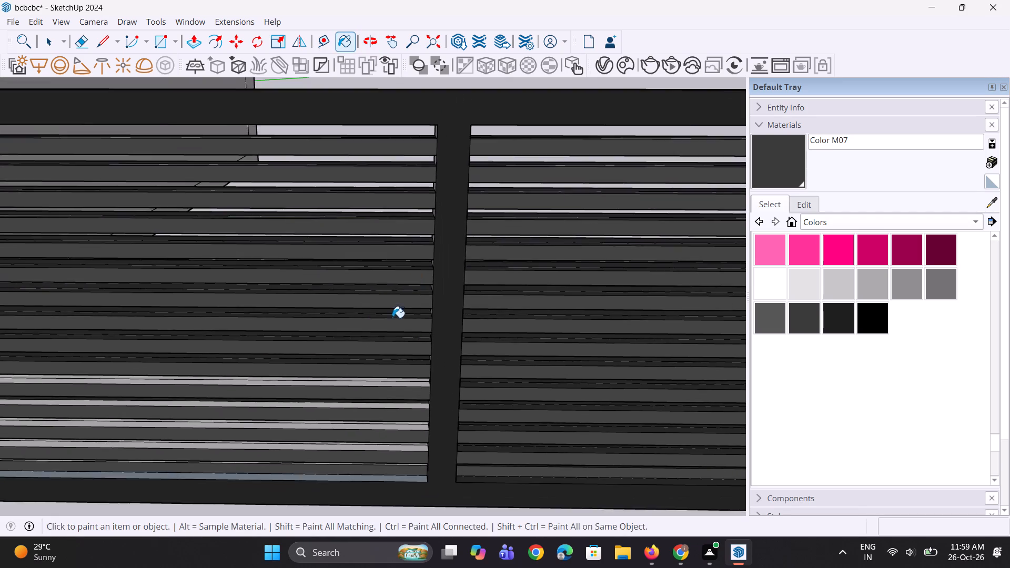
{"action": "scroll", "coordinate": [411, 282], "scroll_direction": "down", "scroll_amount": 4}
{"action": "middle_click_drag", "start_coordinate": [270, 364], "coordinate": [255, 402]}
{"action": "scroll", "coordinate": [257, 347], "scroll_direction": "up", "scroll_amount": 8}
{"action": "middle_click_drag", "start_coordinate": [281, 369], "coordinate": [277, 333]}
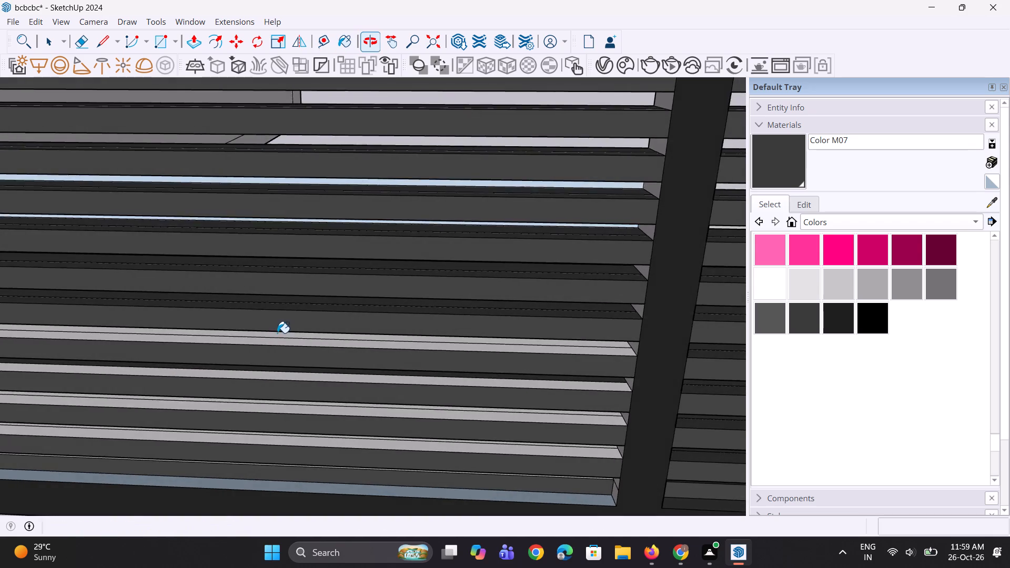
{"action": "scroll", "coordinate": [277, 333], "scroll_direction": "up", "scroll_amount": 4}
{"action": "left_click", "coordinate": [289, 347]}
{"action": "left_click", "coordinate": [304, 335]}
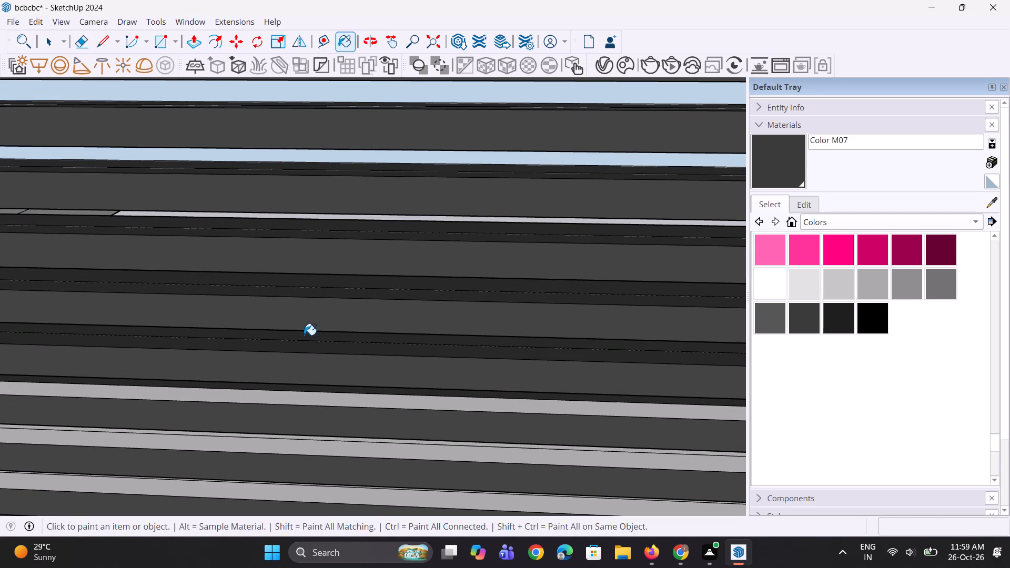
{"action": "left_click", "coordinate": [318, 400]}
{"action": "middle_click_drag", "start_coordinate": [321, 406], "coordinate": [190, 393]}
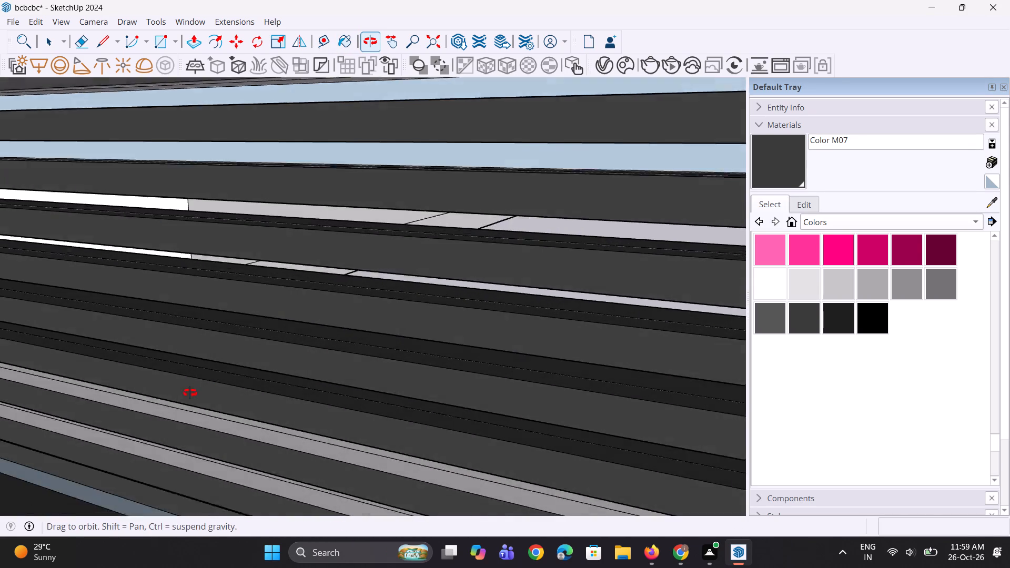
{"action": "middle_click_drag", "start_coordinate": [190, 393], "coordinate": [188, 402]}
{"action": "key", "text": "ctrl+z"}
Paint the light front strip of the twelfth slat's upper face on the left gate panel with Color M07.
{"action": "middle_click_drag", "start_coordinate": [265, 446], "coordinate": [337, 375]}
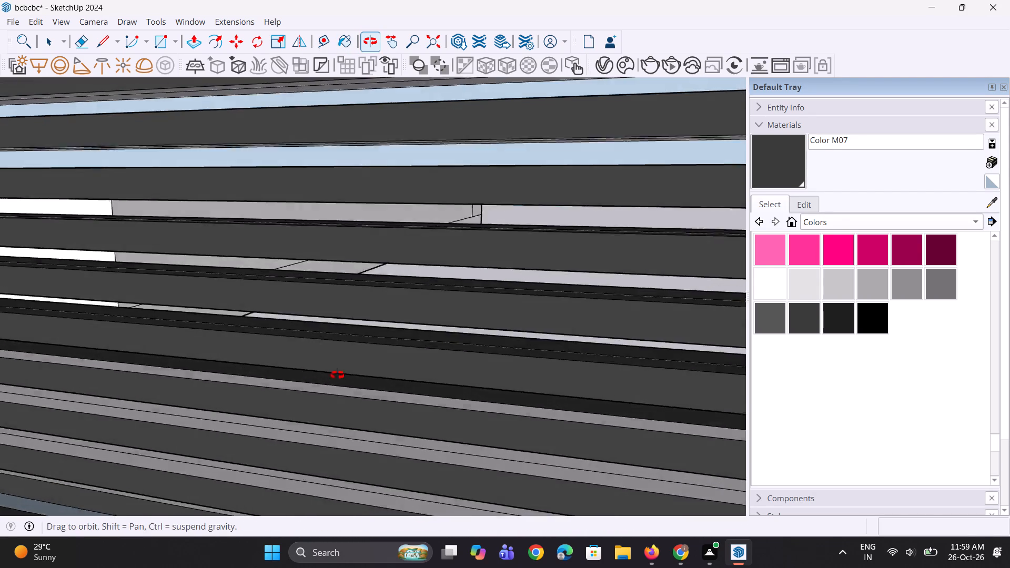
{"action": "middle_click_drag", "start_coordinate": [337, 375], "coordinate": [340, 370]}
{"action": "scroll", "coordinate": [340, 375], "scroll_direction": "up", "scroll_amount": 3}
{"action": "left_click", "coordinate": [346, 412]}
Paint both upper strips of the thirteenth slat on the left gate panel with Color M07.
{"action": "scroll", "coordinate": [375, 366], "scroll_direction": "down", "scroll_amount": 6}
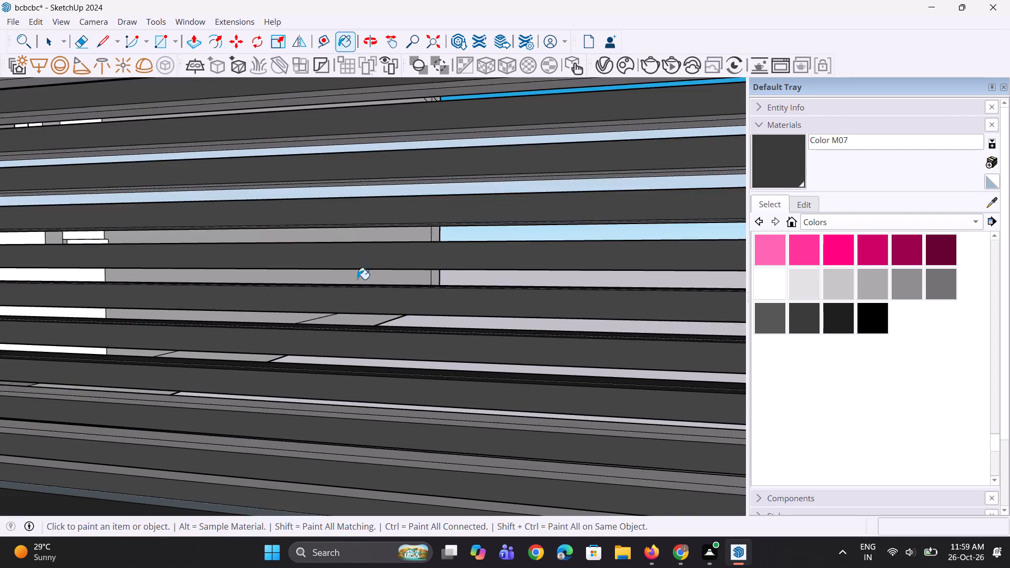
{"action": "scroll", "coordinate": [357, 279], "scroll_direction": "down", "scroll_amount": 4}
{"action": "middle_click_drag", "start_coordinate": [339, 324], "coordinate": [361, 403]}
{"action": "scroll", "coordinate": [421, 313], "scroll_direction": "up", "scroll_amount": 7}
{"action": "scroll", "coordinate": [479, 373], "scroll_direction": "up", "scroll_amount": 2}
{"action": "middle_click_drag", "start_coordinate": [478, 372], "coordinate": [469, 350]}
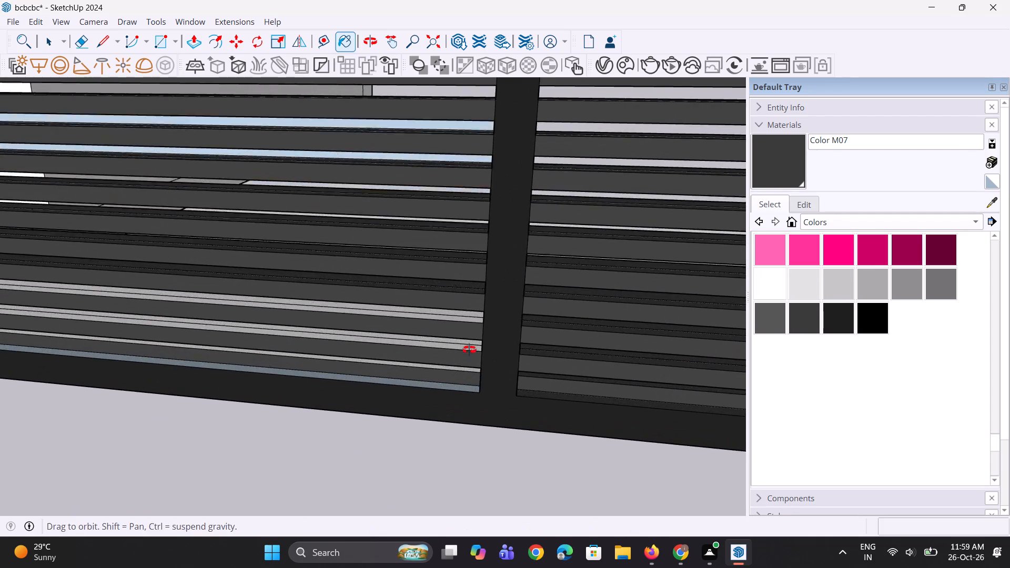
{"action": "middle_click_drag", "start_coordinate": [469, 350], "coordinate": [467, 343]}
{"action": "scroll", "coordinate": [461, 330], "scroll_direction": "up", "scroll_amount": 7}
{"action": "left_click", "coordinate": [469, 316]}
{"action": "left_click", "coordinate": [473, 303]}
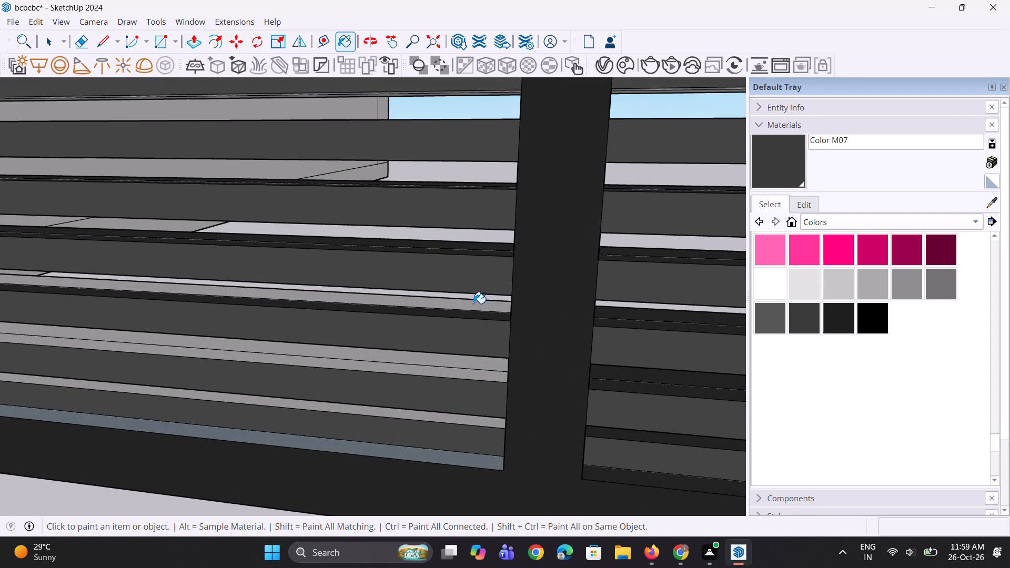
Paint both upper strips of the fourteenth slat on the left gate panel with Color M07.
{"action": "scroll", "coordinate": [464, 370], "scroll_direction": "up", "scroll_amount": 3}
{"action": "left_click", "coordinate": [463, 377]}
{"action": "left_click", "coordinate": [469, 364]}
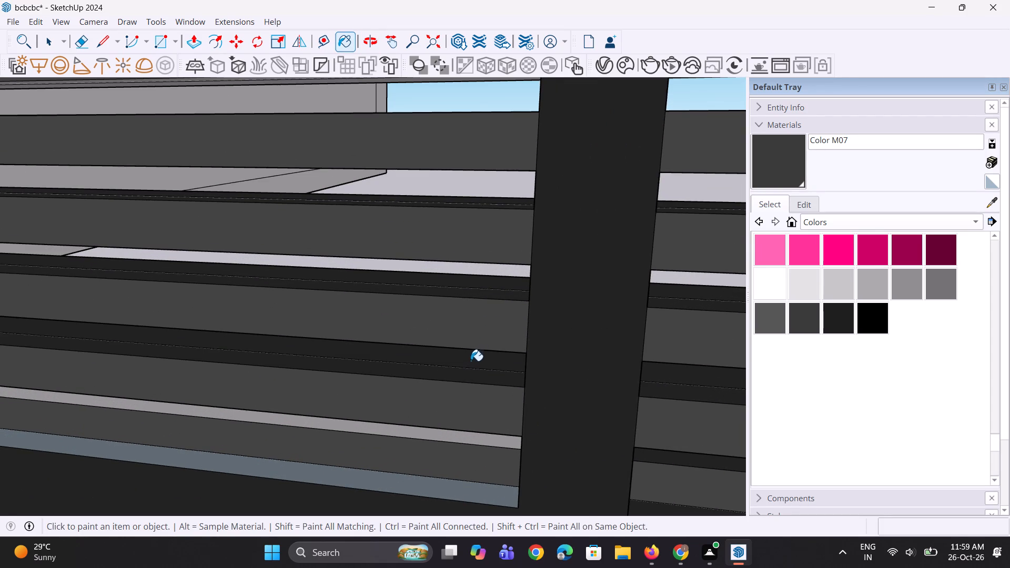
Paint the light upper strip of the bottom slat on the left gate panel with Color M07.
{"action": "scroll", "coordinate": [476, 357], "scroll_direction": "down", "scroll_amount": 3}
{"action": "scroll", "coordinate": [443, 465], "scroll_direction": "up", "scroll_amount": 2}
{"action": "scroll", "coordinate": [452, 423], "scroll_direction": "up", "scroll_amount": 3}
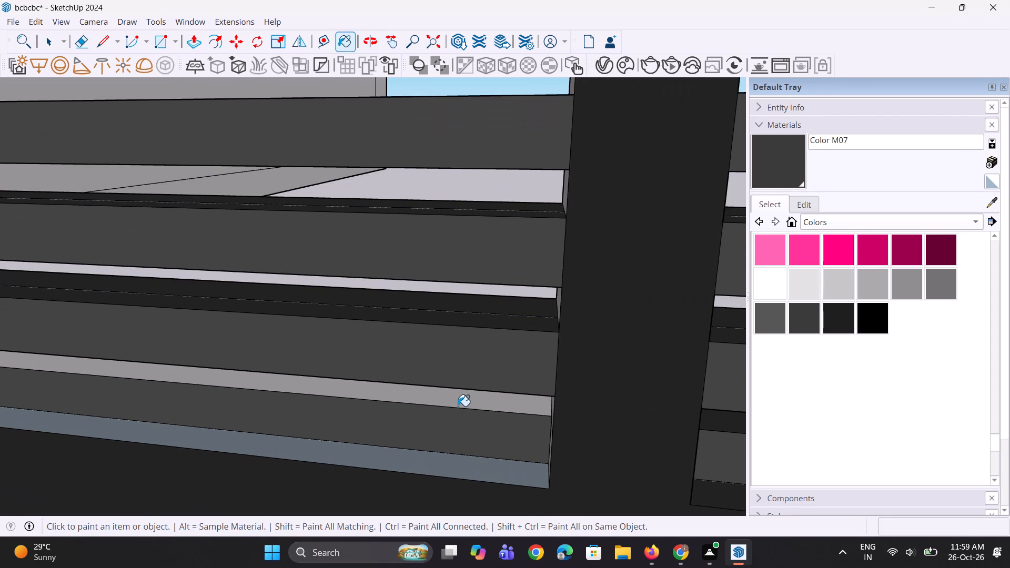
{"action": "middle_click_drag", "start_coordinate": [459, 373], "coordinate": [462, 383]}
{"action": "scroll", "coordinate": [462, 404], "scroll_direction": "up", "scroll_amount": 1}
{"action": "middle_click_drag", "start_coordinate": [463, 374], "coordinate": [477, 310]}
{"action": "scroll", "coordinate": [477, 310], "scroll_direction": "down", "scroll_amount": 1}
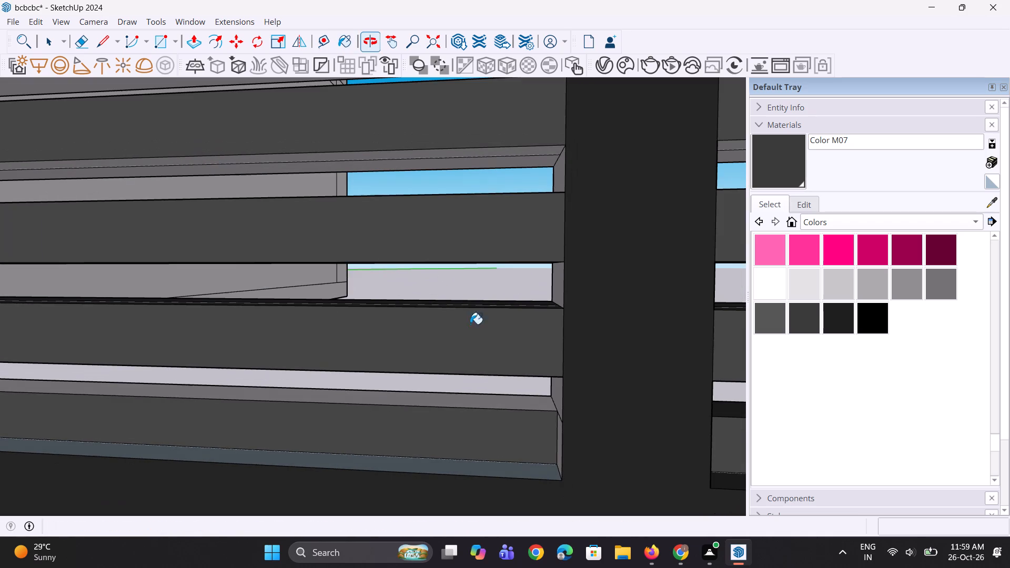
{"action": "left_click", "coordinate": [461, 404]}
{"action": "scroll", "coordinate": [481, 377], "scroll_direction": "down", "scroll_amount": 6}
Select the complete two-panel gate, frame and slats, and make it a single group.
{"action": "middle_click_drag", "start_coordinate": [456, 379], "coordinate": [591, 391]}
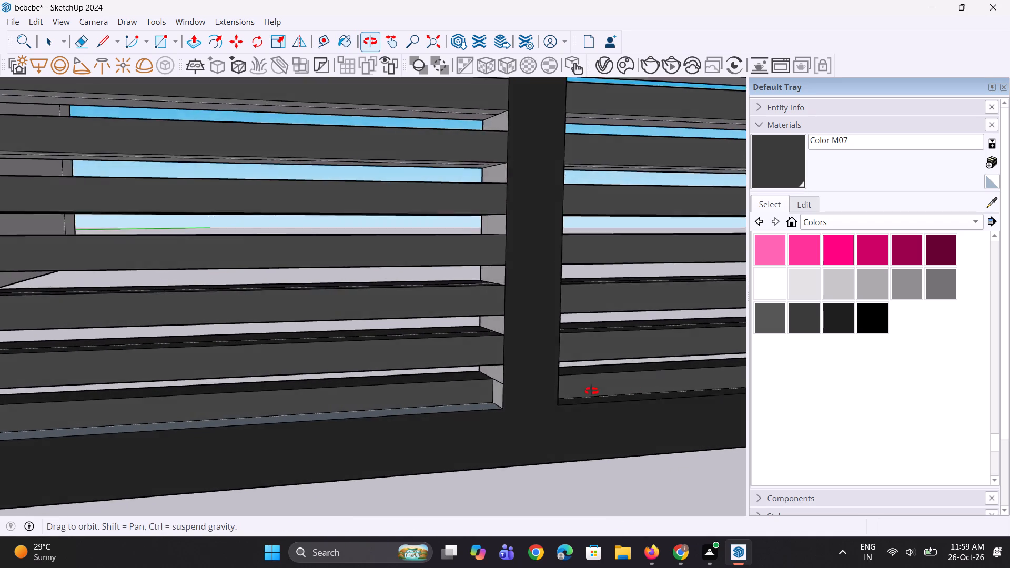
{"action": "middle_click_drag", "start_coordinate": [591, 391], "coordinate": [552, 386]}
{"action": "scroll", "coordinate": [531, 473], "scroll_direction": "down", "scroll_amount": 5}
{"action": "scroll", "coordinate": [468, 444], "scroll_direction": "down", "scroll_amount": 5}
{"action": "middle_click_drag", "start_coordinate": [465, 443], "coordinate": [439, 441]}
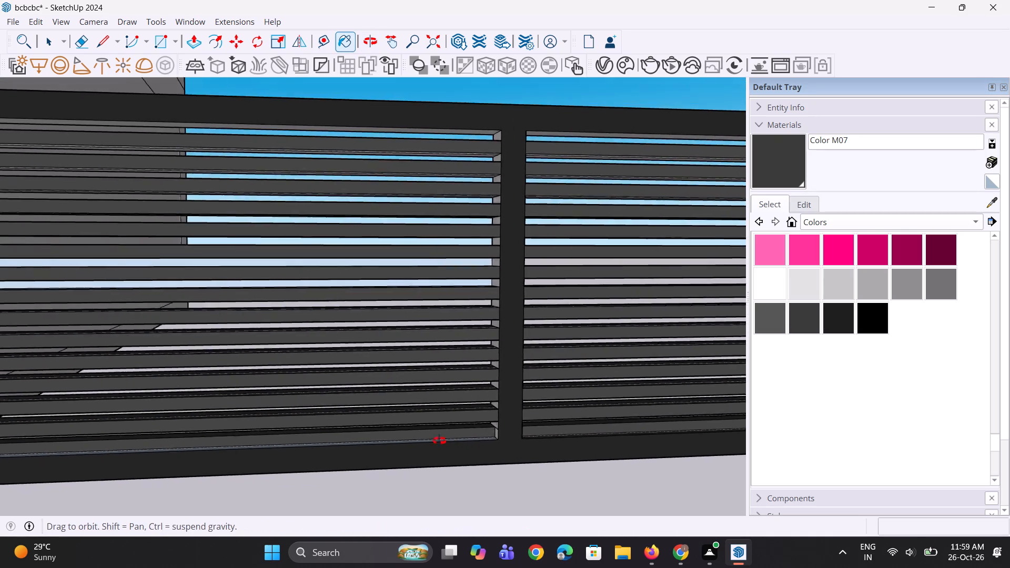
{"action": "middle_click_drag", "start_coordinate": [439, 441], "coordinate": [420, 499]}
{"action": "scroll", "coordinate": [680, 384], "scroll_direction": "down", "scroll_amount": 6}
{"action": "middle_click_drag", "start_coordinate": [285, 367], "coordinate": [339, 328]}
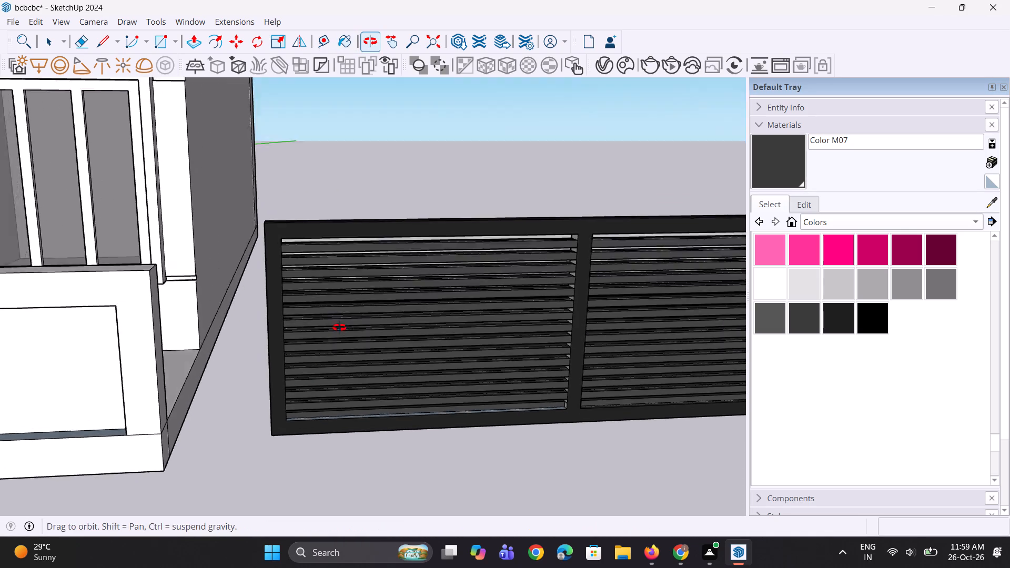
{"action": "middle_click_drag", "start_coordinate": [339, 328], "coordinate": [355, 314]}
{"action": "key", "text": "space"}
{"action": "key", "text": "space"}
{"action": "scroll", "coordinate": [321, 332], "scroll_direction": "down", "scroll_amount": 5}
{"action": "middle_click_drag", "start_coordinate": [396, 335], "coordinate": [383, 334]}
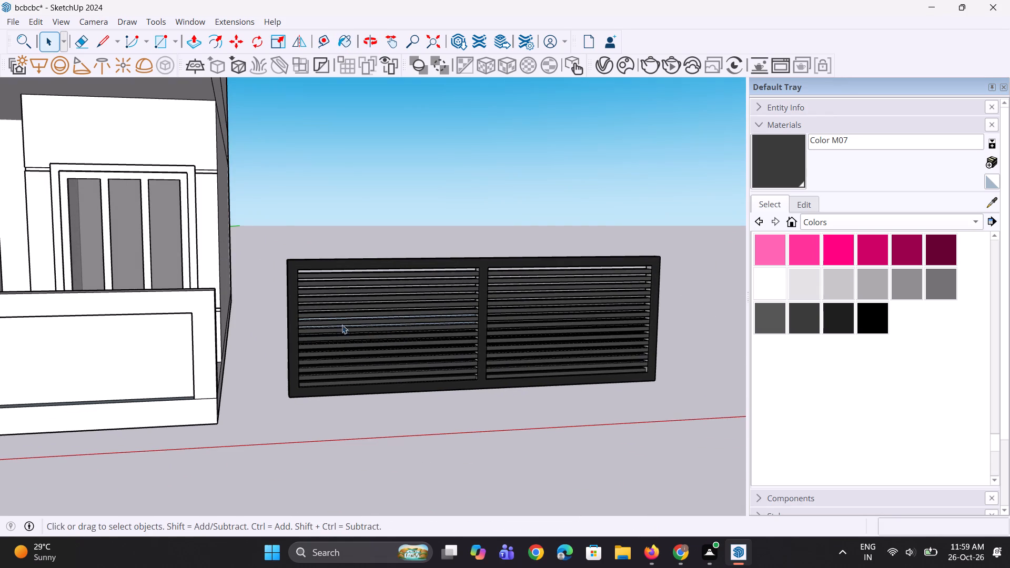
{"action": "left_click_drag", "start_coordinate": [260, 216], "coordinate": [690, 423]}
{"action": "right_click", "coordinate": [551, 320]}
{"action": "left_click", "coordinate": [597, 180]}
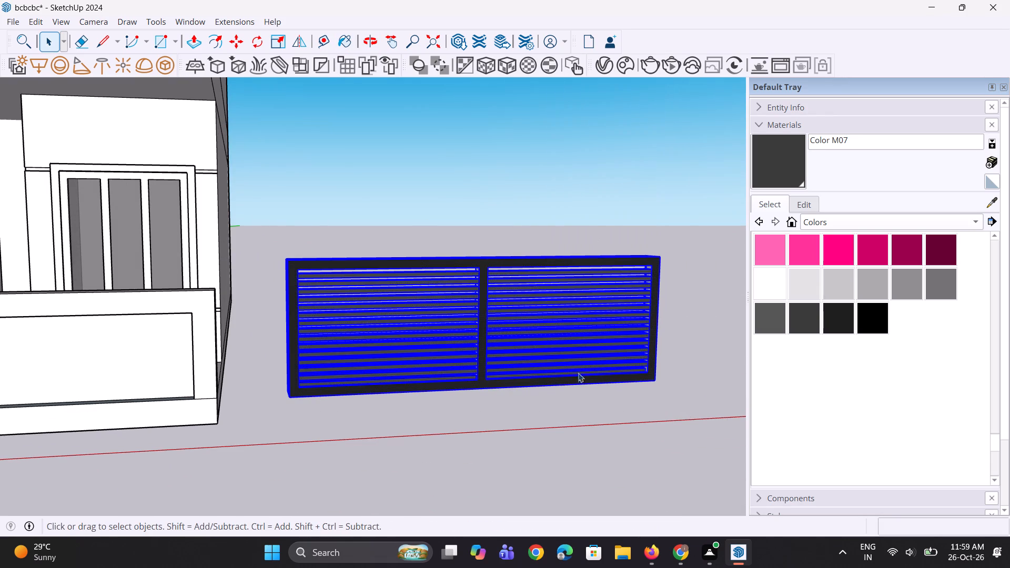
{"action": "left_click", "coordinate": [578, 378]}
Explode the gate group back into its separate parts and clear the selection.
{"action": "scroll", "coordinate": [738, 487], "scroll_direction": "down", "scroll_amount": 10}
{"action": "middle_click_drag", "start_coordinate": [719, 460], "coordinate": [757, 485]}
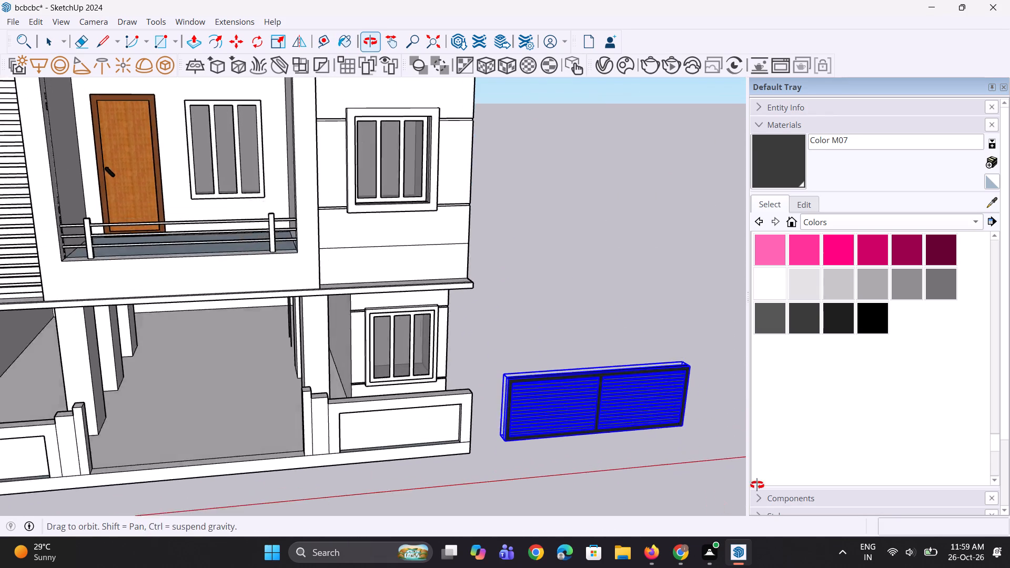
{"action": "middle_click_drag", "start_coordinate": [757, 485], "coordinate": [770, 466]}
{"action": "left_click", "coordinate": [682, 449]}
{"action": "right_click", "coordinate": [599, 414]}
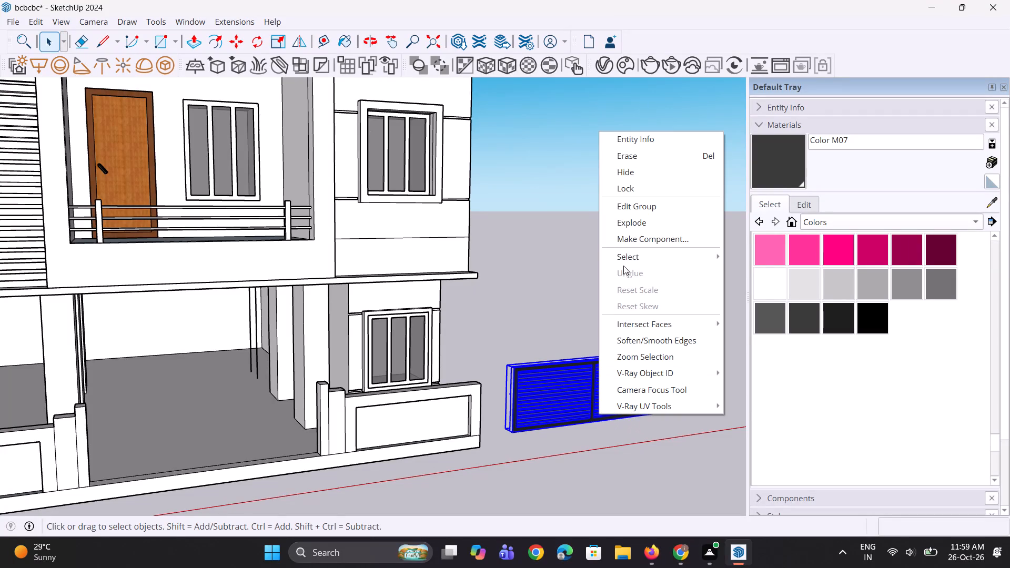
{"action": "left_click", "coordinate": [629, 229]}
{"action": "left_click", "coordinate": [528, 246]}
Paint the outer end faces of the gate frame on both sides with Color M07.
{"action": "left_click", "coordinate": [763, 176]}
{"action": "scroll", "coordinate": [573, 396], "scroll_direction": "up", "scroll_amount": 2}
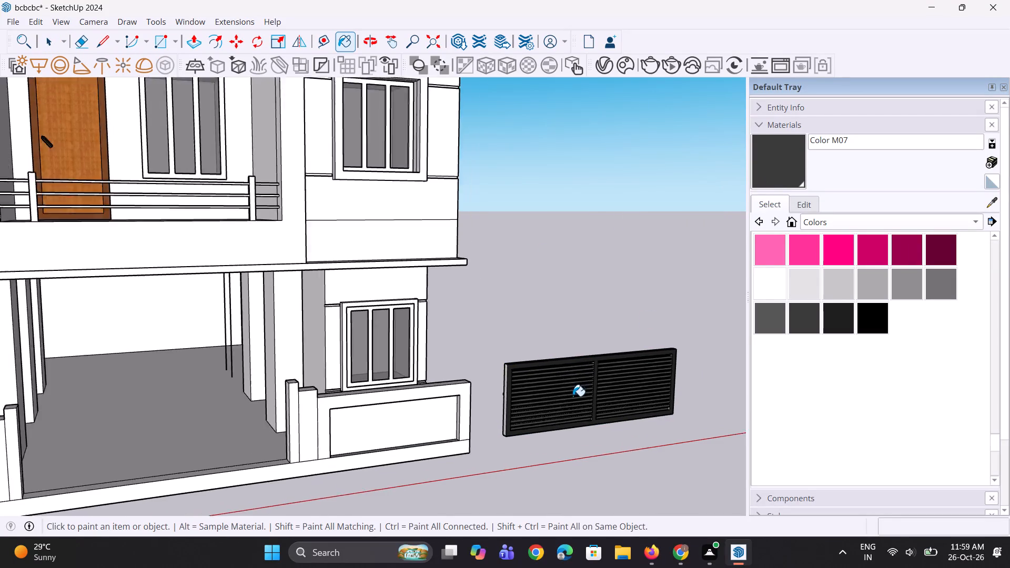
{"action": "scroll", "coordinate": [573, 396], "scroll_direction": "up", "scroll_amount": 11}
{"action": "left_click", "coordinate": [460, 391]}
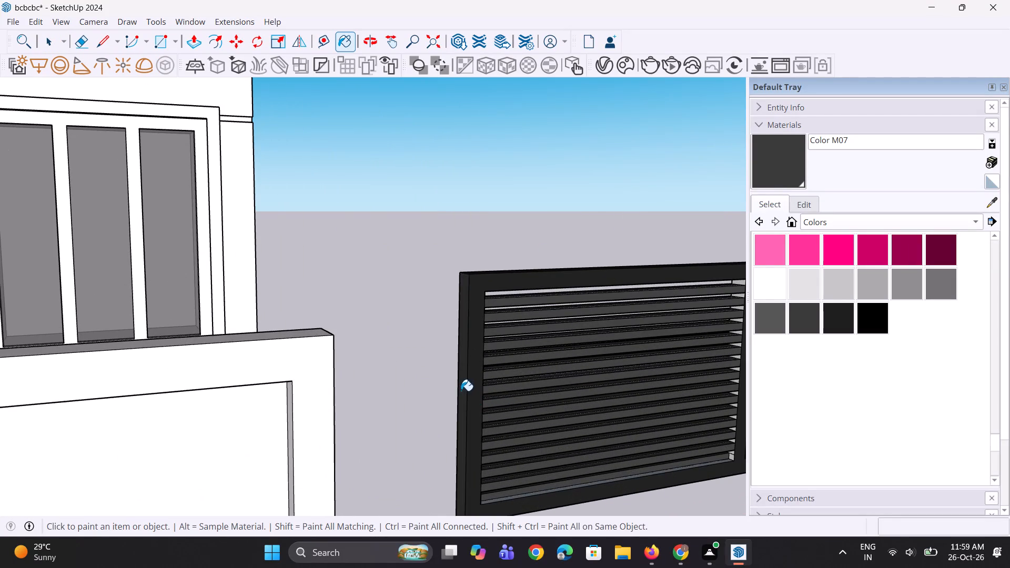
{"action": "scroll", "coordinate": [429, 417], "scroll_direction": "down", "scroll_amount": 11}
{"action": "middle_click_drag", "start_coordinate": [557, 367], "coordinate": [112, 383]}
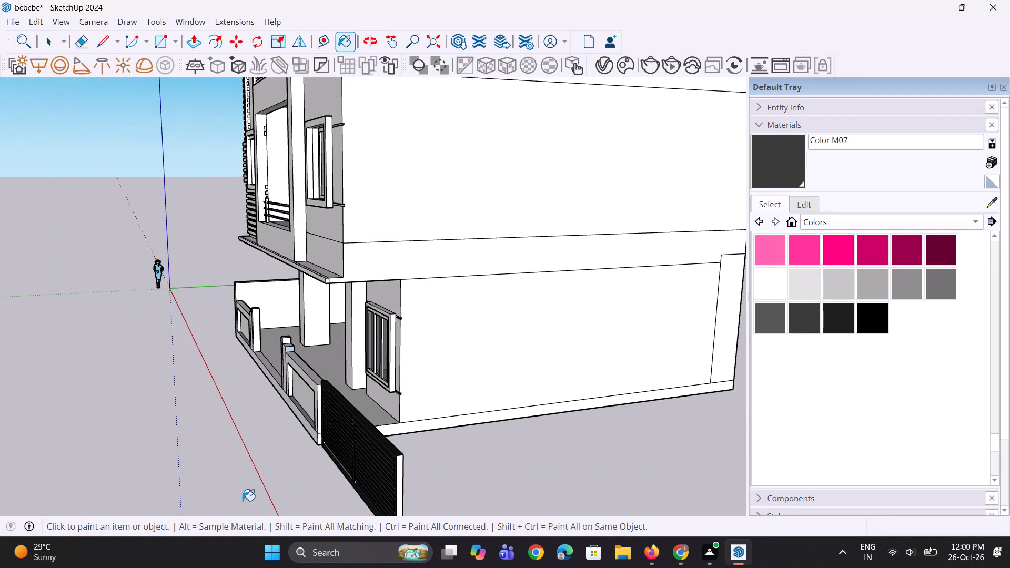
{"action": "scroll", "coordinate": [247, 503], "scroll_direction": "up", "scroll_amount": 2}
{"action": "left_click", "coordinate": [434, 458]}
Select the whole gate again and group its frame and slats into one object.
{"action": "middle_click_drag", "start_coordinate": [438, 455], "coordinate": [563, 331]}
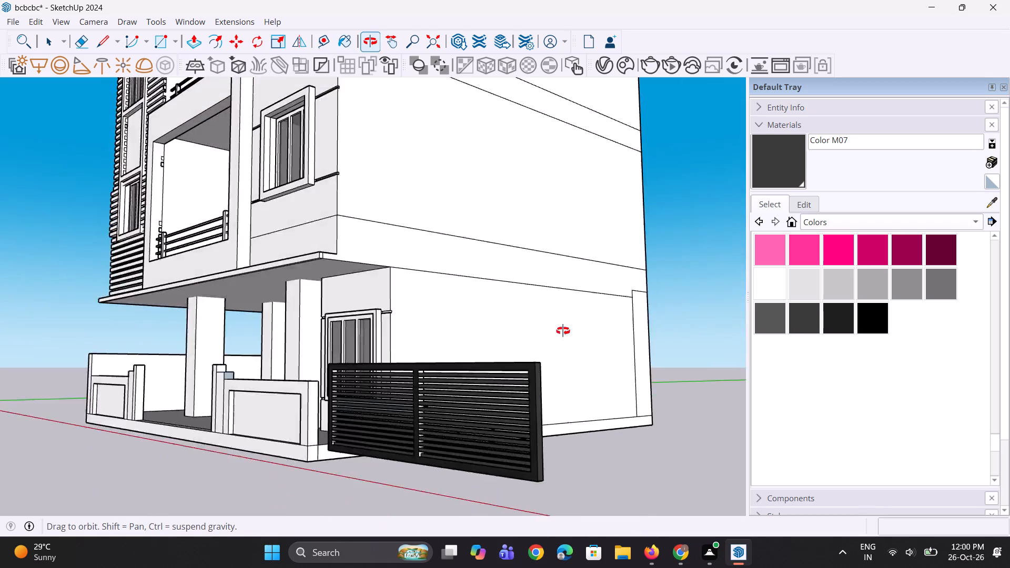
{"action": "middle_click_drag", "start_coordinate": [563, 331], "coordinate": [644, 230]}
{"action": "scroll", "coordinate": [546, 398], "scroll_direction": "up", "scroll_amount": 3}
{"action": "middle_click_drag", "start_coordinate": [493, 379], "coordinate": [509, 343]}
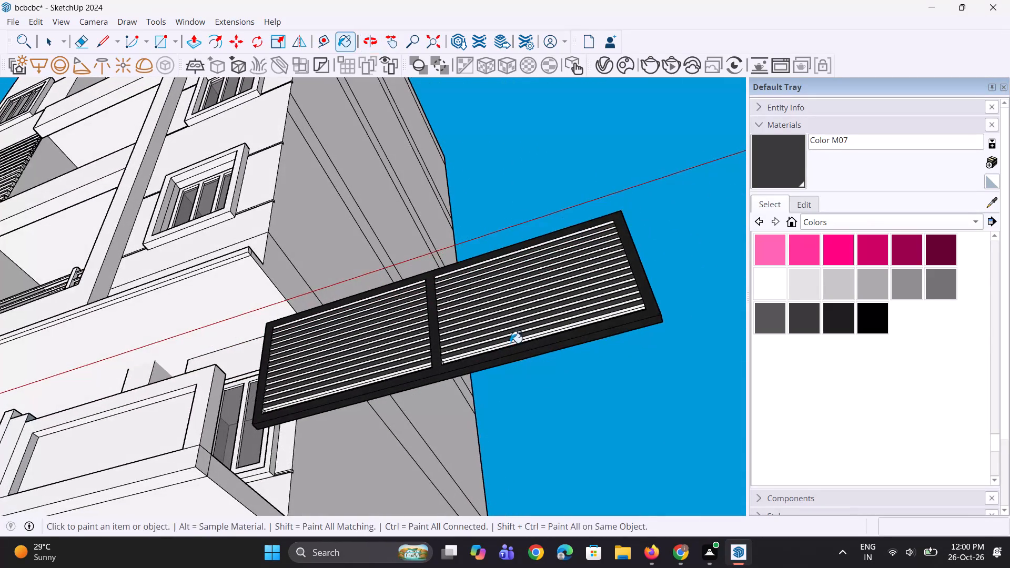
{"action": "scroll", "coordinate": [547, 418], "scroll_direction": "down", "scroll_amount": 5}
{"action": "middle_click_drag", "start_coordinate": [430, 374], "coordinate": [574, 464]}
{"action": "scroll", "coordinate": [532, 425], "scroll_direction": "down", "scroll_amount": 10}
{"action": "middle_click_drag", "start_coordinate": [449, 379], "coordinate": [470, 476]}
{"action": "scroll", "coordinate": [482, 491], "scroll_direction": "up", "scroll_amount": 5}
{"action": "key", "text": "space"}
{"action": "key", "text": "space"}
{"action": "middle_click_drag", "start_coordinate": [491, 465], "coordinate": [456, 484]}
{"action": "left_click_drag", "start_coordinate": [474, 386], "coordinate": [666, 476]}
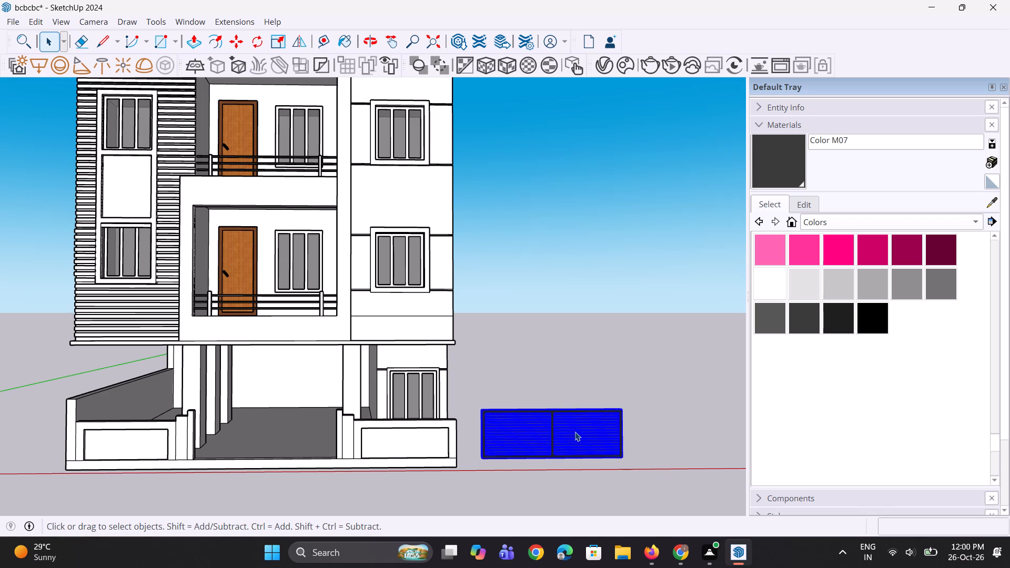
{"action": "right_click", "coordinate": [575, 432]}
{"action": "left_click", "coordinate": [629, 290]}
Move the gate group by its lower right corner about 33' 6" into the opening between the two gate piers.
{"action": "scroll", "coordinate": [618, 295], "scroll_direction": "down", "scroll_amount": 5}
{"action": "middle_click_drag", "start_coordinate": [566, 357], "coordinate": [567, 416]}
{"action": "scroll", "coordinate": [647, 392], "scroll_direction": "up", "scroll_amount": 5}
{"action": "key", "text": "m"}
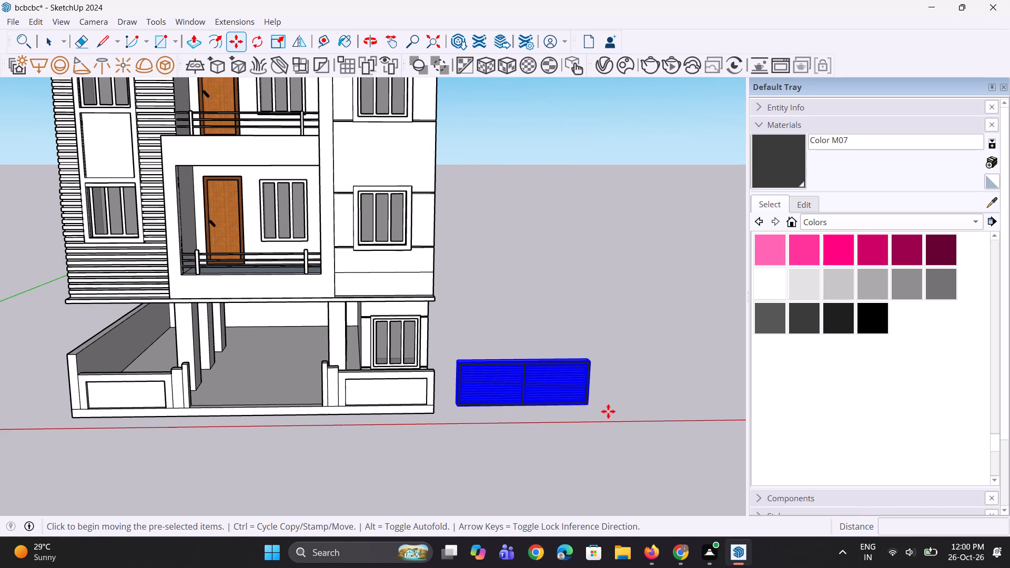
{"action": "left_click", "coordinate": [583, 408]}
{"action": "scroll", "coordinate": [385, 429], "scroll_direction": "up", "scroll_amount": 1}
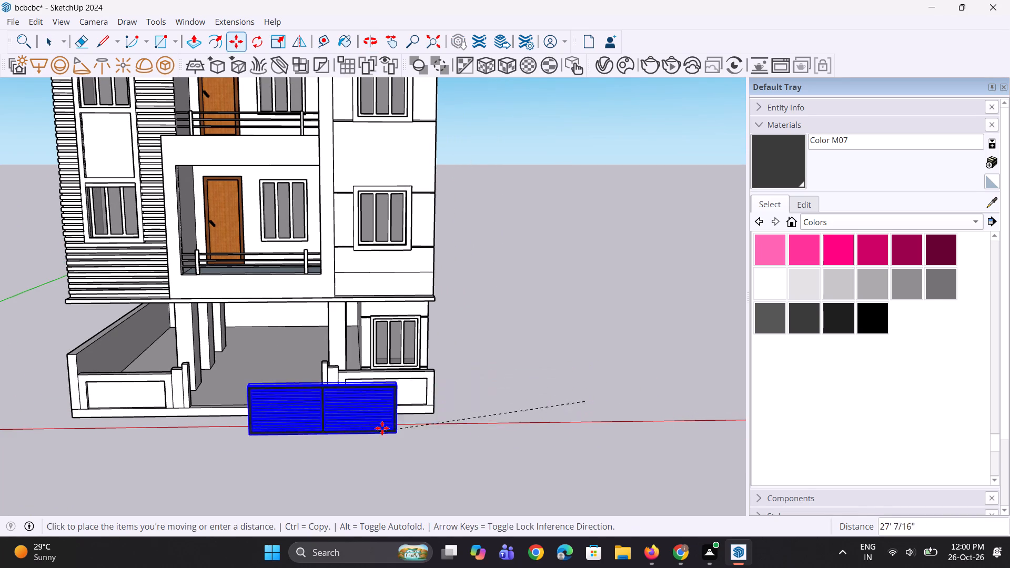
{"action": "scroll", "coordinate": [382, 428], "scroll_direction": "up", "scroll_amount": 2}
{"action": "middle_click_drag", "start_coordinate": [275, 376], "coordinate": [298, 444]}
{"action": "scroll", "coordinate": [275, 426], "scroll_direction": "up", "scroll_amount": 6}
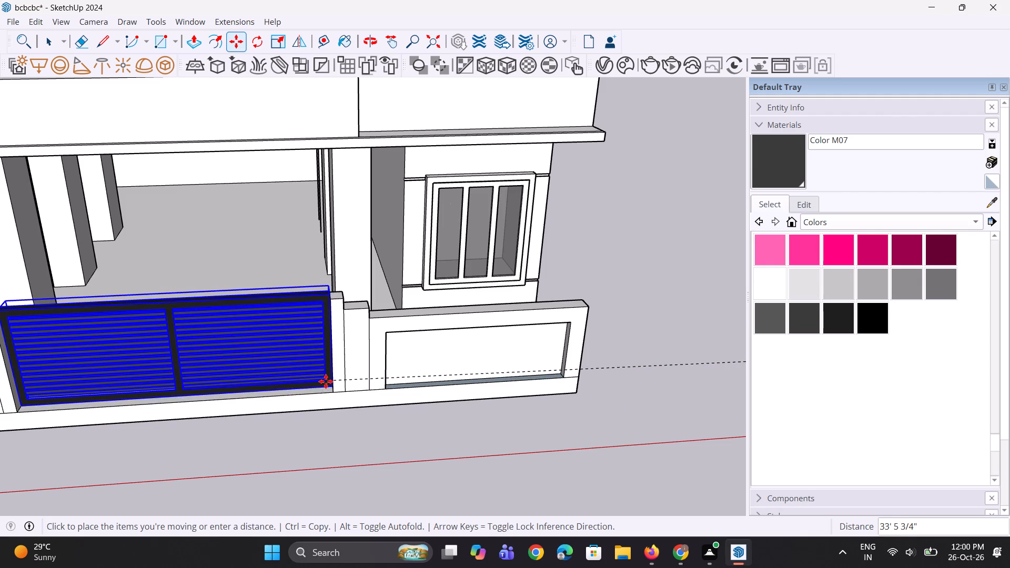
{"action": "left_click", "coordinate": [328, 383]}
Shift the gate about 5 1/8" so its lower corner sits at the foot of the right pier on the plinth.
{"action": "scroll", "coordinate": [336, 419], "scroll_direction": "up", "scroll_amount": 2}
{"action": "middle_click_drag", "start_coordinate": [331, 423], "coordinate": [326, 445]}
{"action": "scroll", "coordinate": [337, 402], "scroll_direction": "up", "scroll_amount": 7}
{"action": "left_click", "coordinate": [333, 400]}
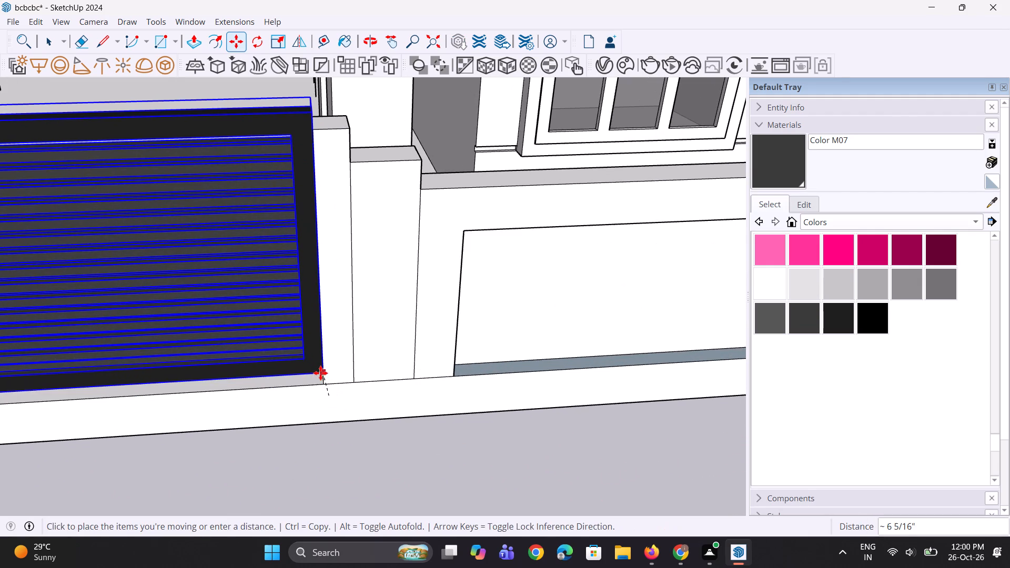
{"action": "left_click", "coordinate": [323, 382]}
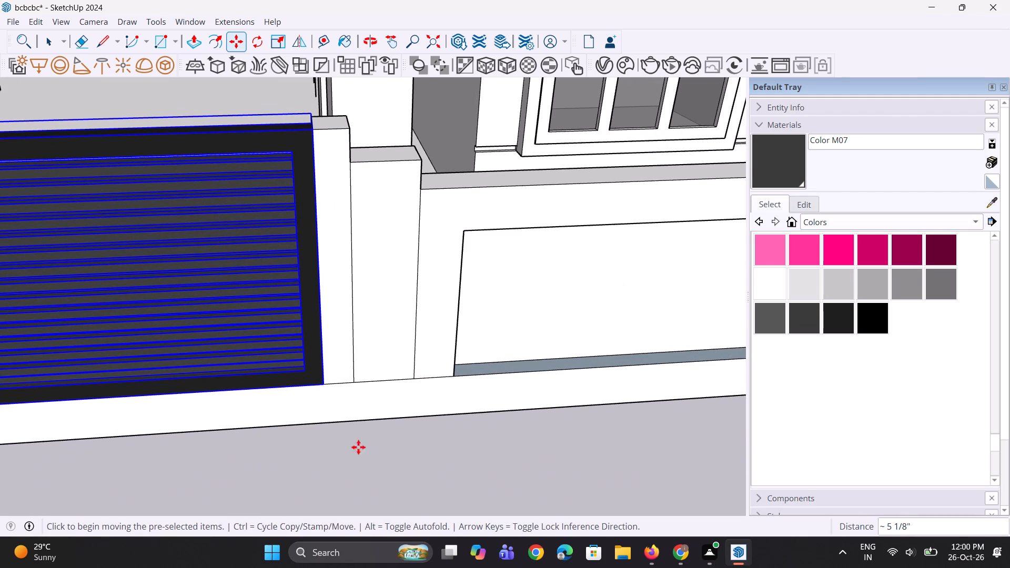
{"action": "key", "text": "space"}
{"action": "key", "text": "space"}
{"action": "left_click", "coordinate": [359, 449]}
Examine the gate's fit between the piers and the building's whole front elevation.
{"action": "scroll", "coordinate": [516, 399], "scroll_direction": "down", "scroll_amount": 6}
{"action": "middle_click_drag", "start_coordinate": [494, 378], "coordinate": [483, 348]}
{"action": "scroll", "coordinate": [483, 348], "scroll_direction": "down", "scroll_amount": 2}
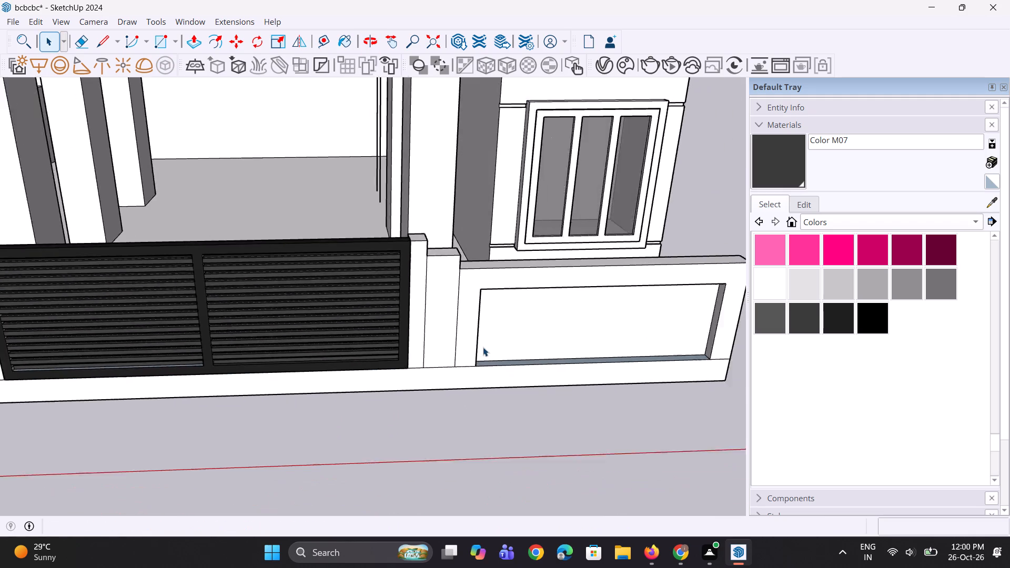
{"action": "scroll", "coordinate": [483, 347], "scroll_direction": "down", "scroll_amount": 4}
{"action": "middle_click_drag", "start_coordinate": [492, 350], "coordinate": [438, 302]}
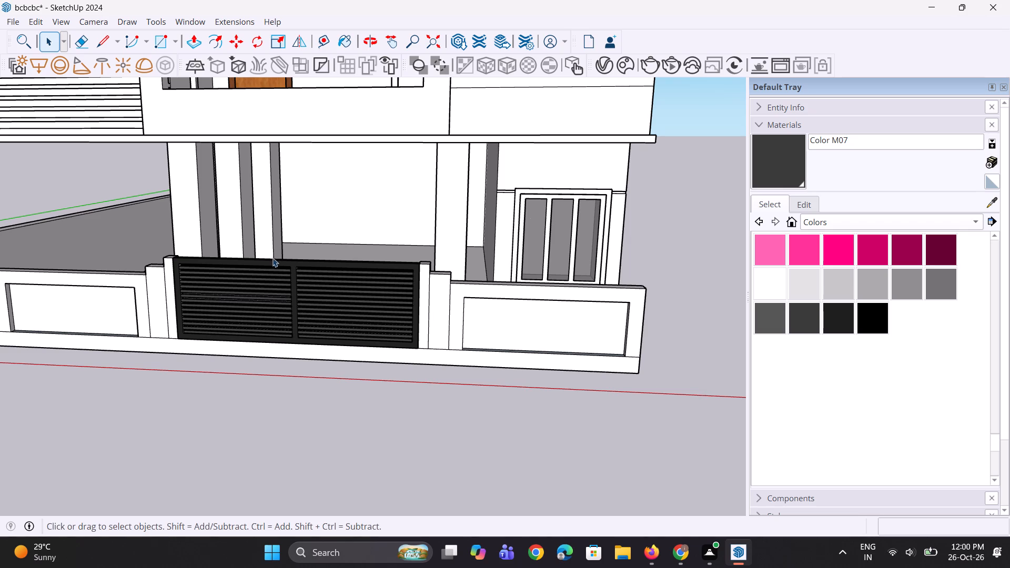
{"action": "scroll", "coordinate": [367, 295], "scroll_direction": "down", "scroll_amount": 5}
{"action": "middle_click_drag", "start_coordinate": [344, 345], "coordinate": [355, 288]}
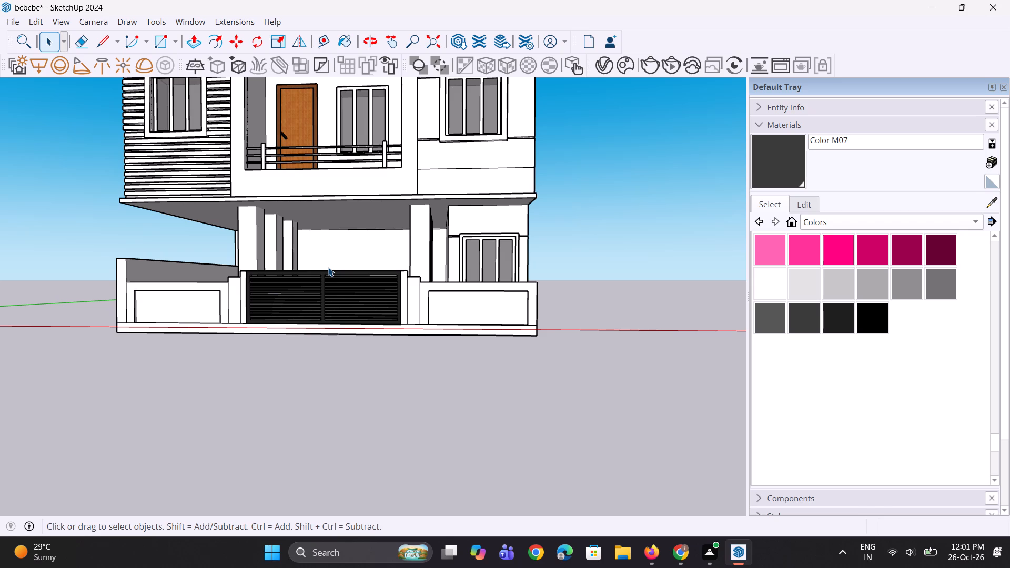
{"action": "scroll", "coordinate": [242, 351], "scroll_direction": "down", "scroll_amount": 2}
{"action": "scroll", "coordinate": [227, 414], "scroll_direction": "down", "scroll_amount": 2}
{"action": "middle_click_drag", "start_coordinate": [225, 432], "coordinate": [252, 446]}
{"action": "scroll", "coordinate": [267, 439], "scroll_direction": "down", "scroll_amount": 4}
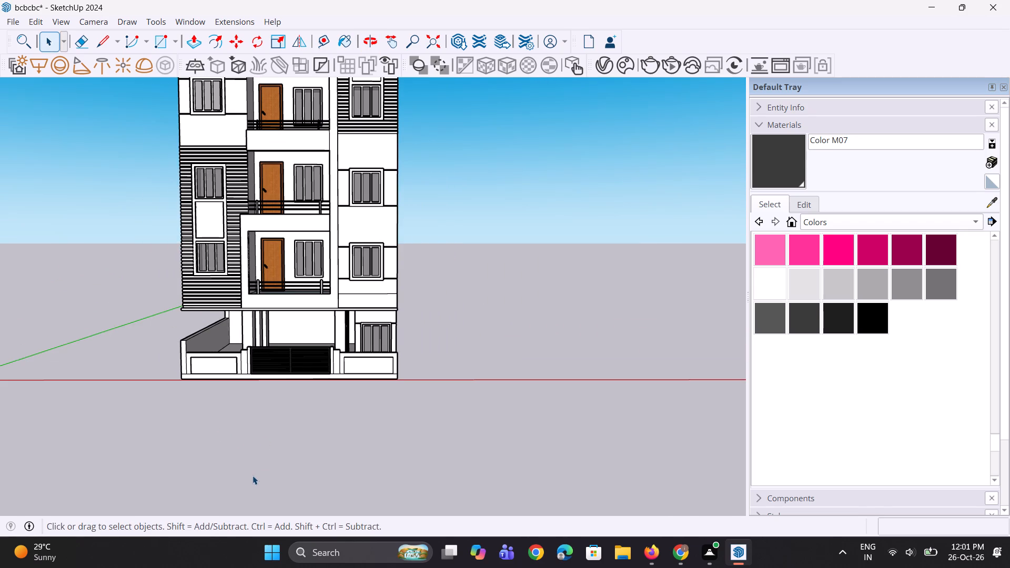
{"action": "scroll", "coordinate": [317, 455], "scroll_direction": "down", "scroll_amount": 4}
{"action": "middle_click_drag", "start_coordinate": [317, 455], "coordinate": [320, 451]}
{"action": "scroll", "coordinate": [312, 441], "scroll_direction": "up", "scroll_amount": 1}
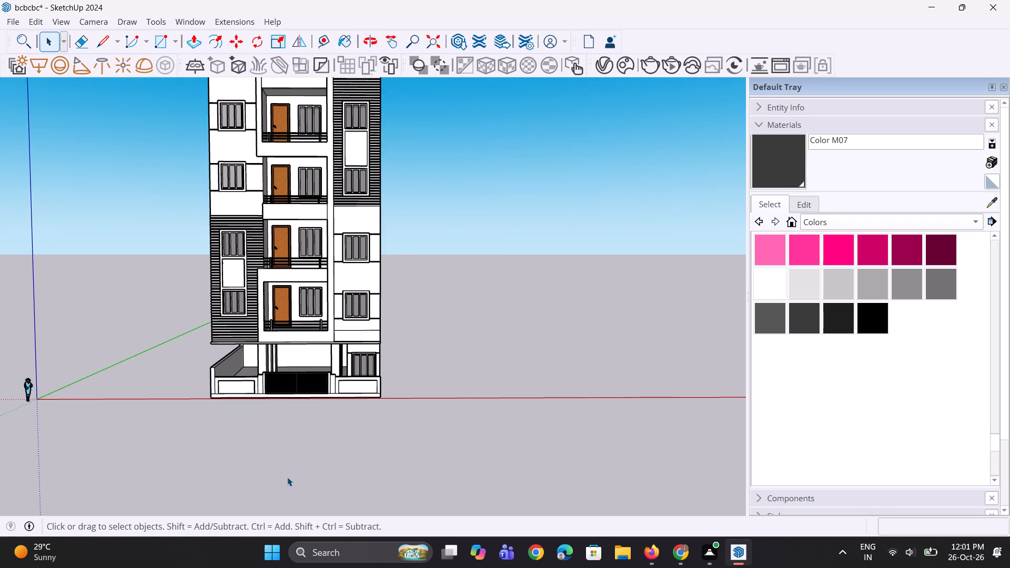
{"action": "scroll", "coordinate": [287, 477], "scroll_direction": "down", "scroll_amount": 4}
{"action": "middle_click_drag", "start_coordinate": [279, 478], "coordinate": [268, 469]}
{"action": "scroll", "coordinate": [267, 441], "scroll_direction": "up", "scroll_amount": 9}
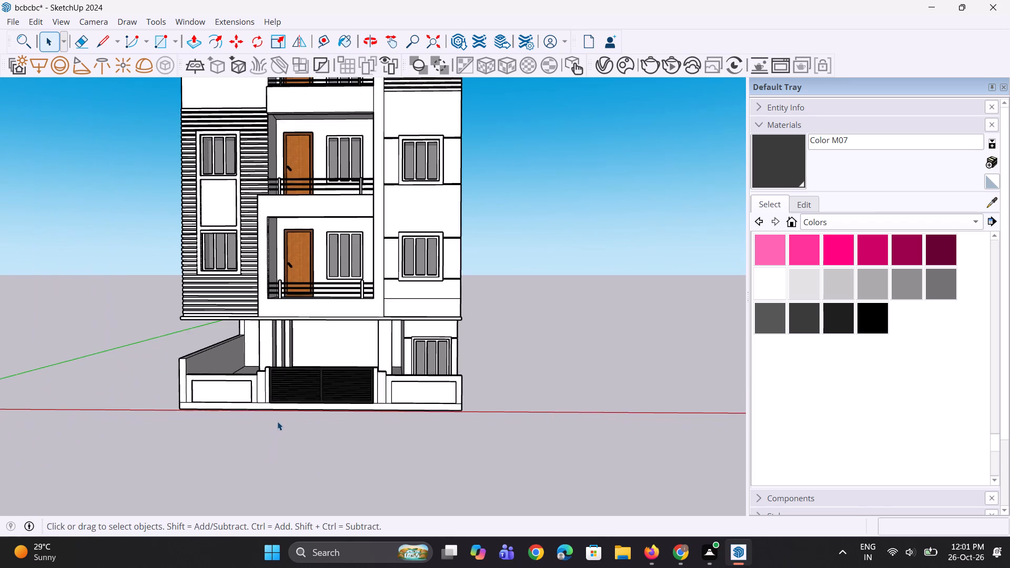
{"action": "scroll", "coordinate": [279, 423], "scroll_direction": "up", "scroll_amount": 2}
{"action": "middle_click_drag", "start_coordinate": [279, 423], "coordinate": [269, 421]}
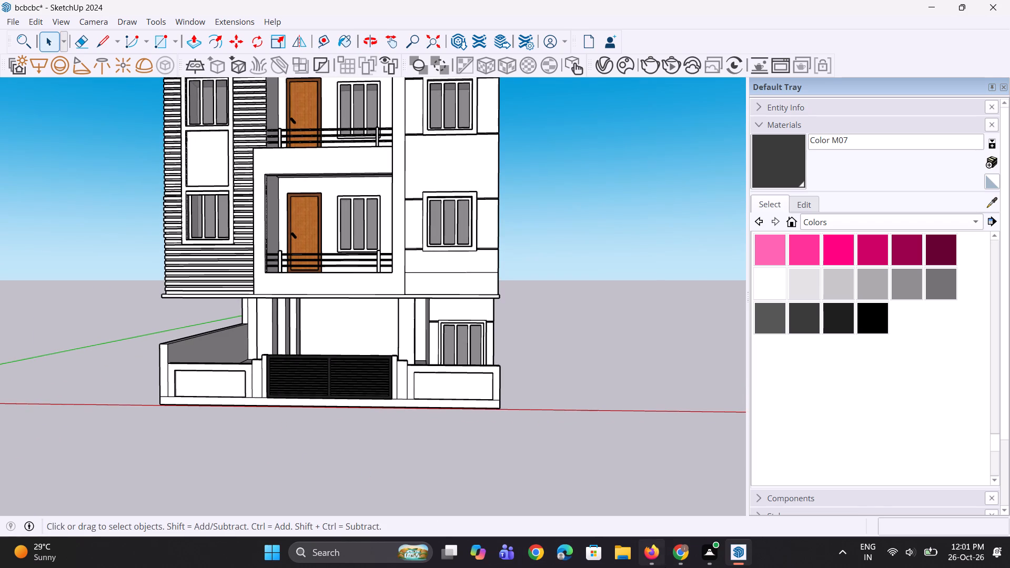
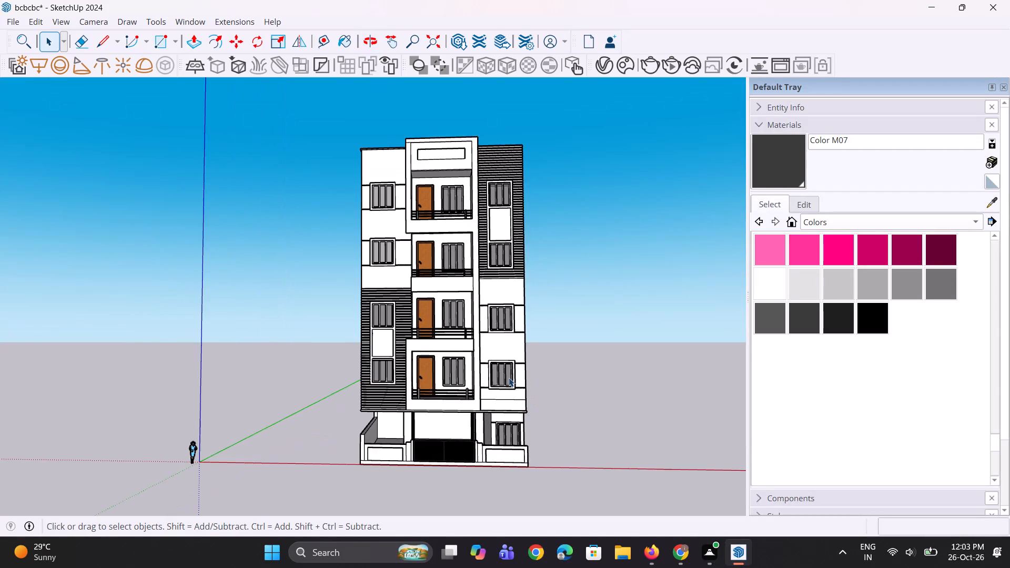
Examine the building's front elevation, from the top floors and balconies down to the ground-floor compound wall.
{"action": "scroll", "coordinate": [509, 378], "scroll_direction": "up", "scroll_amount": 1}
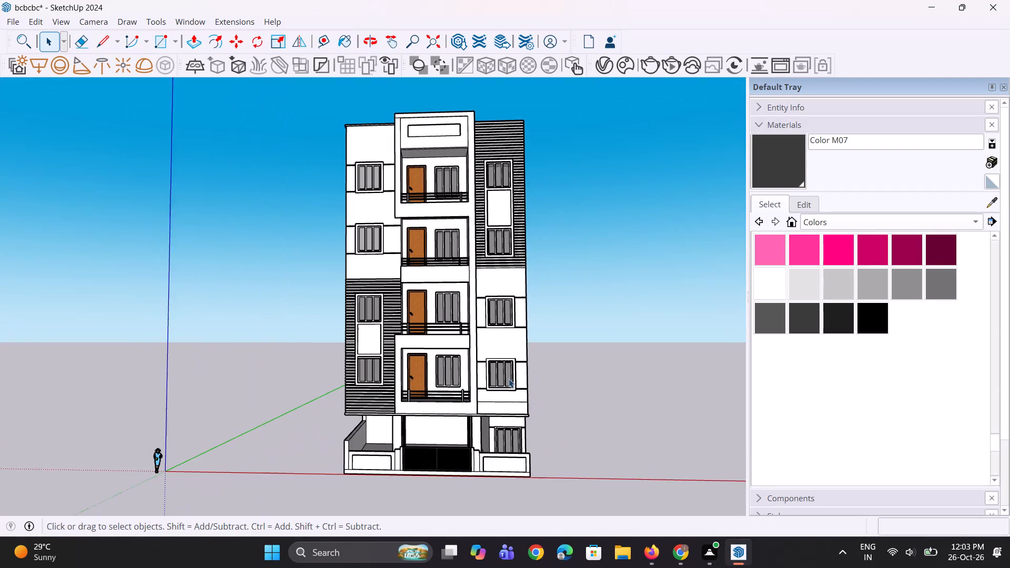
{"action": "middle_click_drag", "start_coordinate": [509, 391], "coordinate": [512, 418]}
{"action": "scroll", "coordinate": [504, 235], "scroll_direction": "up", "scroll_amount": 2}
{"action": "scroll", "coordinate": [469, 280], "scroll_direction": "down", "scroll_amount": 2}
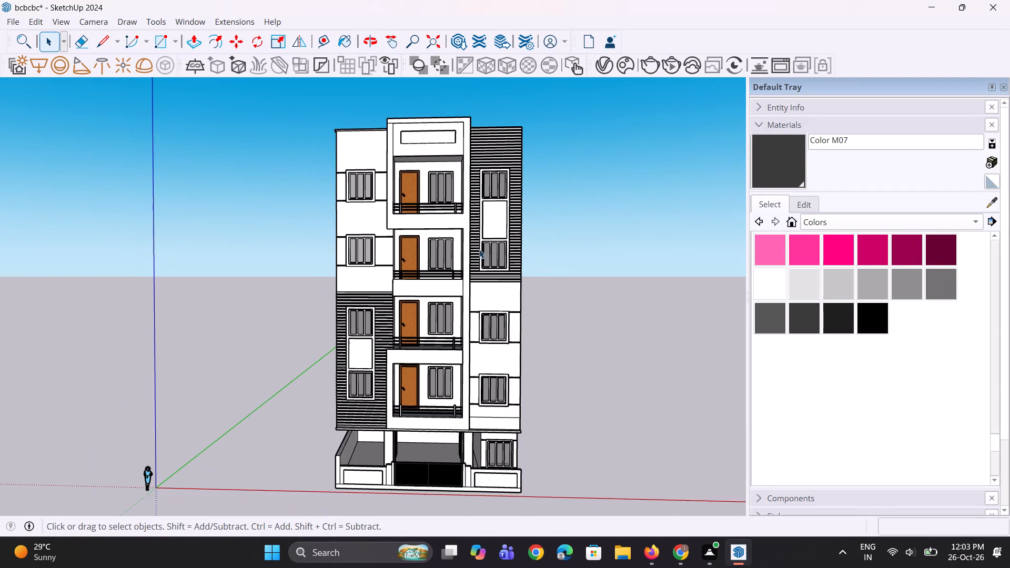
{"action": "scroll", "coordinate": [497, 206], "scroll_direction": "up", "scroll_amount": 2}
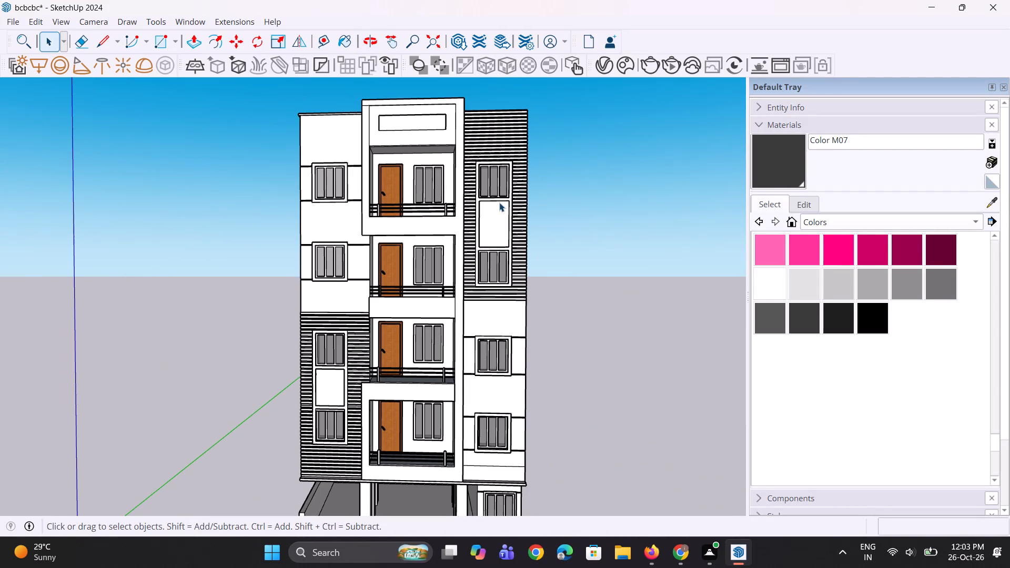
{"action": "scroll", "coordinate": [538, 146], "scroll_direction": "down", "scroll_amount": 3}
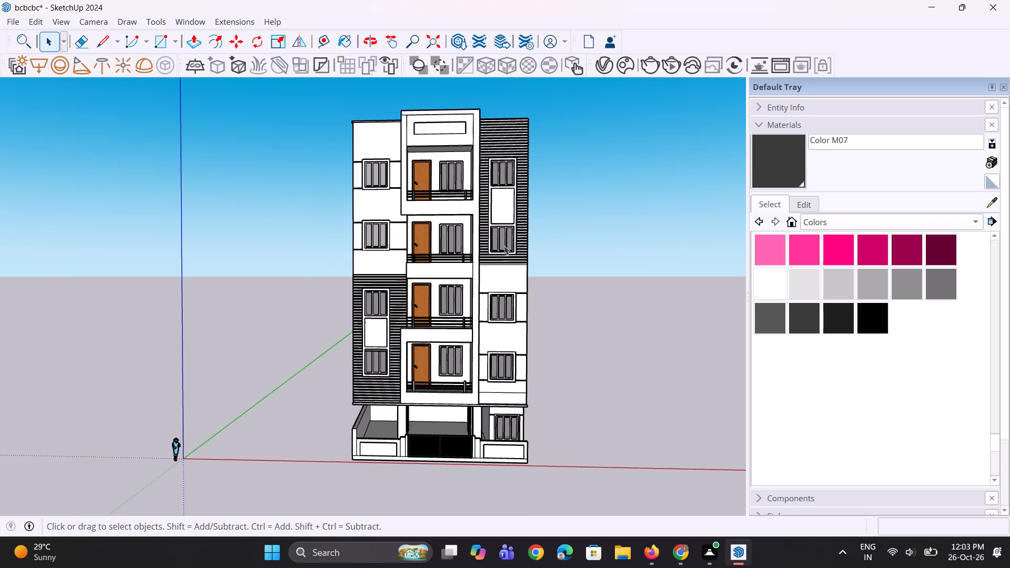
{"action": "middle_click_drag", "start_coordinate": [480, 267], "coordinate": [470, 186]}
{"action": "scroll", "coordinate": [454, 307], "scroll_direction": "down", "scroll_amount": 3}
{"action": "middle_click_drag", "start_coordinate": [455, 317], "coordinate": [476, 348]}
{"action": "scroll", "coordinate": [453, 176], "scroll_direction": "up", "scroll_amount": 1}
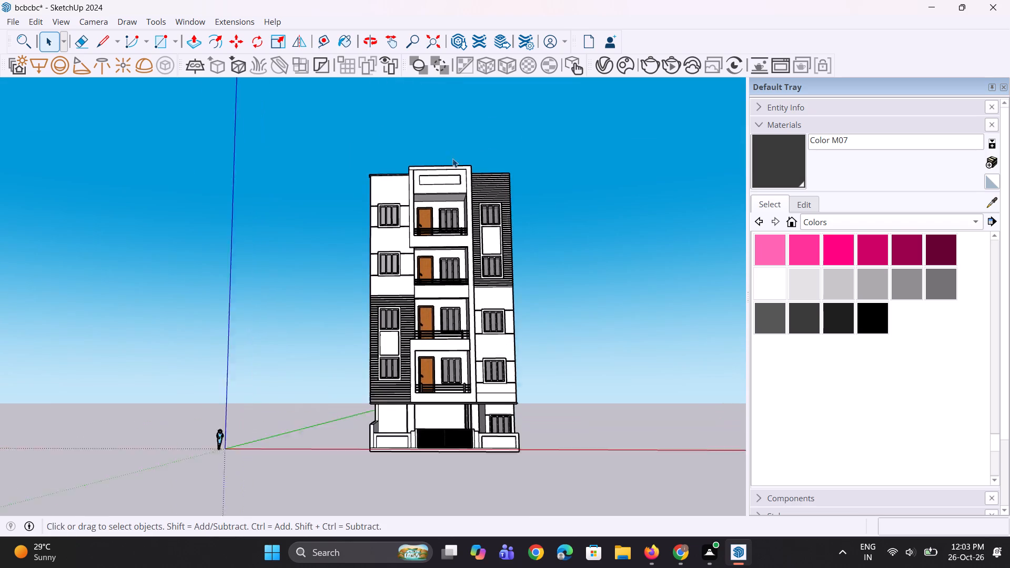
{"action": "scroll", "coordinate": [452, 158], "scroll_direction": "up", "scroll_amount": 4}
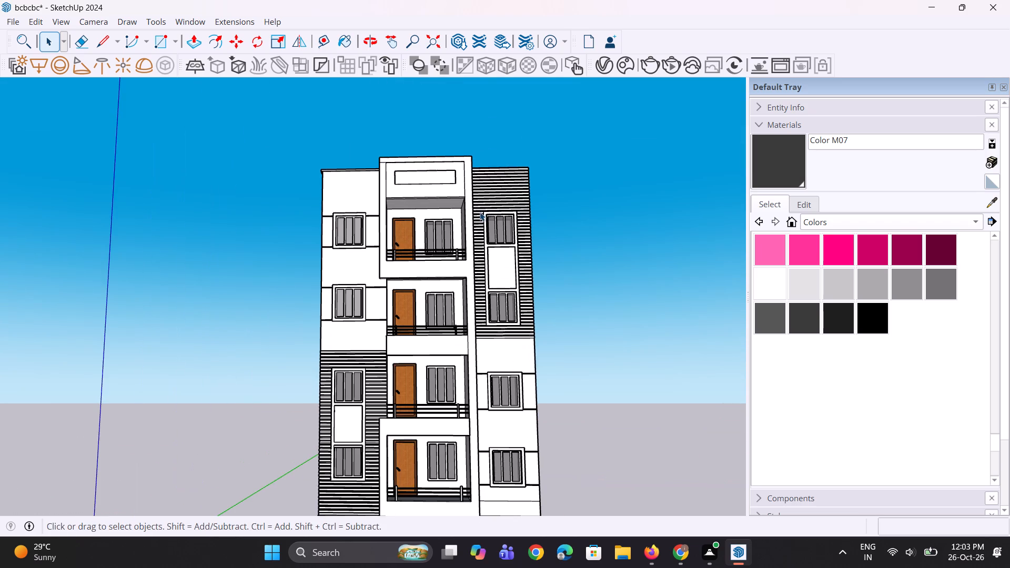
{"action": "scroll", "coordinate": [478, 216], "scroll_direction": "up", "scroll_amount": 2}
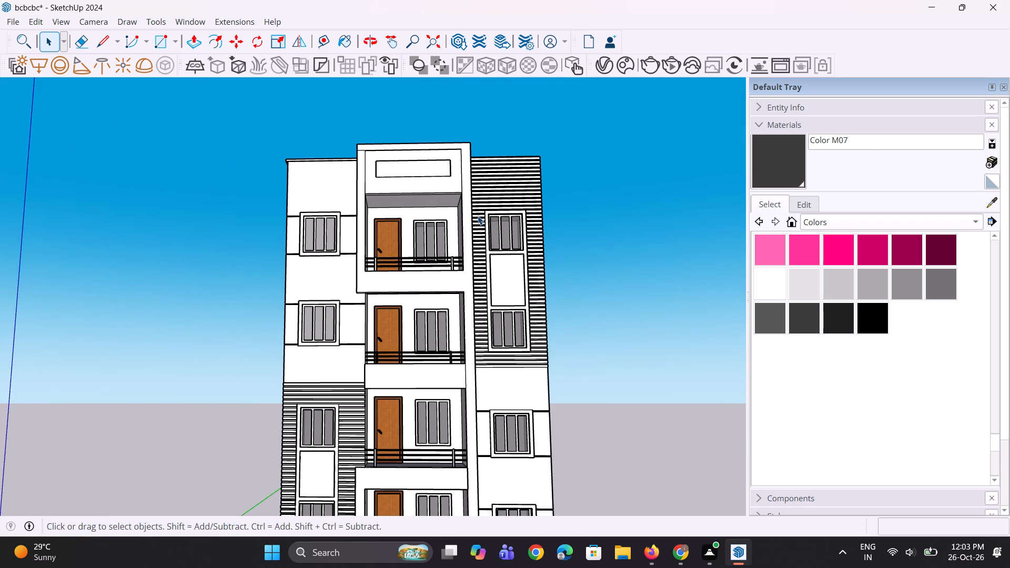
{"action": "middle_click_drag", "start_coordinate": [460, 215], "coordinate": [476, 255]}
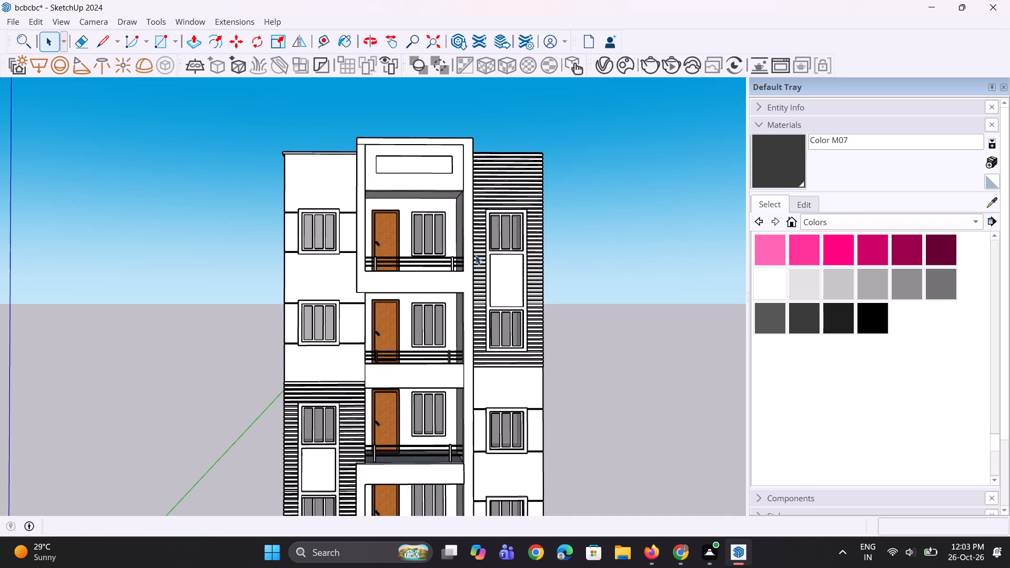
{"action": "middle_click_drag", "start_coordinate": [457, 257], "coordinate": [451, 257]}
{"action": "scroll", "coordinate": [432, 217], "scroll_direction": "down", "scroll_amount": 3}
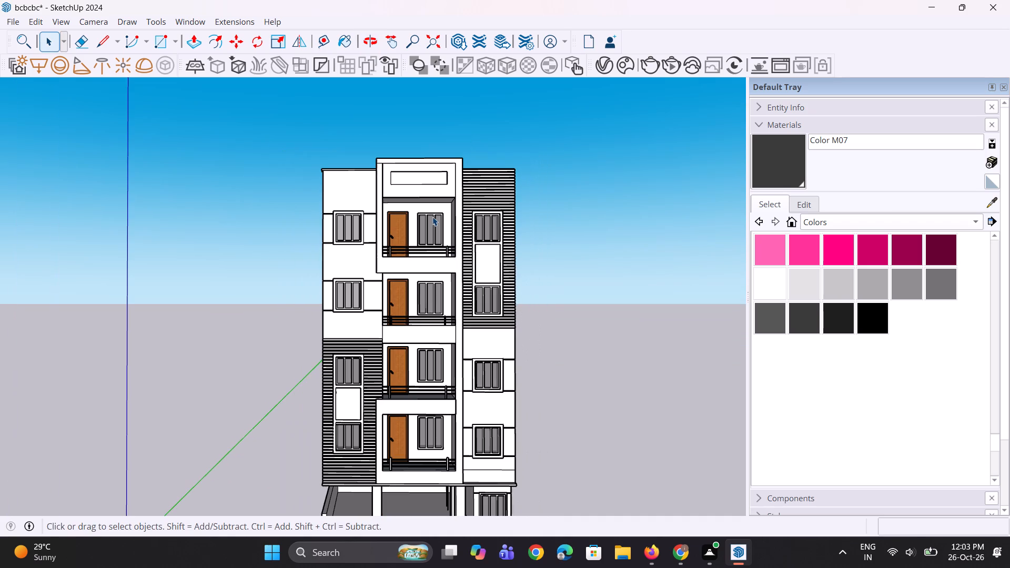
{"action": "scroll", "coordinate": [425, 189], "scroll_direction": "down", "scroll_amount": 2}
{"action": "scroll", "coordinate": [403, 325], "scroll_direction": "up", "scroll_amount": 3}
{"action": "middle_click_drag", "start_coordinate": [392, 330], "coordinate": [379, 303]}
{"action": "scroll", "coordinate": [360, 153], "scroll_direction": "down", "scroll_amount": 9}
{"action": "middle_click_drag", "start_coordinate": [345, 270], "coordinate": [334, 265]}
{"action": "scroll", "coordinate": [362, 305], "scroll_direction": "up", "scroll_amount": 4}
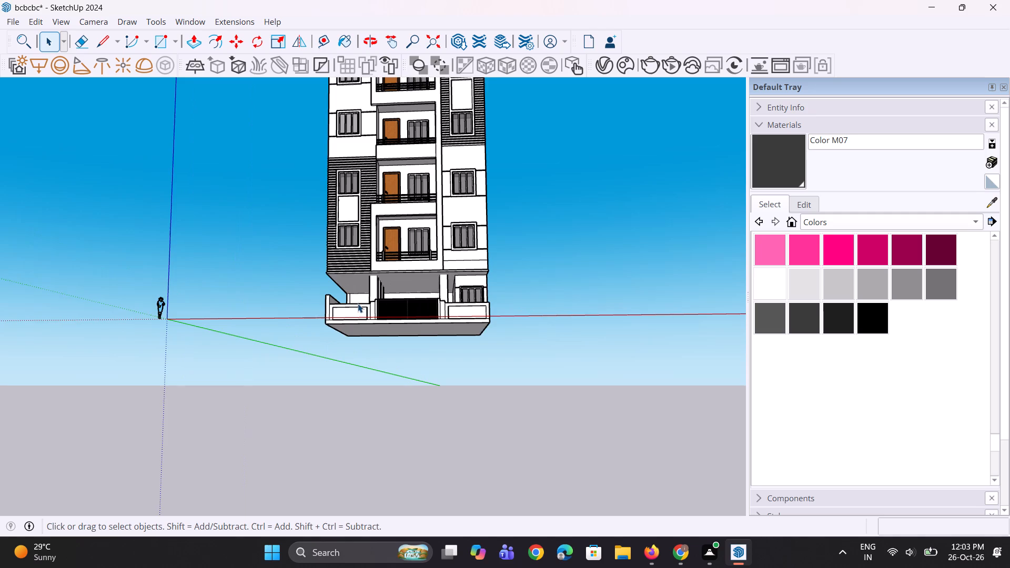
Push/Pull the recessed panel in the compound wall beside the gate outward about 5 5/16", flush with the wall face.
{"action": "scroll", "coordinate": [358, 303], "scroll_direction": "up", "scroll_amount": 11}
{"action": "middle_click_drag", "start_coordinate": [321, 351], "coordinate": [286, 404]}
{"action": "scroll", "coordinate": [355, 339], "scroll_direction": "up", "scroll_amount": 5}
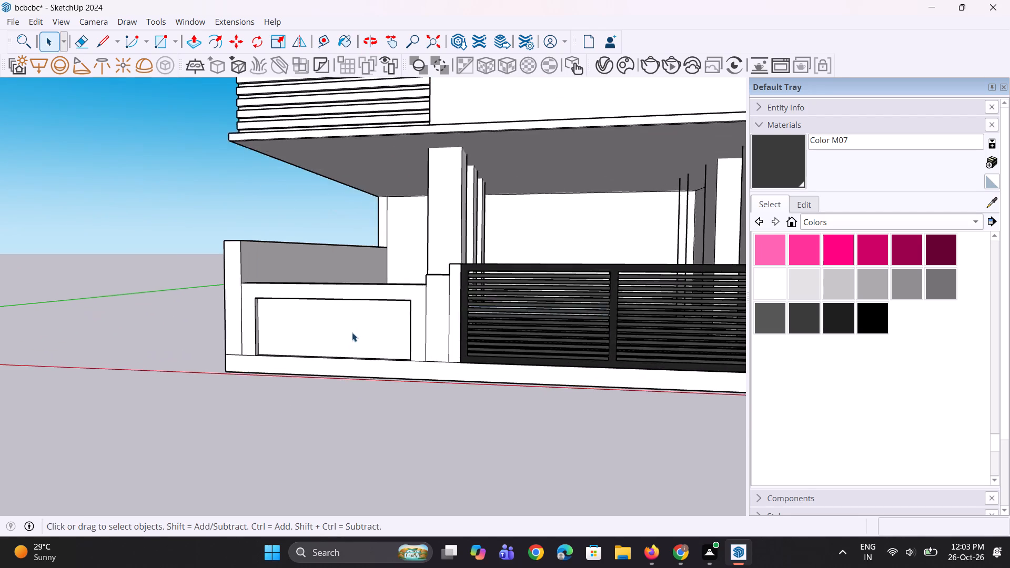
{"action": "scroll", "coordinate": [352, 332], "scroll_direction": "up", "scroll_amount": 5}
{"action": "key", "text": "p"}
{"action": "left_click", "coordinate": [342, 330]}
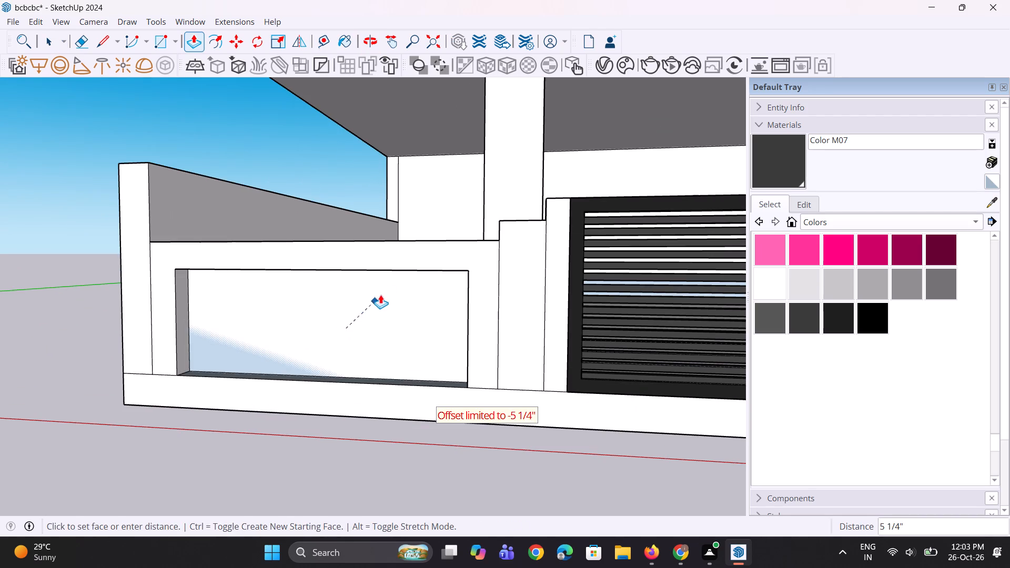
{"action": "left_click", "coordinate": [402, 260]}
Erase the leftover rectangular panel outline from the compound wall's front face.
{"action": "middle_click_drag", "start_coordinate": [238, 333], "coordinate": [234, 346]}
{"action": "scroll", "coordinate": [217, 341], "scroll_direction": "up", "scroll_amount": 5}
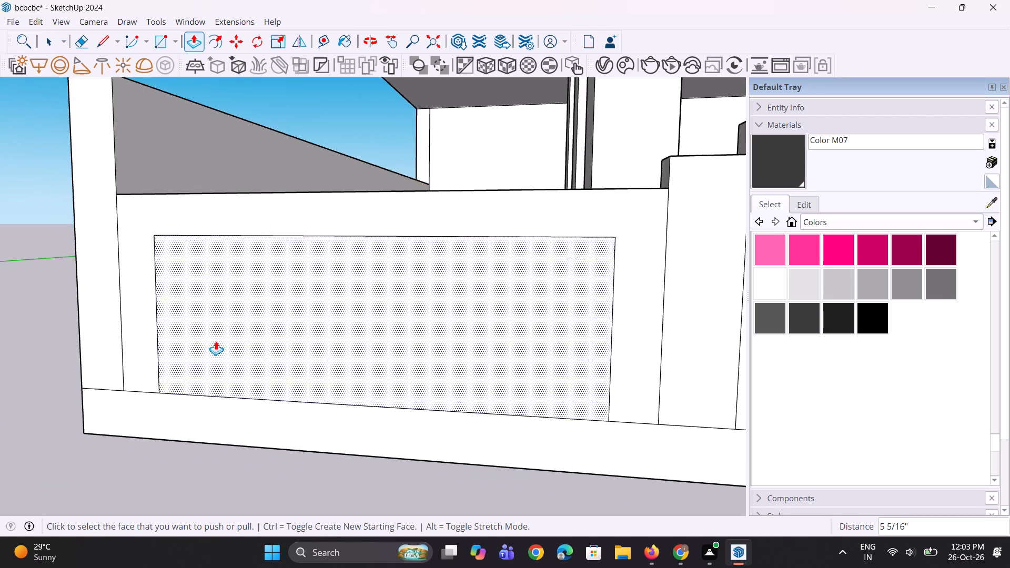
{"action": "scroll", "coordinate": [216, 341], "scroll_direction": "up", "scroll_amount": 1}
{"action": "key", "text": "e"}
{"action": "left_click_drag", "start_coordinate": [182, 204], "coordinate": [127, 268]}
{"action": "left_click_drag", "start_coordinate": [709, 318], "coordinate": [720, 329]}
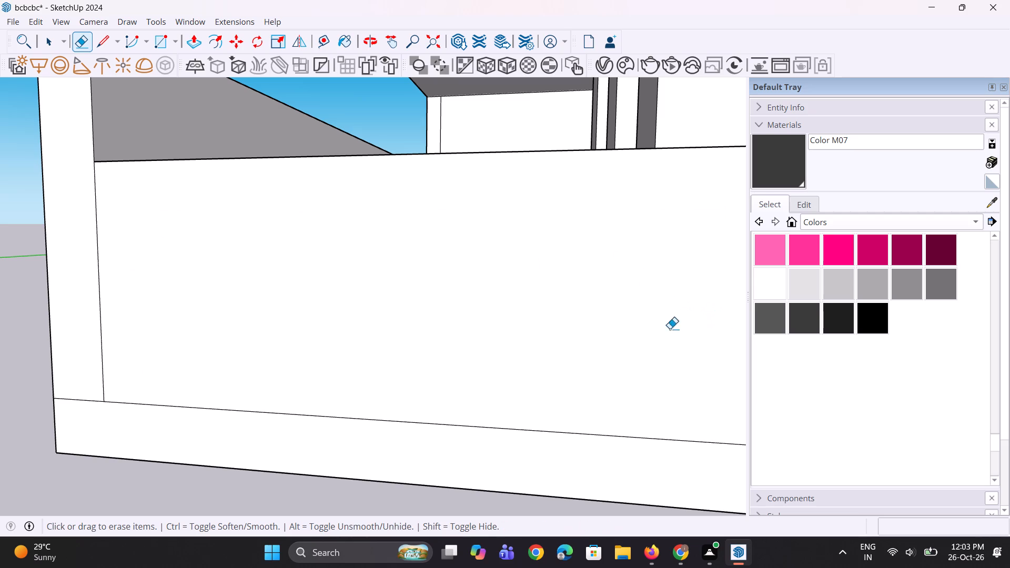
Copy the low wall's top front edge down about 2 3/4", and copy that line another 2 1/2" down to form a strip.
{"action": "scroll", "coordinate": [411, 337], "scroll_direction": "down", "scroll_amount": 5}
{"action": "middle_click_drag", "start_coordinate": [366, 342], "coordinate": [397, 351]}
{"action": "key", "text": "space"}
{"action": "key", "text": "space"}
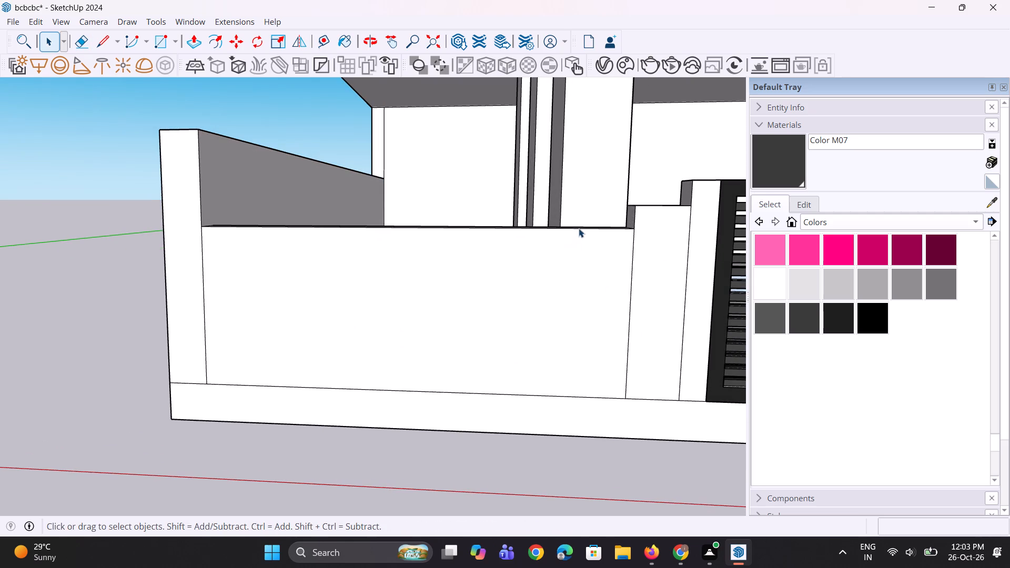
{"action": "left_click", "coordinate": [579, 228]}
{"action": "middle_click_drag", "start_coordinate": [615, 251], "coordinate": [590, 253]}
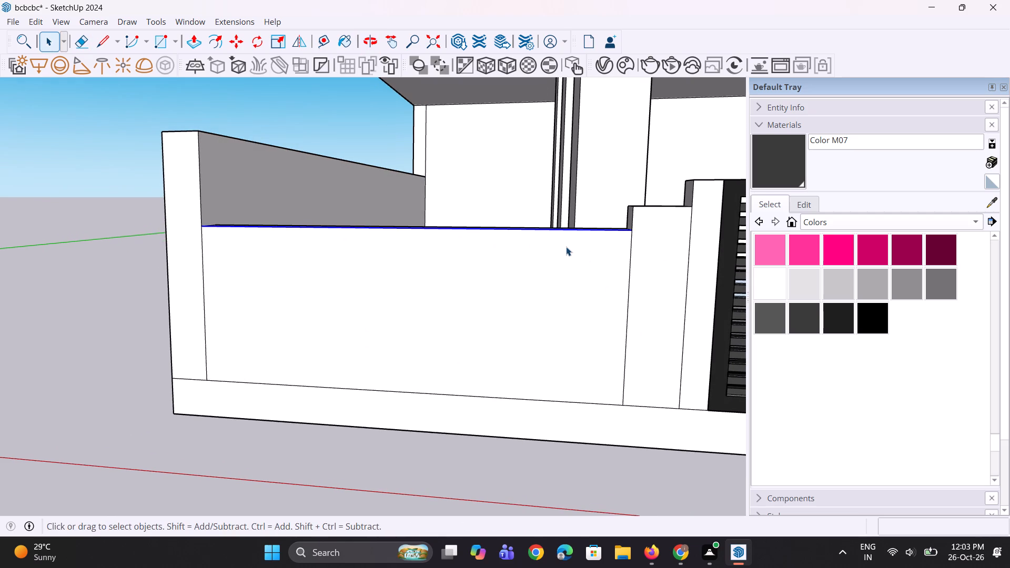
{"action": "key", "text": "m"}
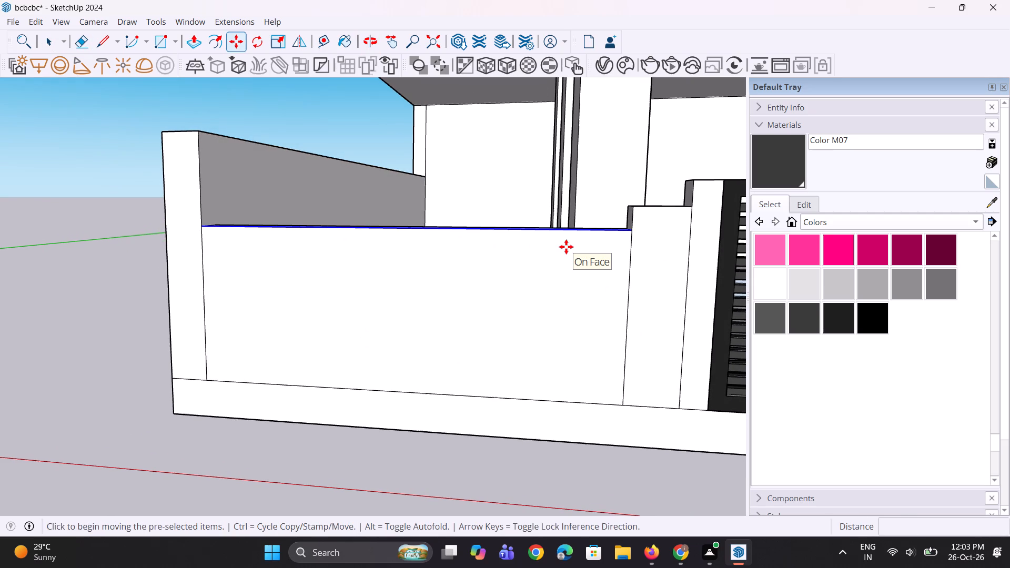
{"action": "scroll", "coordinate": [641, 261], "scroll_direction": "up", "scroll_amount": 5}
{"action": "scroll", "coordinate": [627, 208], "scroll_direction": "up", "scroll_amount": 1}
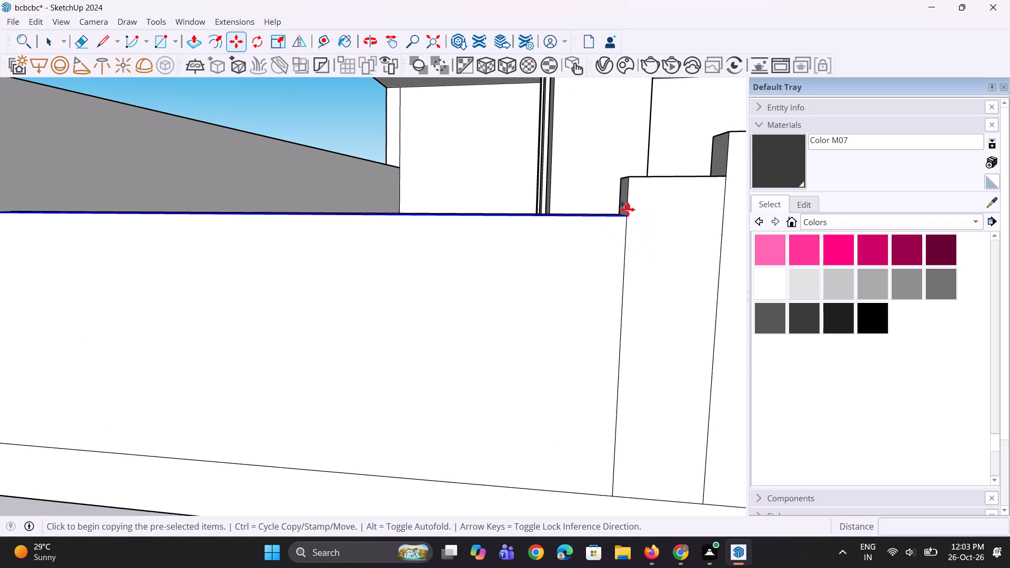
{"action": "left_click", "coordinate": [627, 219]}
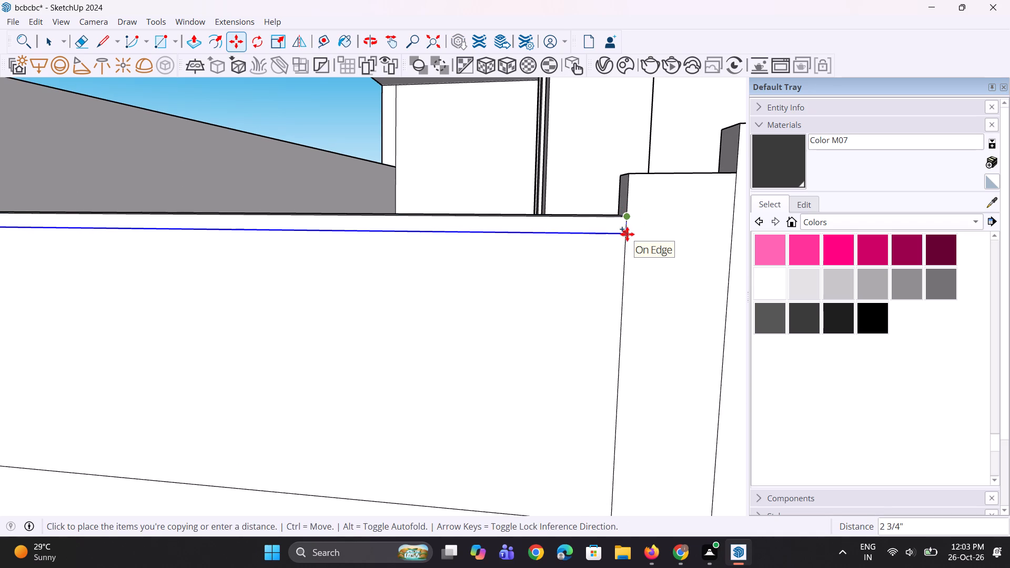
{"action": "left_click", "coordinate": [627, 234]}
{"action": "key", "text": "m"}
{"action": "scroll", "coordinate": [632, 247], "scroll_direction": "up", "scroll_amount": 2}
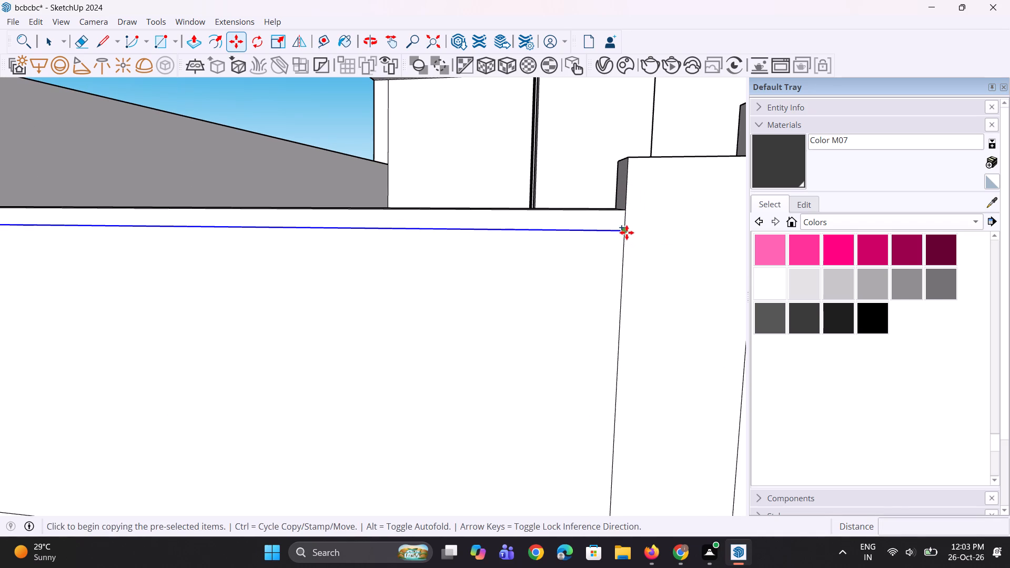
{"action": "left_click", "coordinate": [625, 231]}
{"action": "left_click", "coordinate": [625, 250]}
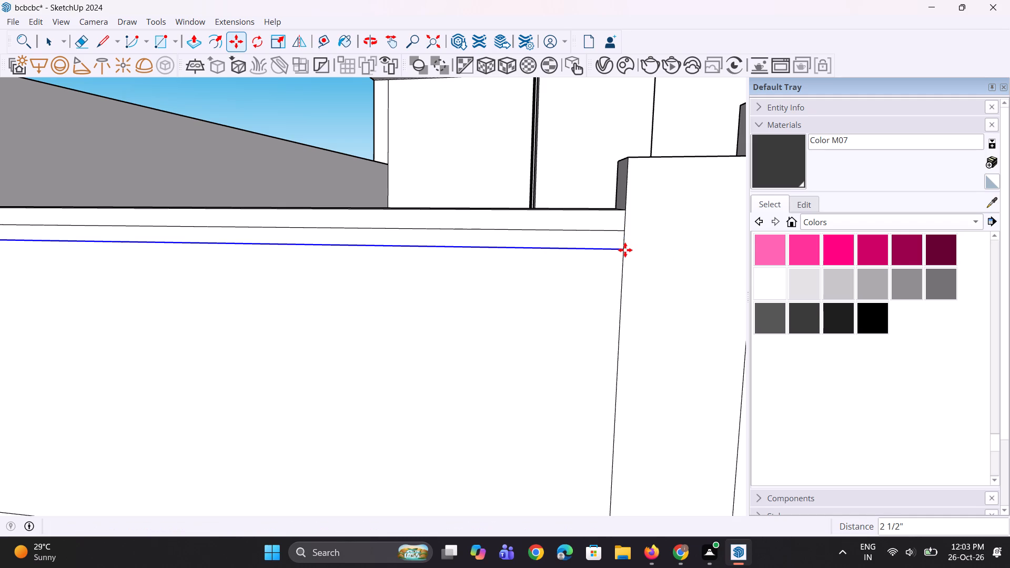
Copy the narrow strip face down the wall at about 4 3/8" spacing and repeat it as a 10-copy array.
{"action": "key", "text": "space"}
{"action": "key", "text": "space"}
{"action": "scroll", "coordinate": [614, 250], "scroll_direction": "down", "scroll_amount": 4}
{"action": "left_click", "coordinate": [615, 244]}
{"action": "scroll", "coordinate": [609, 246], "scroll_direction": "down", "scroll_amount": 2}
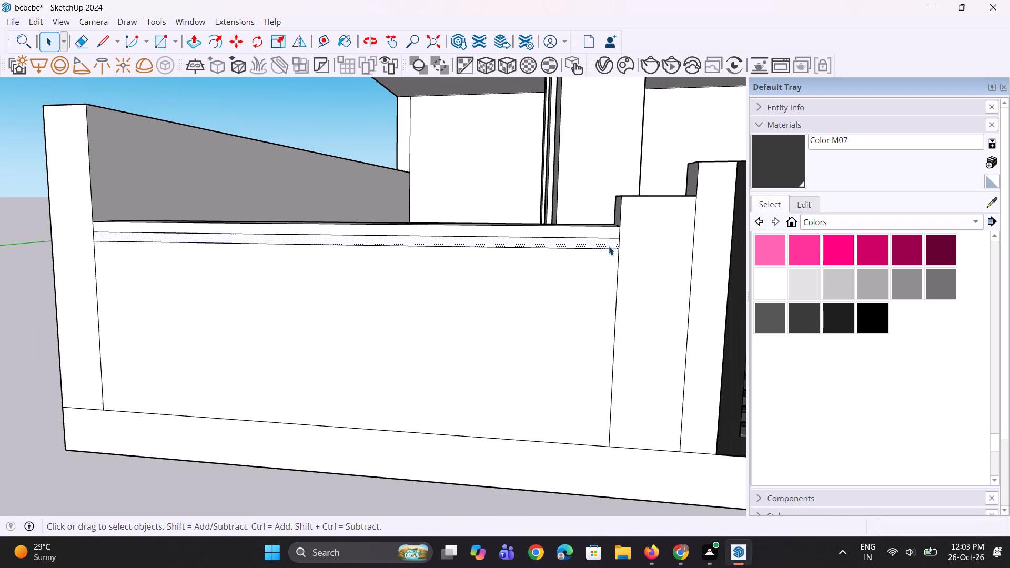
{"action": "scroll", "coordinate": [609, 246], "scroll_direction": "up", "scroll_amount": 3}
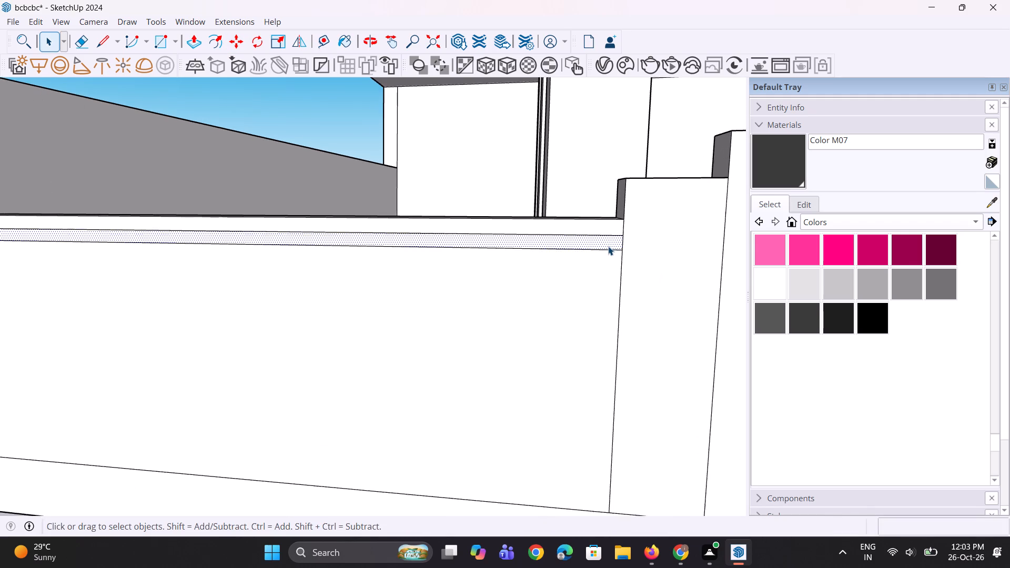
{"action": "scroll", "coordinate": [608, 246], "scroll_direction": "up", "scroll_amount": 1}
{"action": "key", "text": "m"}
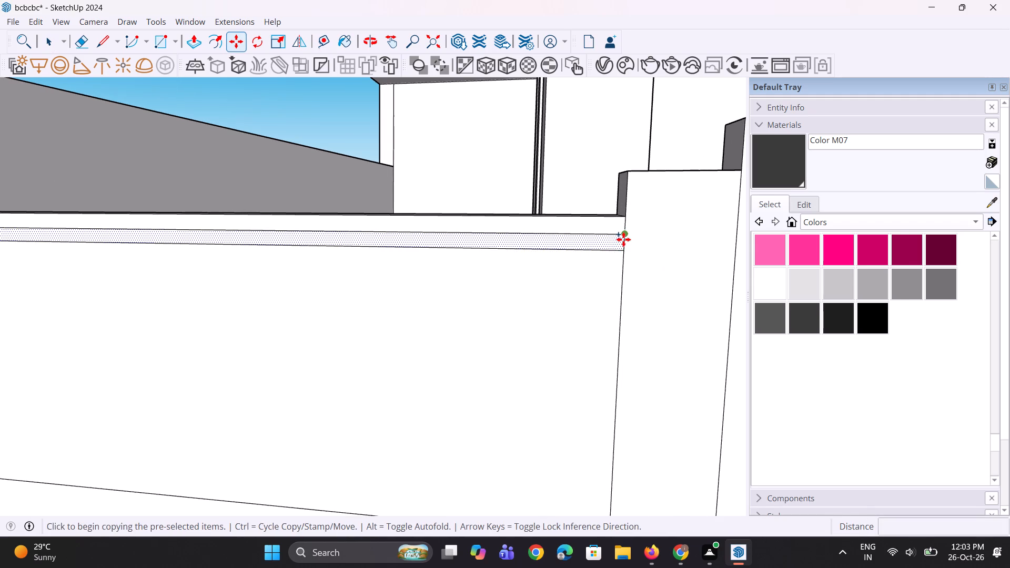
{"action": "left_click", "coordinate": [624, 238]}
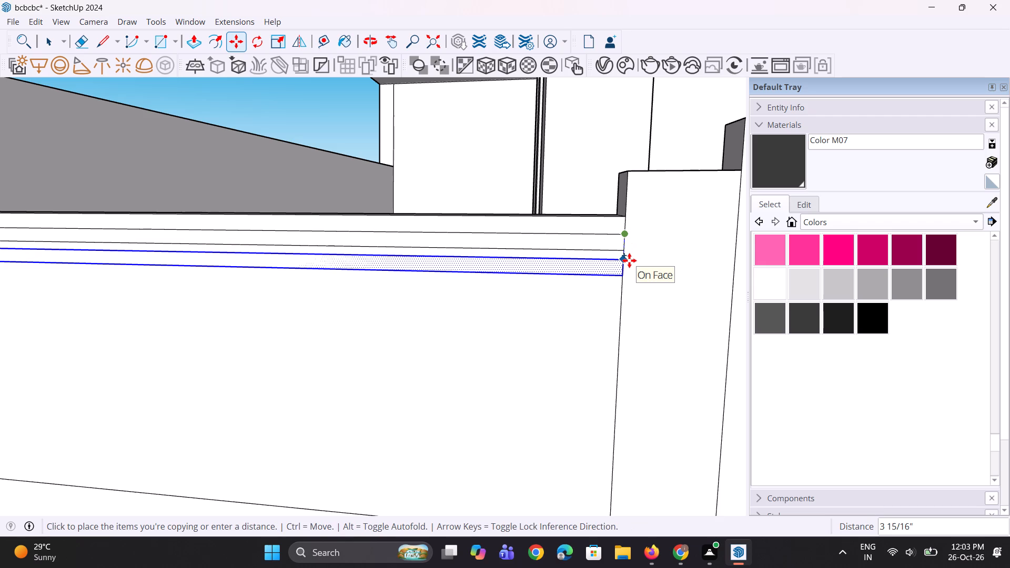
{"action": "left_click", "coordinate": [629, 262]}
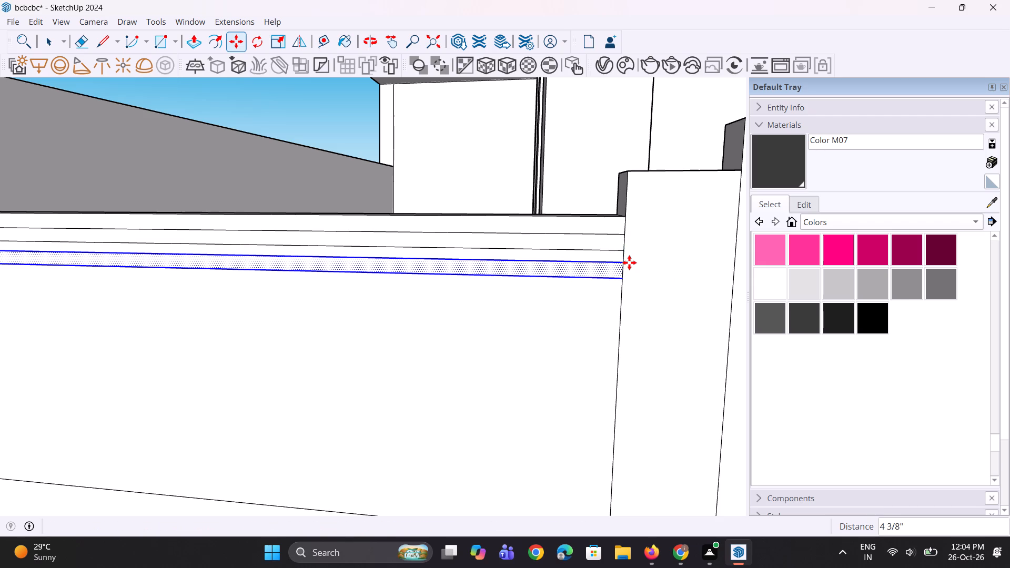
{"action": "key", "text": "asterisk"}
{"action": "type", "text": "10"}
{"action": "key", "text": "Return"}
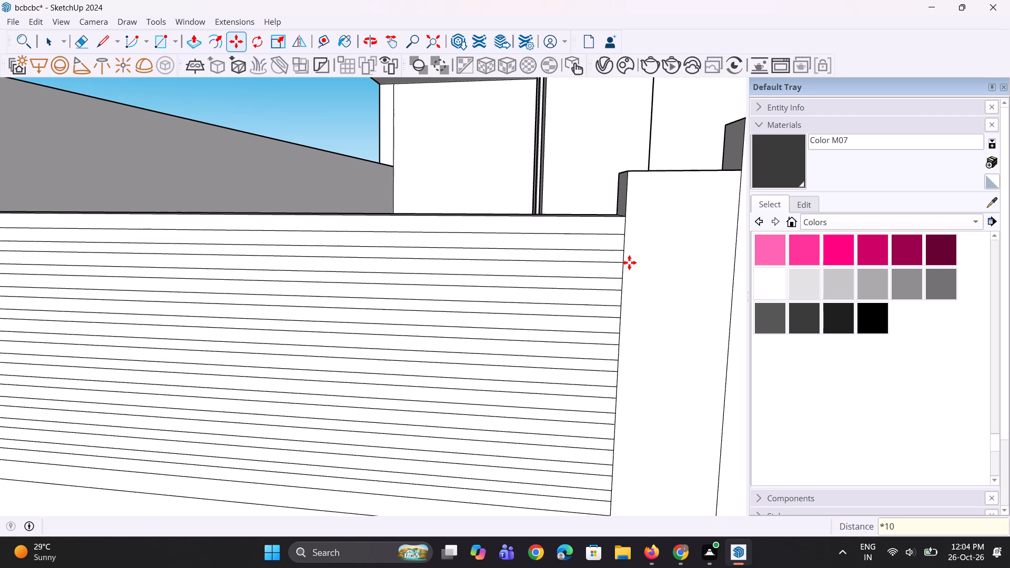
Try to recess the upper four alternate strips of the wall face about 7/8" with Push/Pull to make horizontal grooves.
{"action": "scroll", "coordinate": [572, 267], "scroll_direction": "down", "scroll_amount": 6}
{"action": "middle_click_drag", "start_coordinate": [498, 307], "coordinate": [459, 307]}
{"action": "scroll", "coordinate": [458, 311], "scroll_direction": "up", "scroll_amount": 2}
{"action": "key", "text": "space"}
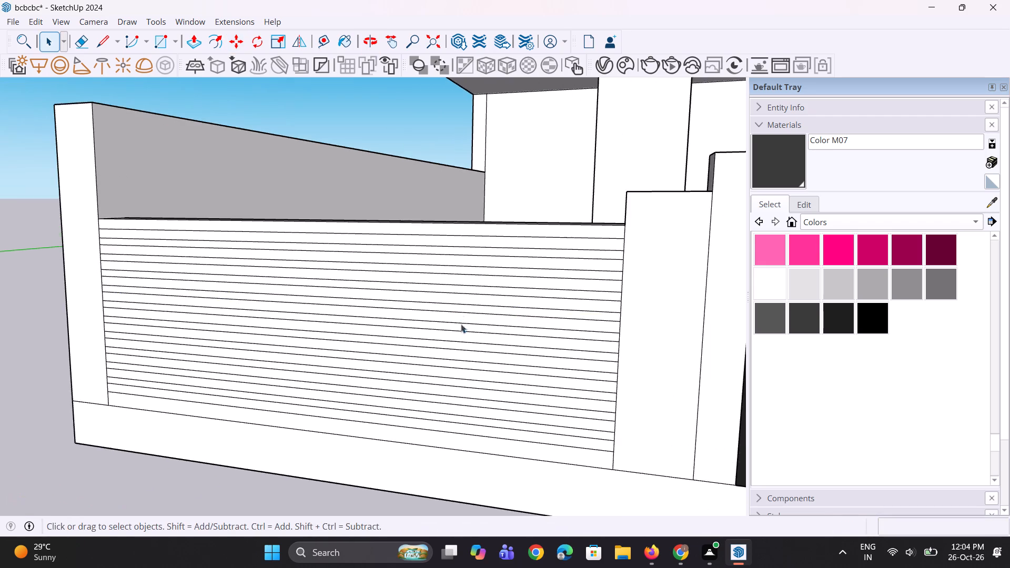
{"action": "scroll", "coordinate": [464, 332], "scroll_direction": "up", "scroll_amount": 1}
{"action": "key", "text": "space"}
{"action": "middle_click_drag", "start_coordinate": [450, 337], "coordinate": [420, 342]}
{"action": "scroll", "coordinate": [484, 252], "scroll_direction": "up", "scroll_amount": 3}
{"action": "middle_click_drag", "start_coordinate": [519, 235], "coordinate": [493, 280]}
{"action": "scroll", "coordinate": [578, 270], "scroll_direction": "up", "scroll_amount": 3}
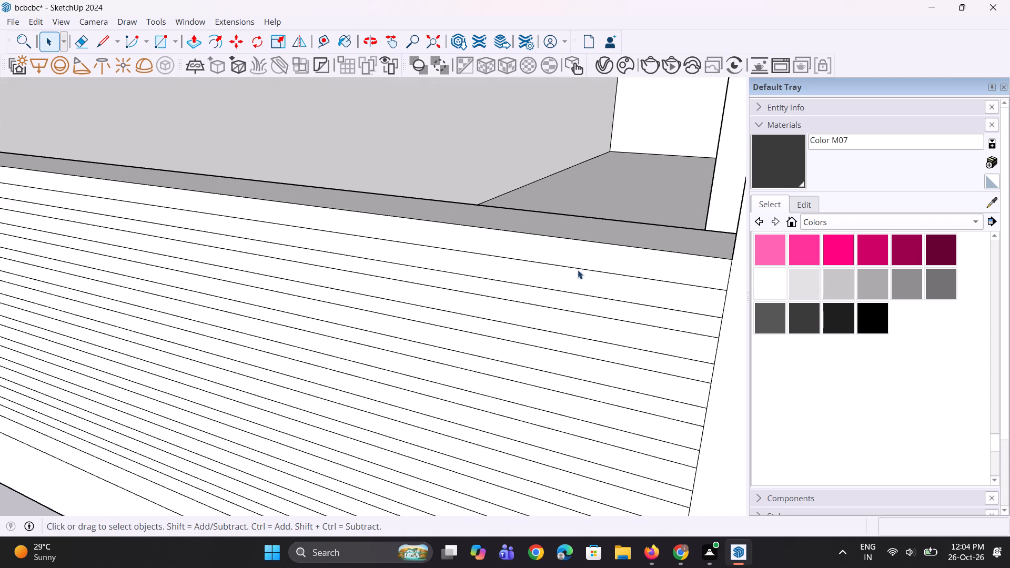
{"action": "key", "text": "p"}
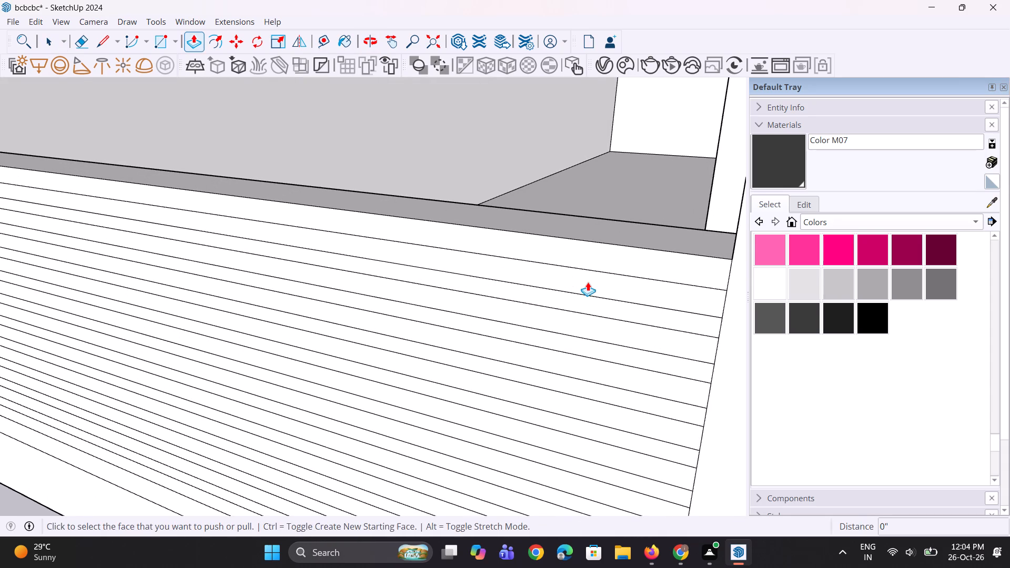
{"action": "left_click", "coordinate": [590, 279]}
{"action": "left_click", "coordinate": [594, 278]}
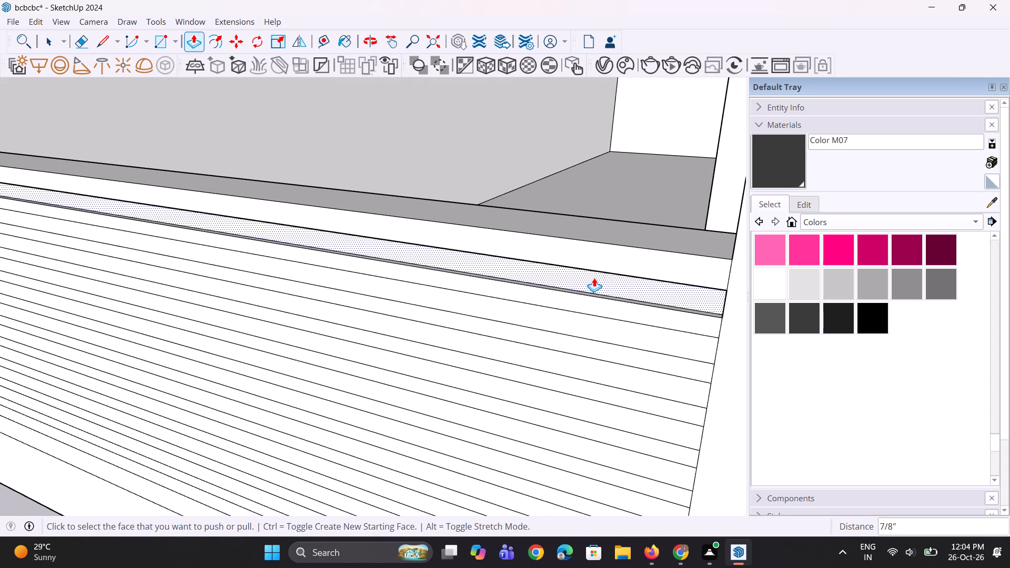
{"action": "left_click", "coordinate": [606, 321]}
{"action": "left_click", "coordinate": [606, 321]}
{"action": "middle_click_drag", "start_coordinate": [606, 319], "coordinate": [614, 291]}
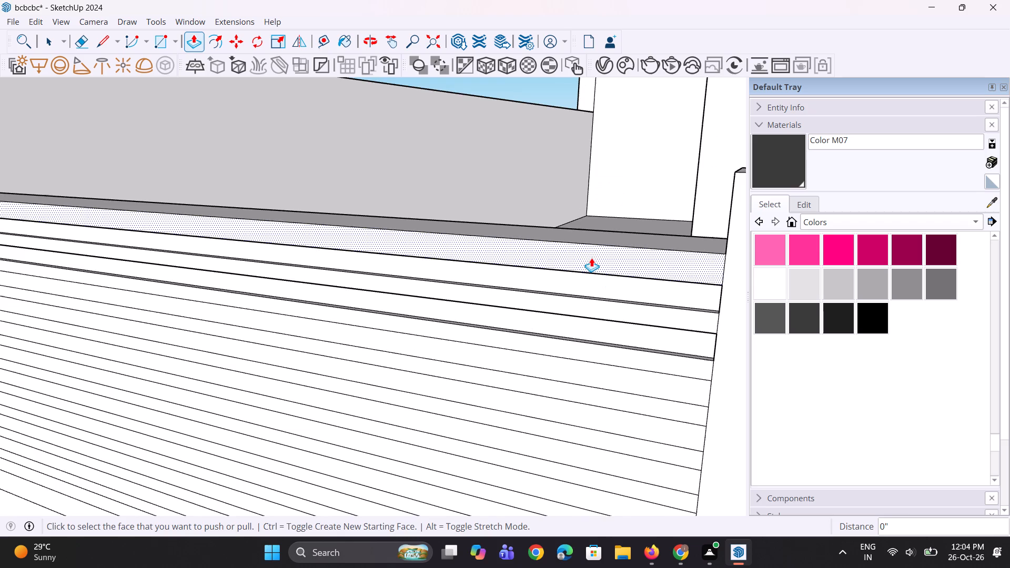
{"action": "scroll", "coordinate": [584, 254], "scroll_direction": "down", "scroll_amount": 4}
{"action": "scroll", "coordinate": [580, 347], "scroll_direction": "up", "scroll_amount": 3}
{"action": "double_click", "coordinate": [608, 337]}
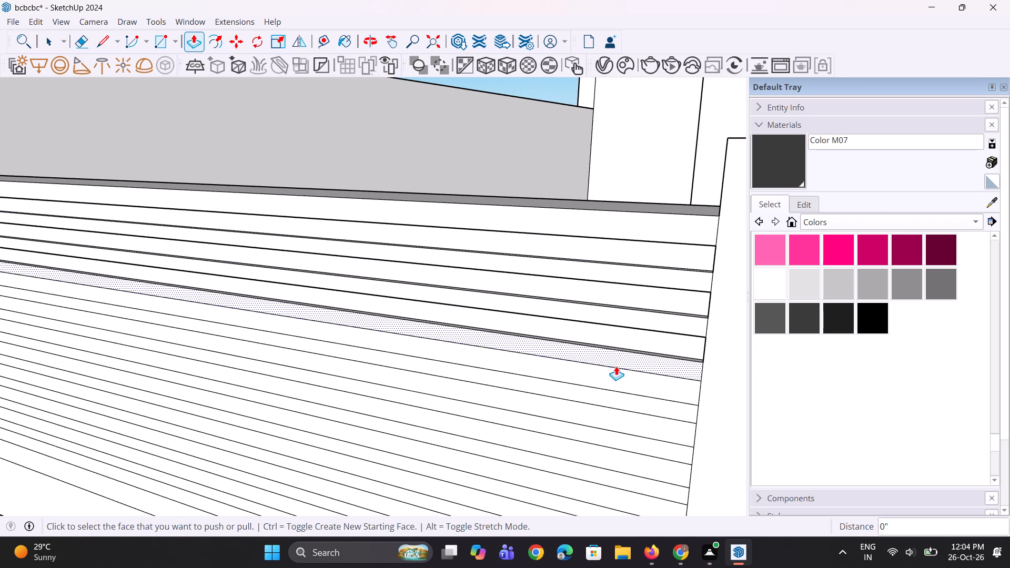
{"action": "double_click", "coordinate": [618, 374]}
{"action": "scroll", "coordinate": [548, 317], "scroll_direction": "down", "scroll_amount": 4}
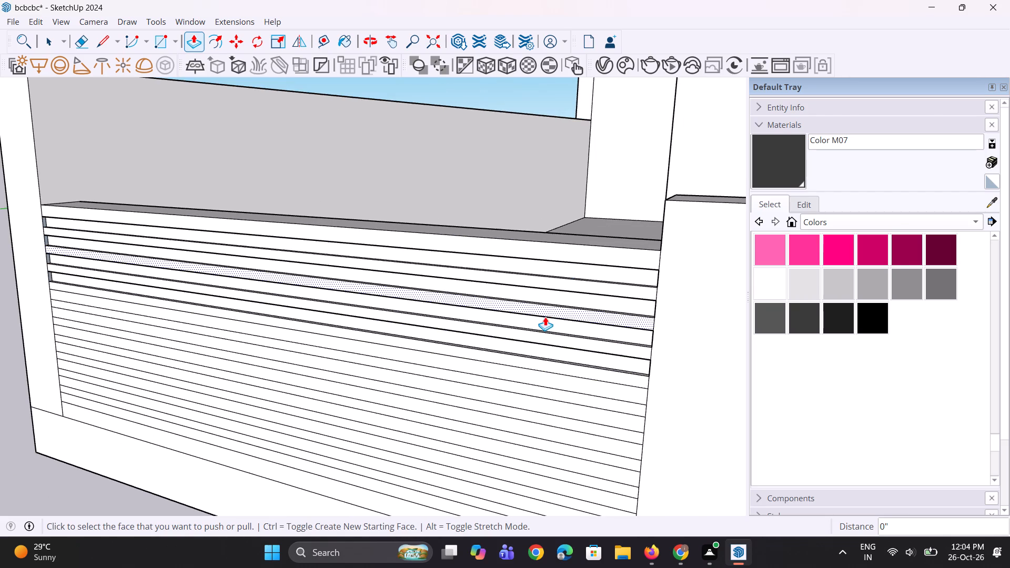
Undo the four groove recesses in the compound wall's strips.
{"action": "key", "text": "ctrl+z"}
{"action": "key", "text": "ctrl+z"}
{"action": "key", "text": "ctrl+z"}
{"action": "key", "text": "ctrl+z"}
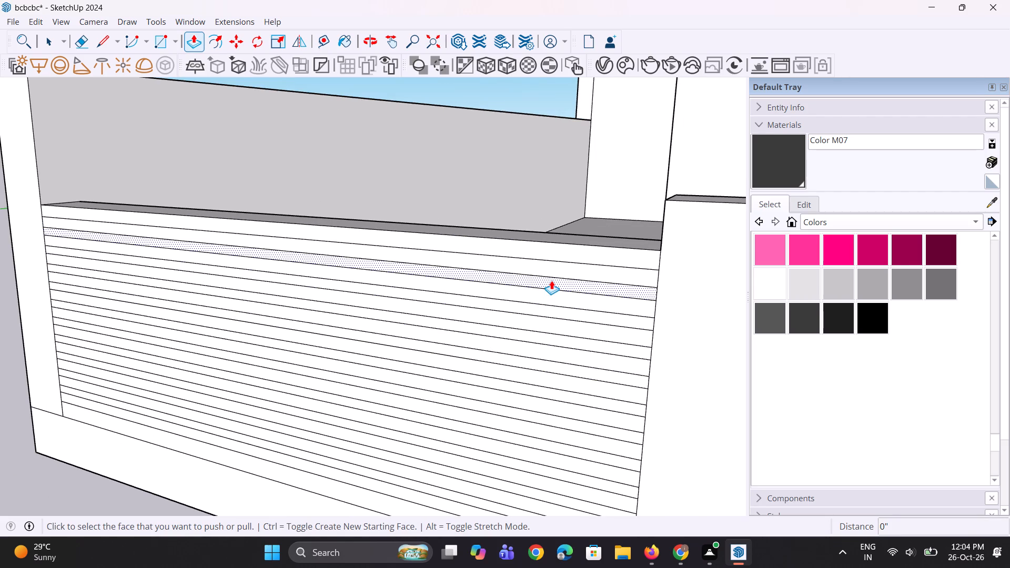
Recess the compound wall's top strip and the four narrow alternate strips below it by about 7/8" with Push/Pull.
{"action": "scroll", "coordinate": [567, 234], "scroll_direction": "up", "scroll_amount": 2}
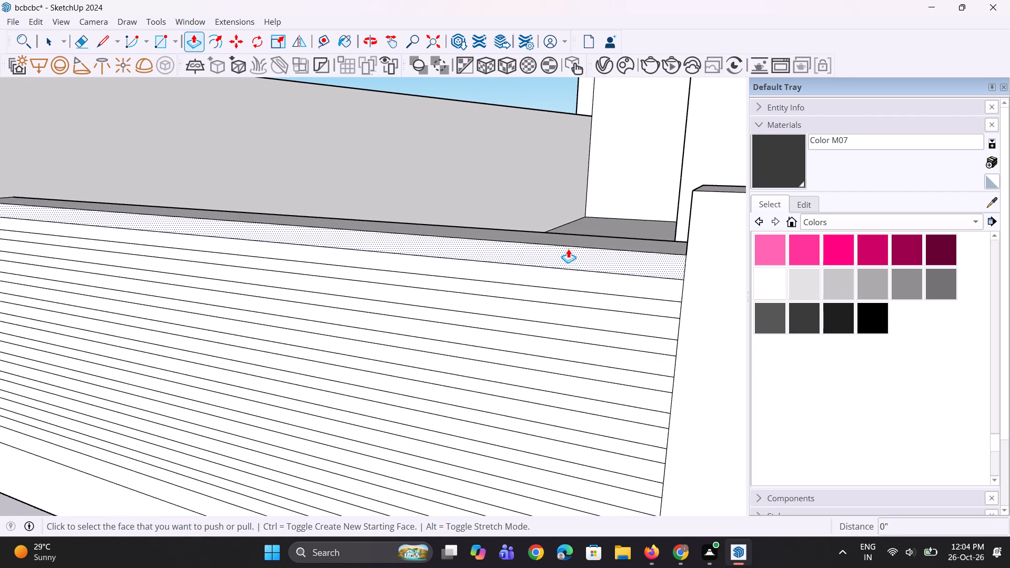
{"action": "double_click", "coordinate": [568, 249]}
{"action": "double_click", "coordinate": [568, 298]}
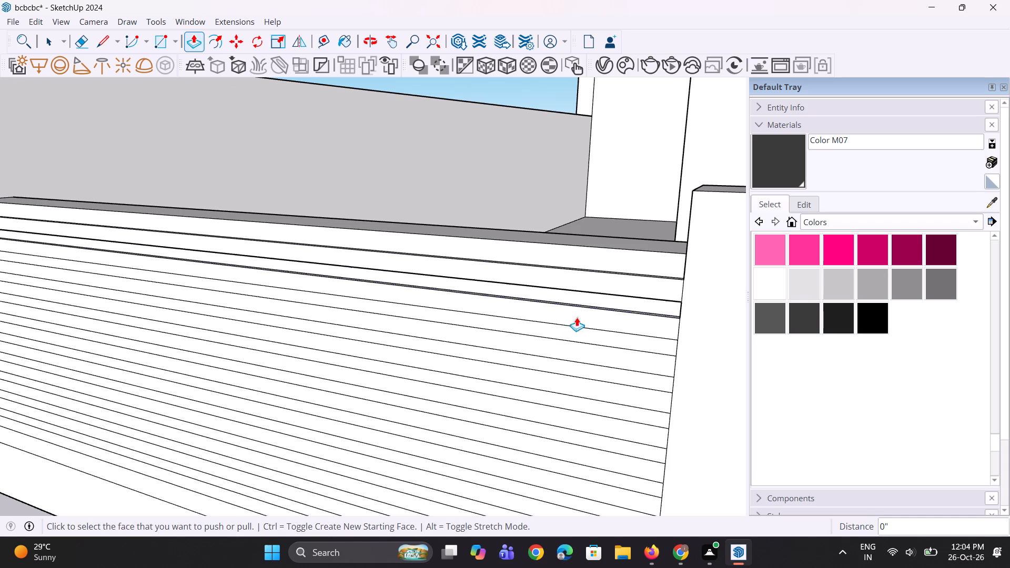
{"action": "double_click", "coordinate": [578, 328]}
{"action": "double_click", "coordinate": [597, 369]}
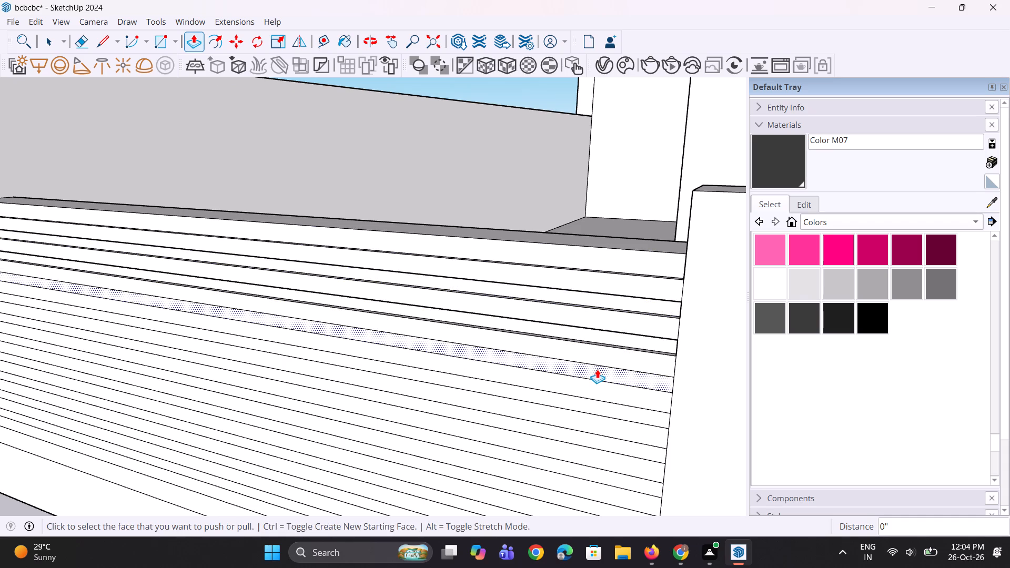
{"action": "scroll", "coordinate": [562, 266], "scroll_direction": "down", "scroll_amount": 4}
{"action": "middle_click_drag", "start_coordinate": [563, 285], "coordinate": [584, 267]}
{"action": "scroll", "coordinate": [604, 338], "scroll_direction": "up", "scroll_amount": 4}
{"action": "middle_click_drag", "start_coordinate": [656, 338], "coordinate": [651, 338]}
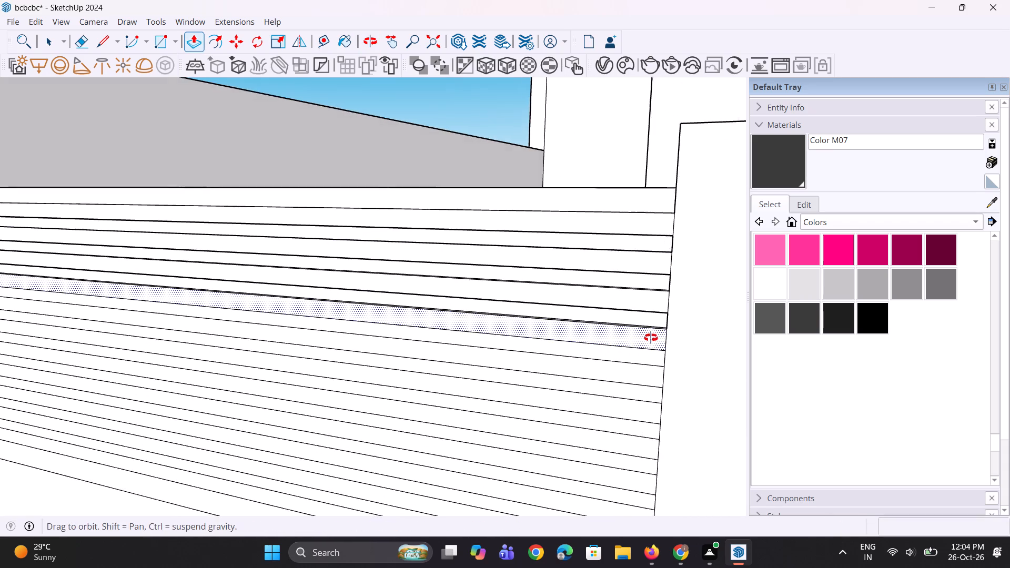
{"action": "middle_click_drag", "start_coordinate": [651, 338], "coordinate": [628, 339]}
{"action": "double_click", "coordinate": [639, 362]}
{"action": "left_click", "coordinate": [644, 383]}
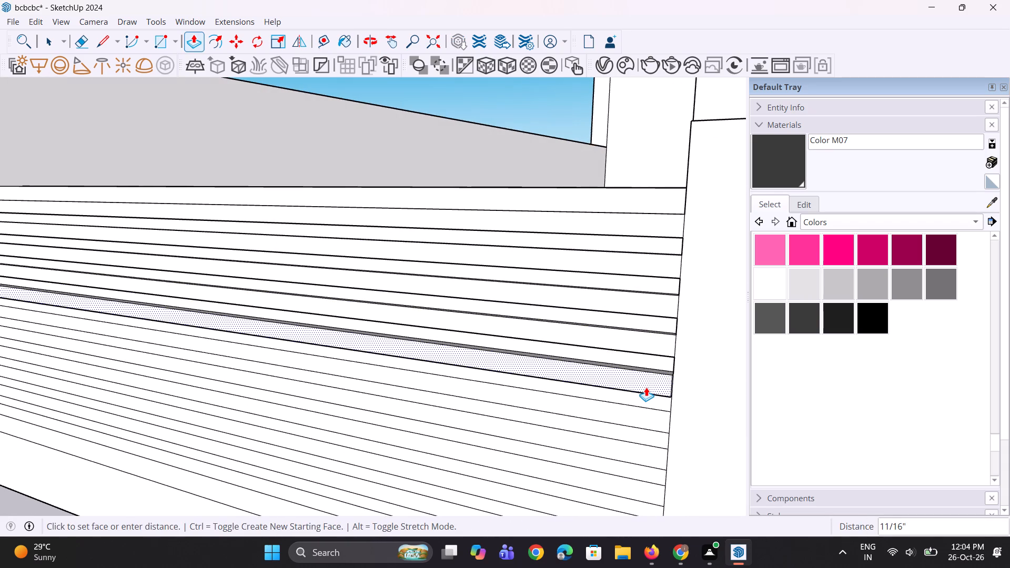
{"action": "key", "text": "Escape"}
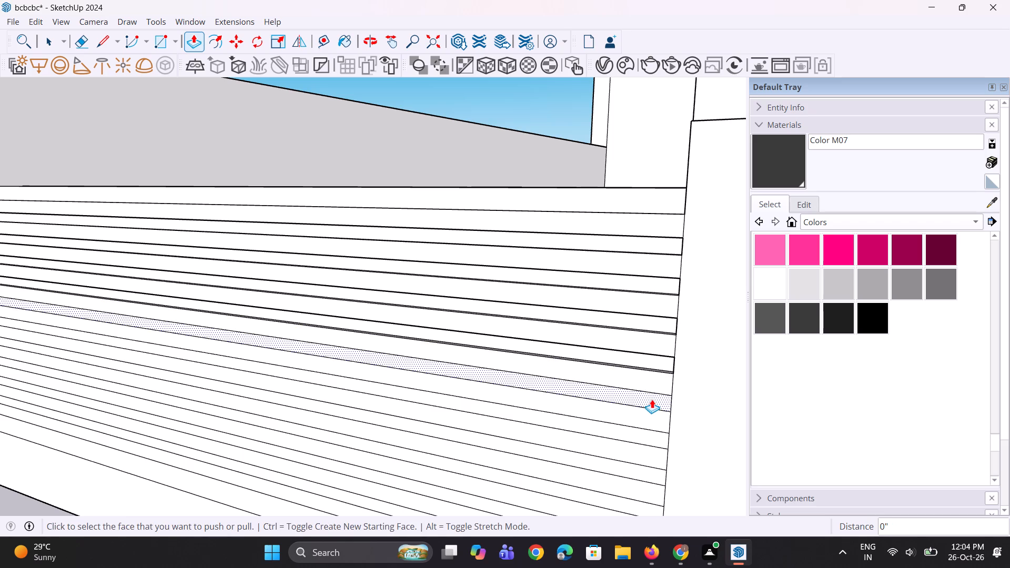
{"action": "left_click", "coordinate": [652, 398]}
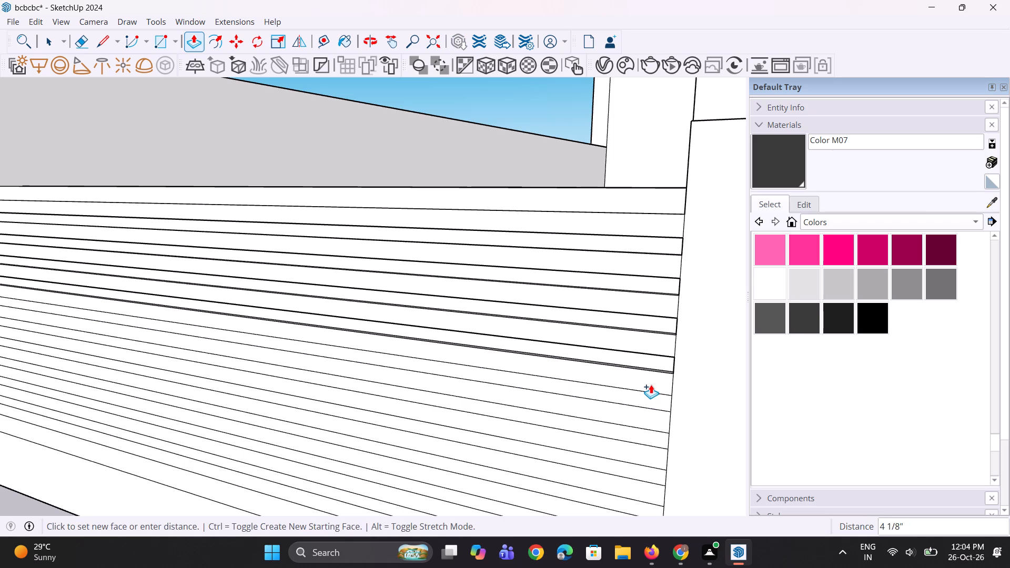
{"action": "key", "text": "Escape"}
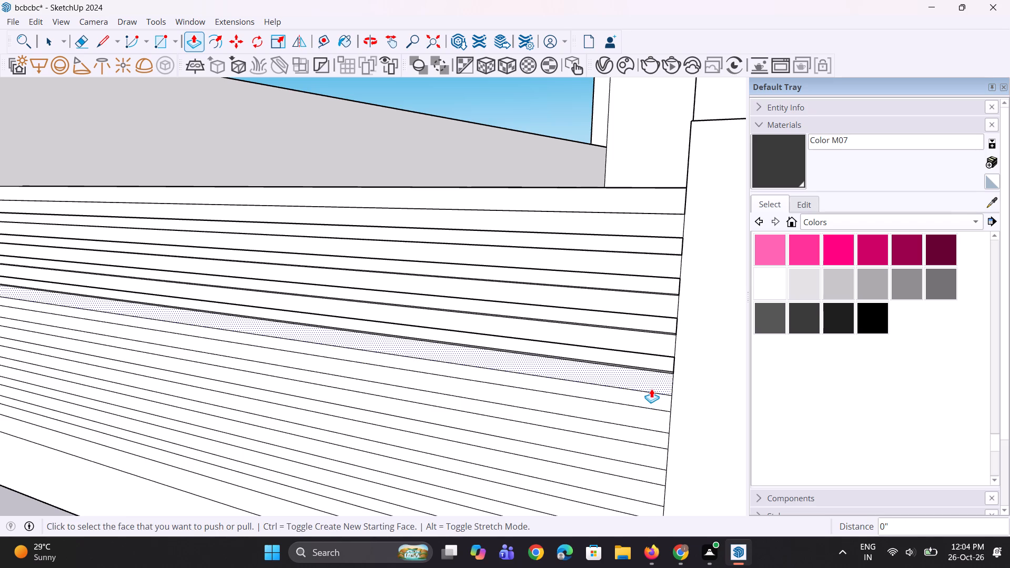
Recess the next two narrow strips down the wall face by about 7/8", undoing the recess of any wider band between them.
{"action": "left_click", "coordinate": [648, 395]}
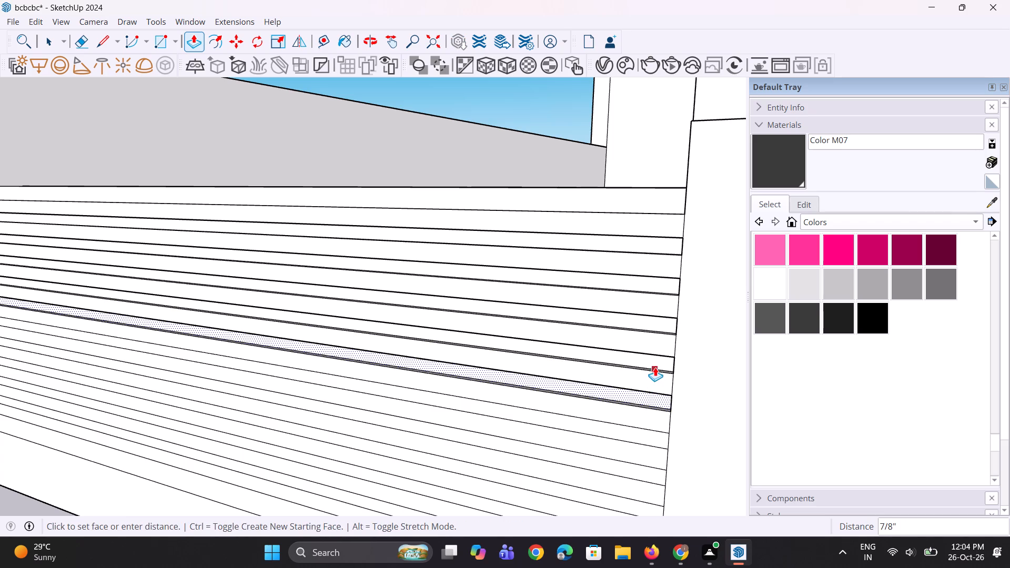
{"action": "left_click", "coordinate": [655, 367]}
{"action": "scroll", "coordinate": [651, 410], "scroll_direction": "up", "scroll_amount": 2}
{"action": "double_click", "coordinate": [648, 433]}
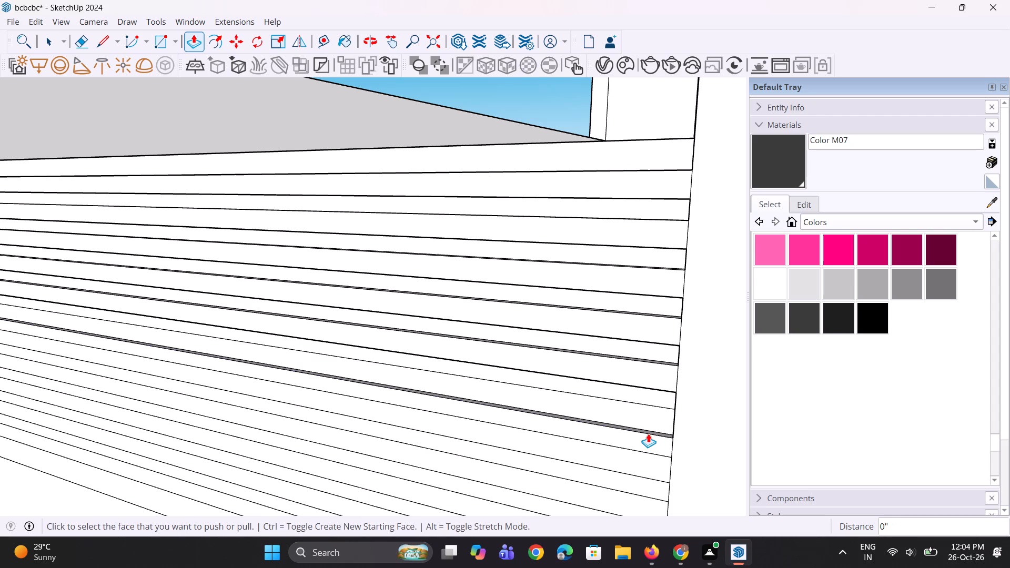
{"action": "key", "text": "ctrl+z"}
{"action": "double_click", "coordinate": [652, 441]}
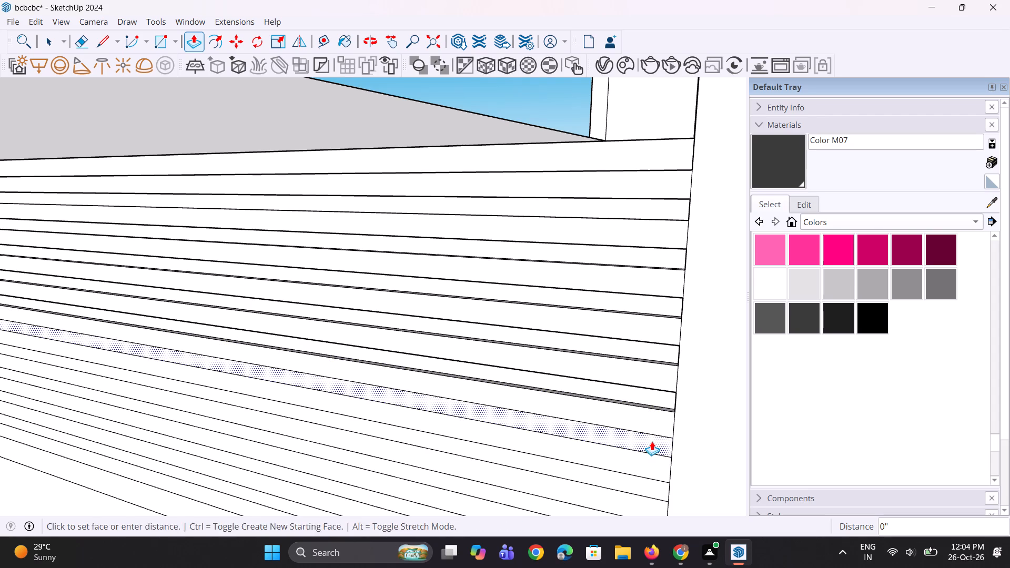
Recess four more narrow strips further down the compound wall face by about 7/8" to continue the horizontal grooves.
{"action": "scroll", "coordinate": [543, 313], "scroll_direction": "down", "scroll_amount": 3}
{"action": "scroll", "coordinate": [518, 273], "scroll_direction": "down", "scroll_amount": 4}
{"action": "scroll", "coordinate": [578, 408], "scroll_direction": "up", "scroll_amount": 7}
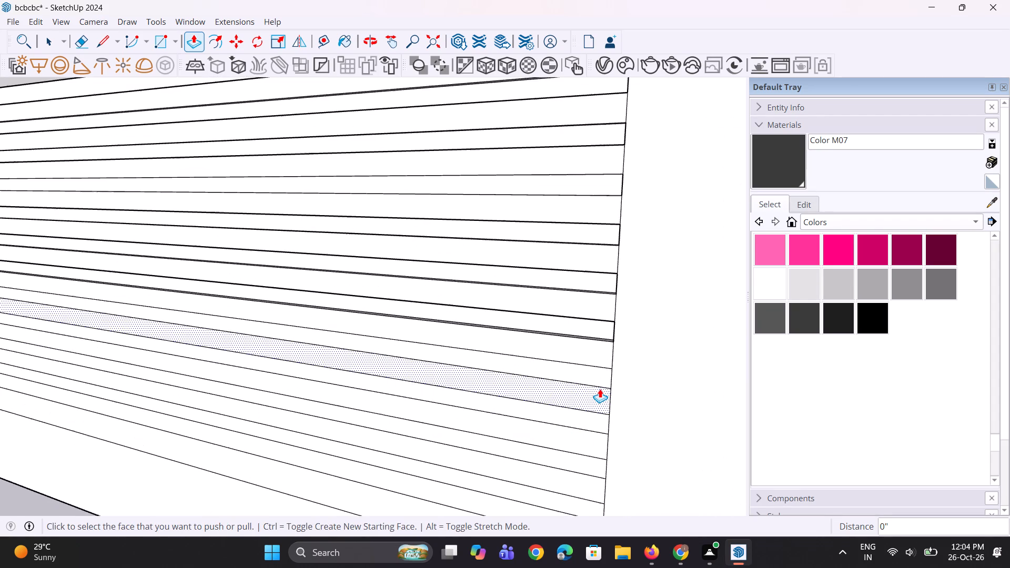
{"action": "scroll", "coordinate": [597, 385], "scroll_direction": "up", "scroll_amount": 1}
{"action": "double_click", "coordinate": [597, 385]}
{"action": "double_click", "coordinate": [594, 422]}
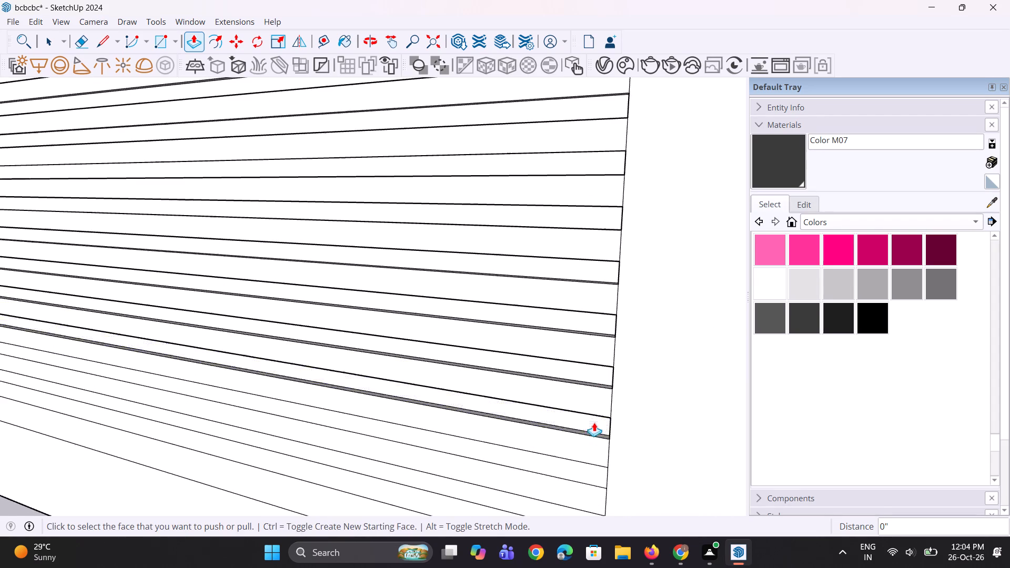
{"action": "double_click", "coordinate": [592, 468]}
{"action": "scroll", "coordinate": [547, 383], "scroll_direction": "down", "scroll_amount": 4}
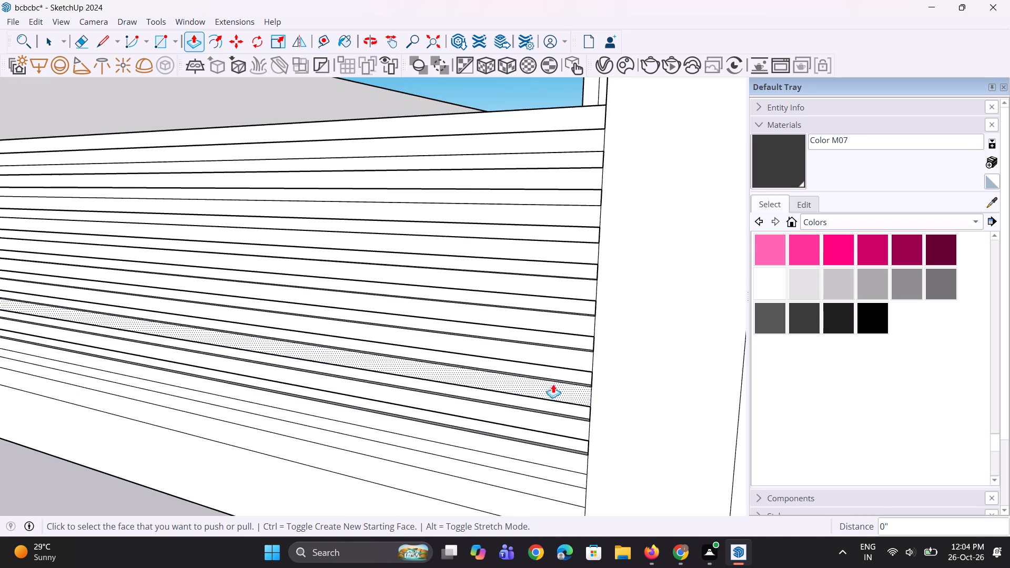
{"action": "scroll", "coordinate": [584, 473], "scroll_direction": "up", "scroll_amount": 3}
{"action": "double_click", "coordinate": [575, 481]}
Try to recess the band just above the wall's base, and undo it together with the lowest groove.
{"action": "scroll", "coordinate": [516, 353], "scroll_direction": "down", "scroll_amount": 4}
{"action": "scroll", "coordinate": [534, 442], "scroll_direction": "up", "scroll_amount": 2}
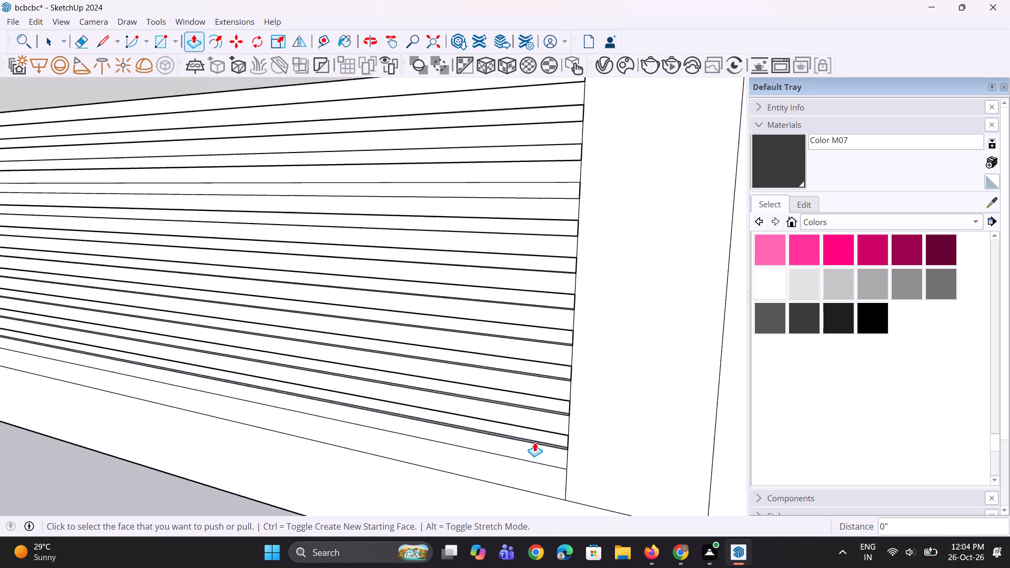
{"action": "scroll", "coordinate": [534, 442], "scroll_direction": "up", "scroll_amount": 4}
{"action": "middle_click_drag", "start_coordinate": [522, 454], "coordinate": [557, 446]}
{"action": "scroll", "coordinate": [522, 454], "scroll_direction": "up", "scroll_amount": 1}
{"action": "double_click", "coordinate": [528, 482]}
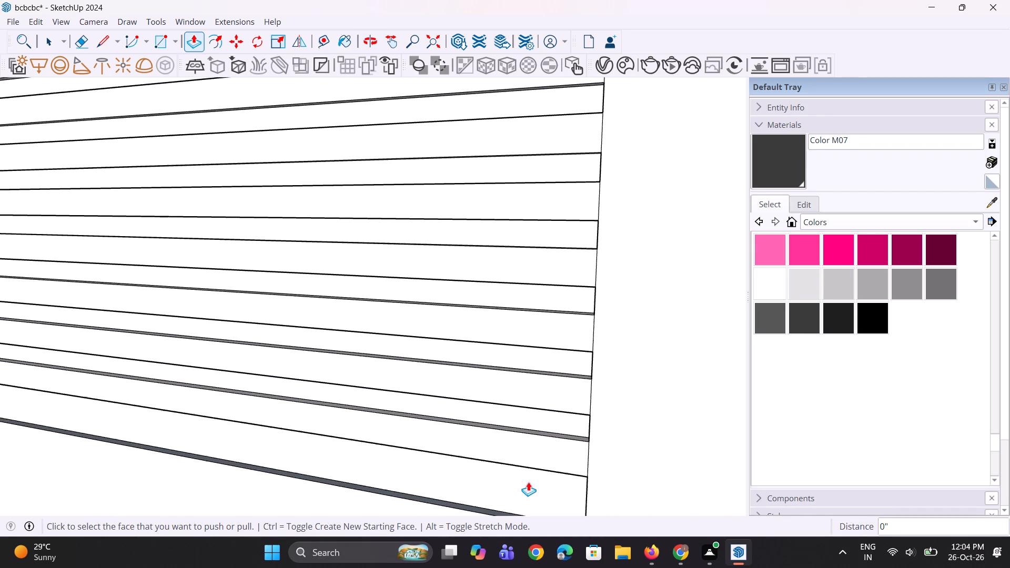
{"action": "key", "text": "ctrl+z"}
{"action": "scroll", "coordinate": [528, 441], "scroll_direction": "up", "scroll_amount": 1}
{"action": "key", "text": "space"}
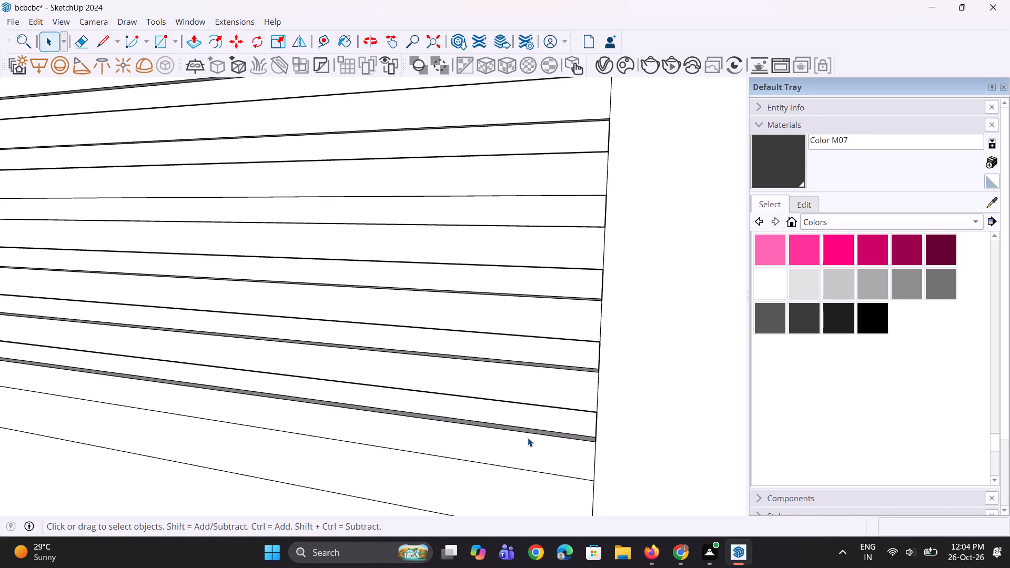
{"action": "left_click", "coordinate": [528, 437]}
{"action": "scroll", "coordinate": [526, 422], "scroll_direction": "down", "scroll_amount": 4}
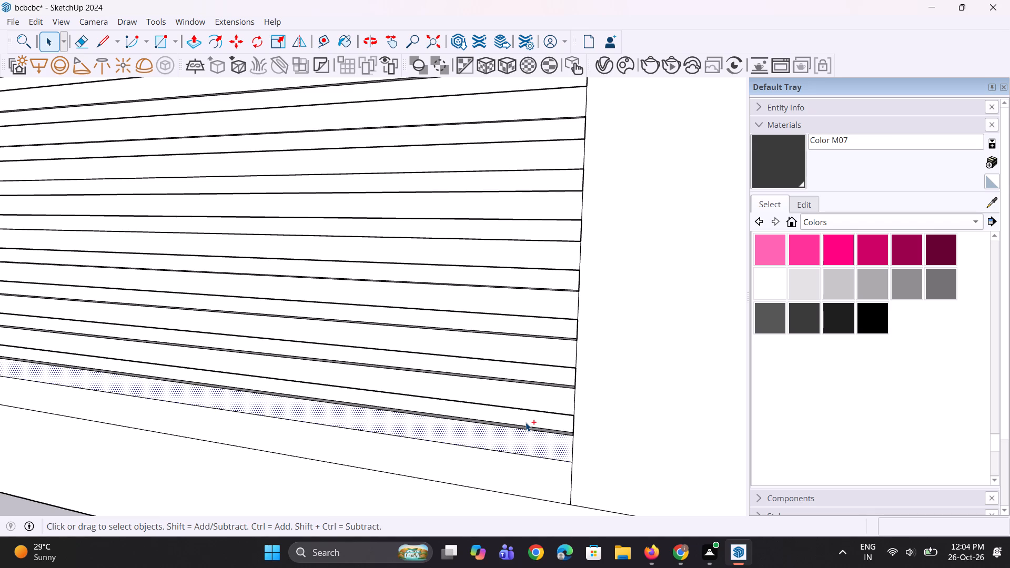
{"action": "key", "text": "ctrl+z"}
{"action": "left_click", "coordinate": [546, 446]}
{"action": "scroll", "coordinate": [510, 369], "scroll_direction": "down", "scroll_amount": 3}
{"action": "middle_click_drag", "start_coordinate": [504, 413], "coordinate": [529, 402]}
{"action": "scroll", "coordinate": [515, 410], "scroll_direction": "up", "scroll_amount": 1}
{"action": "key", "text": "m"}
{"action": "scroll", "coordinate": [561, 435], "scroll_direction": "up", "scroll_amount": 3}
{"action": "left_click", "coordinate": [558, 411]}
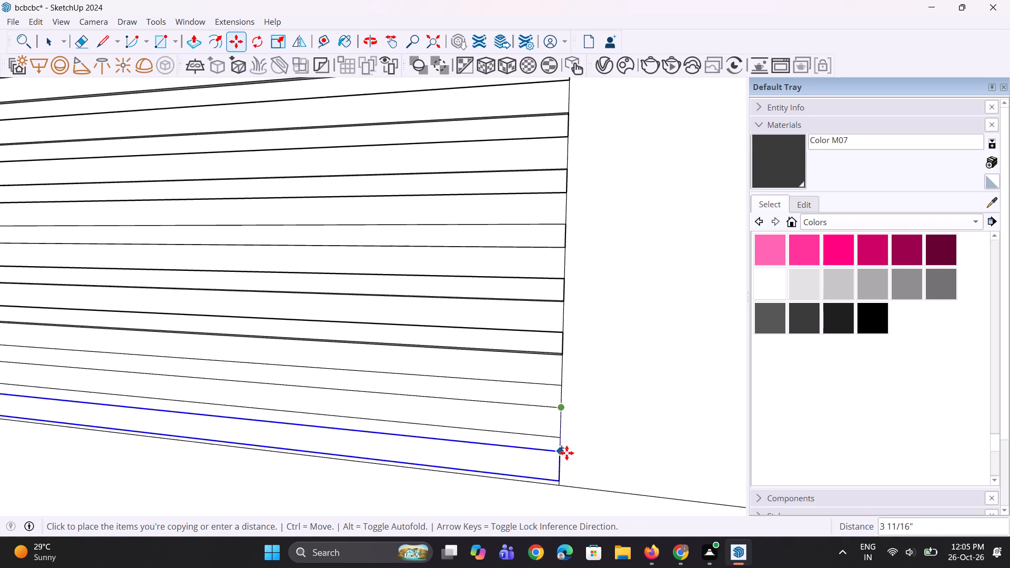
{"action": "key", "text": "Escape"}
Copy the lowest narrow strip face down the wall so that its lower edge meets the top line of the base.
{"action": "scroll", "coordinate": [562, 448], "scroll_direction": "up", "scroll_amount": 2}
{"action": "middle_click_drag", "start_coordinate": [503, 447], "coordinate": [576, 391]}
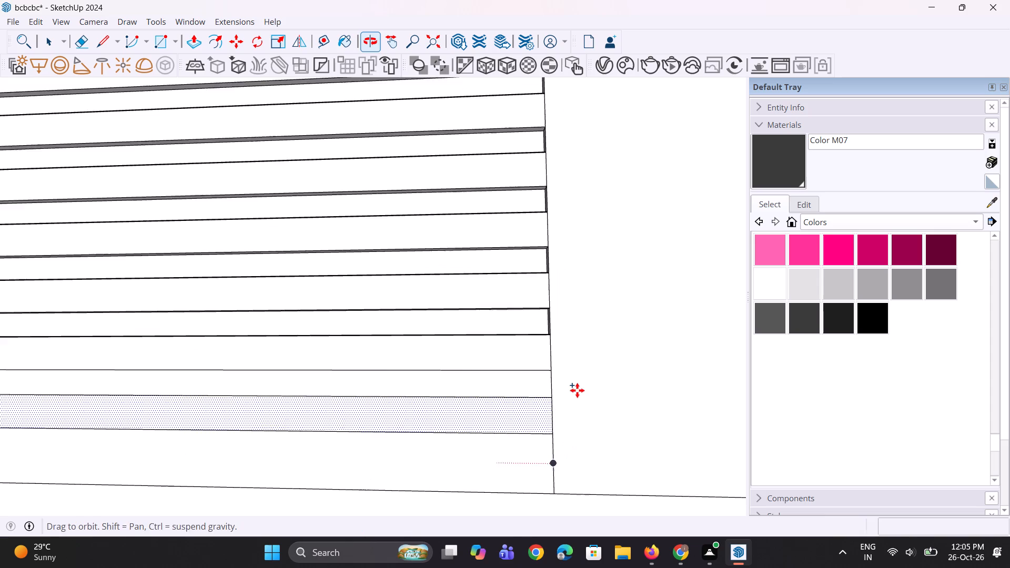
{"action": "scroll", "coordinate": [568, 400], "scroll_direction": "up", "scroll_amount": 3}
{"action": "key", "text": "space"}
{"action": "key", "text": "space"}
{"action": "left_click", "coordinate": [530, 383]}
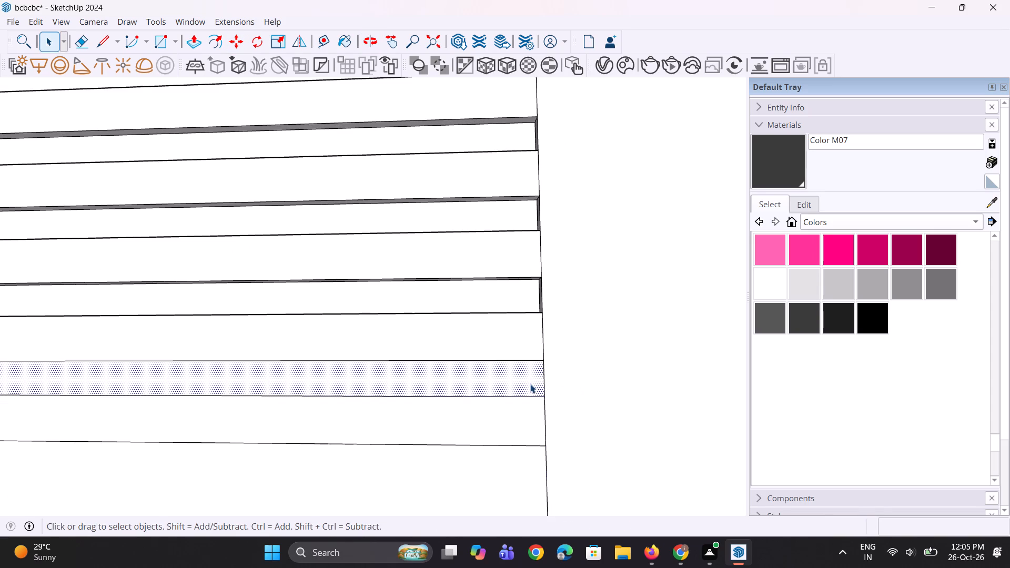
{"action": "key", "text": "m"}
{"action": "left_click", "coordinate": [546, 401]}
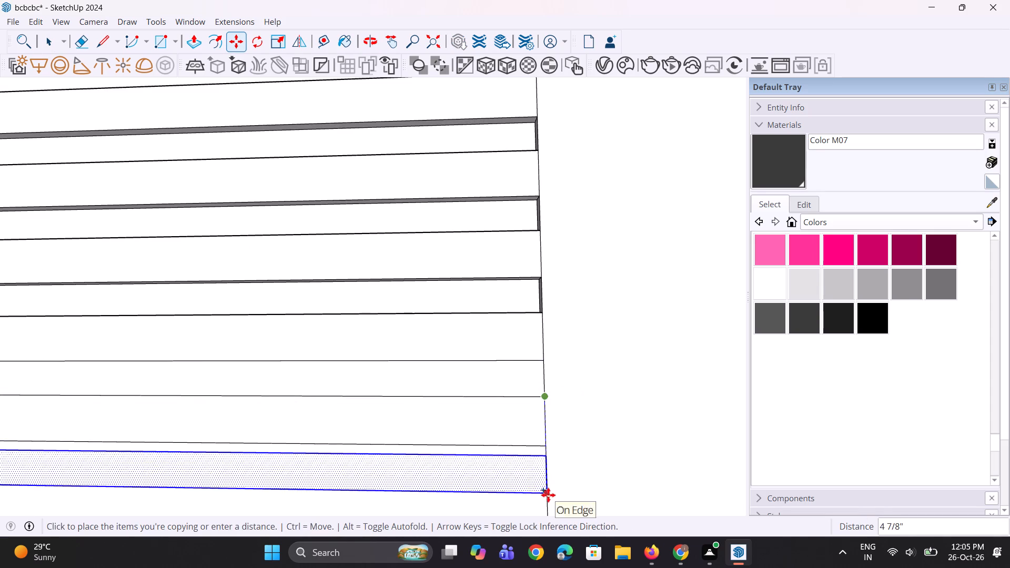
{"action": "scroll", "coordinate": [544, 488], "scroll_direction": "down", "scroll_amount": 4}
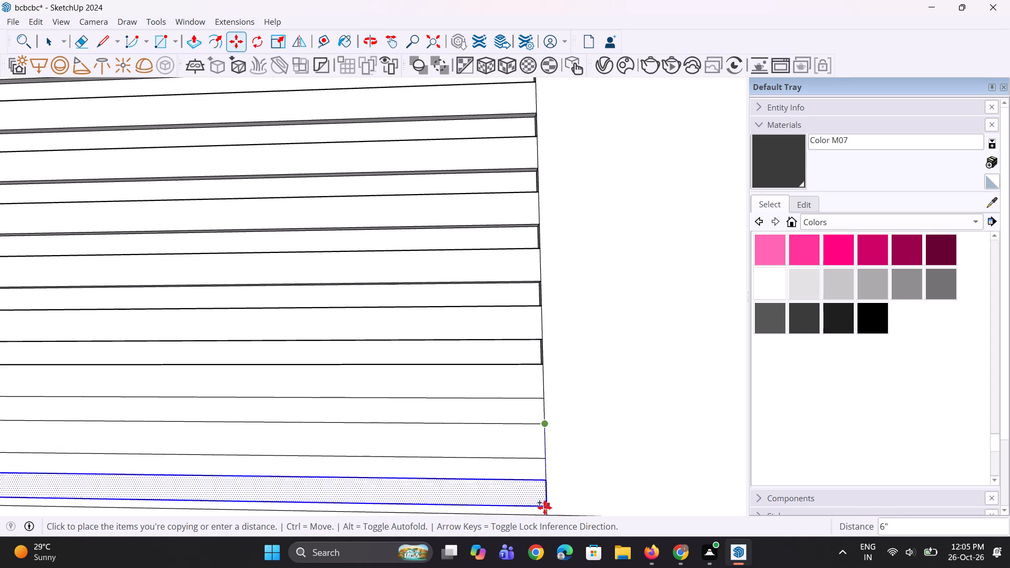
{"action": "left_click", "coordinate": [546, 512]}
Recess the two remaining narrow strips above the copied bottom strip by about 7/8" with Push/Pull.
{"action": "scroll", "coordinate": [463, 374], "scroll_direction": "down", "scroll_amount": 4}
{"action": "middle_click_drag", "start_coordinate": [476, 386], "coordinate": [435, 441]}
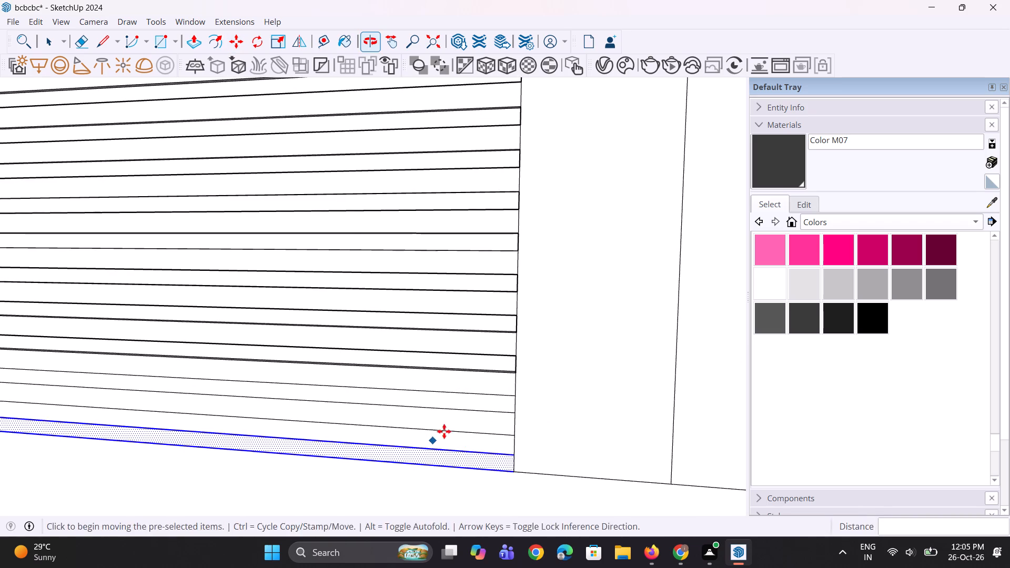
{"action": "key", "text": "space"}
{"action": "key", "text": "space"}
{"action": "scroll", "coordinate": [500, 410], "scroll_direction": "up", "scroll_amount": 3}
{"action": "key", "text": "p"}
{"action": "scroll", "coordinate": [518, 380], "scroll_direction": "up", "scroll_amount": 5}
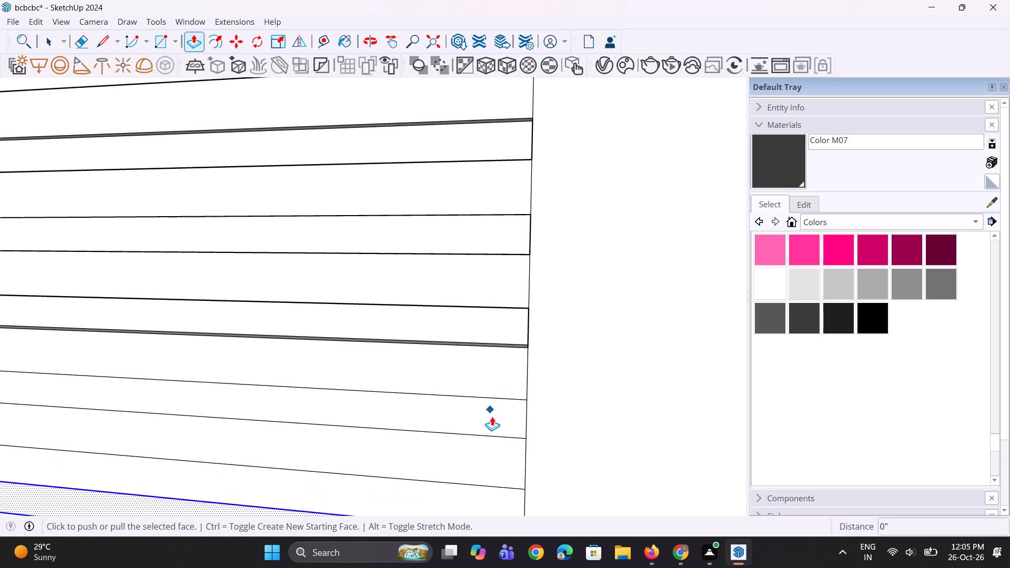
{"action": "key", "text": "space"}
{"action": "left_click", "coordinate": [493, 418]}
{"action": "key", "text": "p"}
{"action": "left_click", "coordinate": [494, 415]}
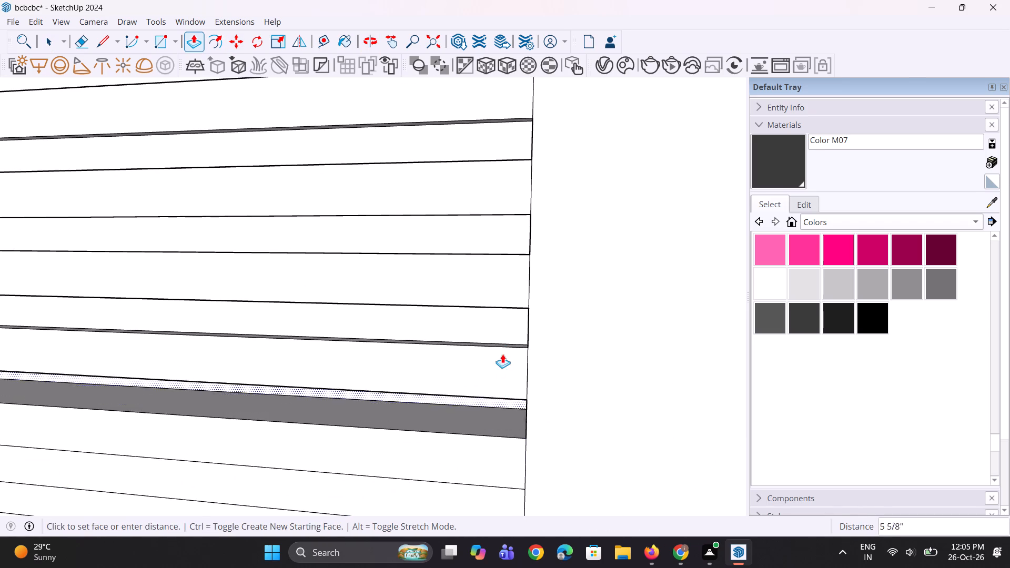
{"action": "left_click", "coordinate": [503, 327]}
{"action": "scroll", "coordinate": [454, 333], "scroll_direction": "down", "scroll_amount": 4}
{"action": "scroll", "coordinate": [475, 459], "scroll_direction": "up", "scroll_amount": 4}
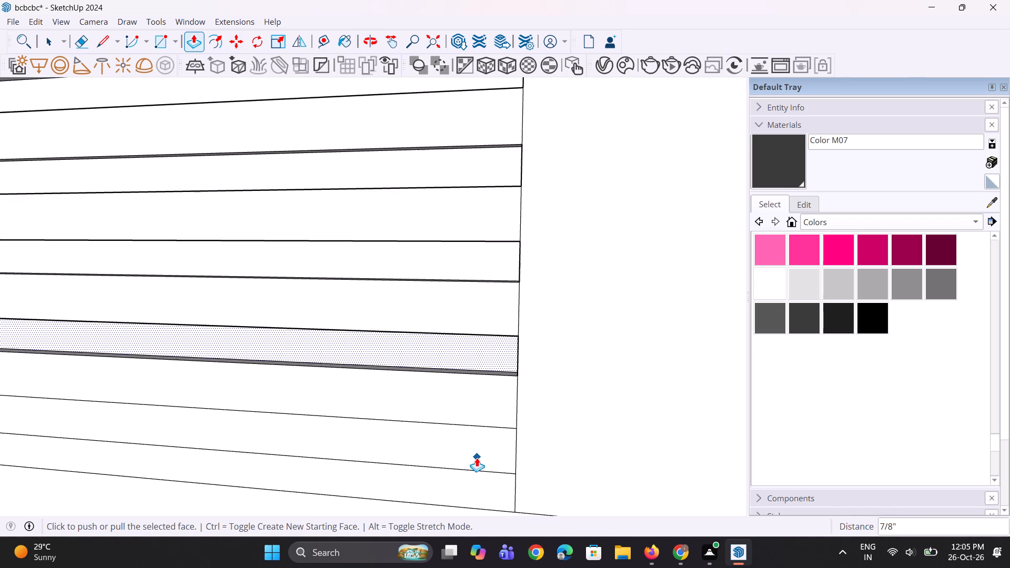
{"action": "key", "text": "space"}
{"action": "left_click", "coordinate": [477, 458]}
{"action": "key", "text": "p"}
{"action": "double_click", "coordinate": [477, 458]}
Examine the horizontal grooves on the compound wall beside the gate from the front, above and the side.
{"action": "scroll", "coordinate": [478, 438], "scroll_direction": "down", "scroll_amount": 6}
{"action": "scroll", "coordinate": [475, 436], "scroll_direction": "up", "scroll_amount": 1}
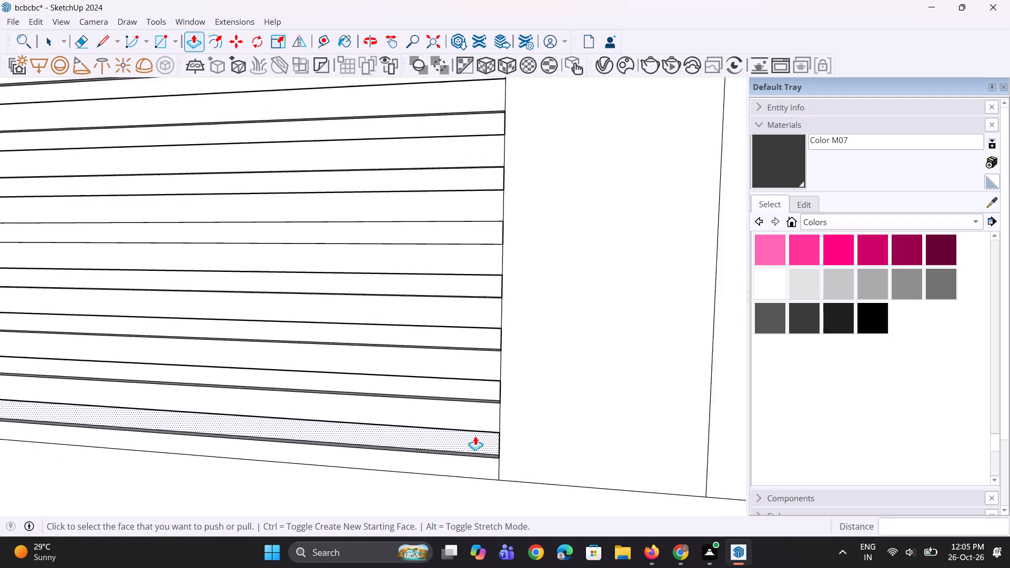
{"action": "middle_click_drag", "start_coordinate": [475, 436], "coordinate": [537, 419]}
{"action": "scroll", "coordinate": [536, 424], "scroll_direction": "down", "scroll_amount": 18}
{"action": "middle_click_drag", "start_coordinate": [494, 383], "coordinate": [435, 401]}
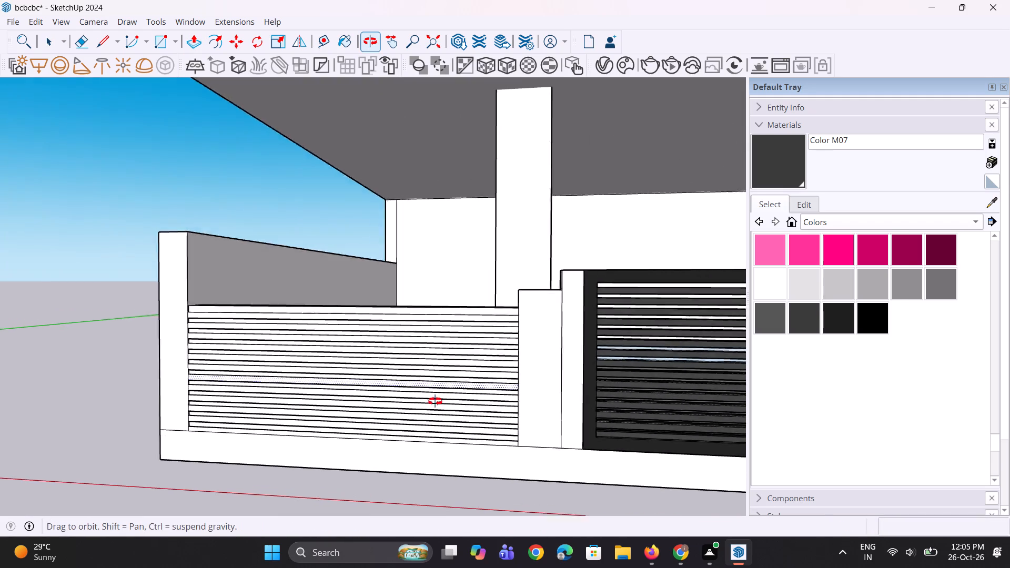
{"action": "middle_click_drag", "start_coordinate": [435, 401], "coordinate": [517, 438]}
{"action": "scroll", "coordinate": [481, 317], "scroll_direction": "up", "scroll_amount": 3}
{"action": "middle_click_drag", "start_coordinate": [478, 320], "coordinate": [445, 320]}
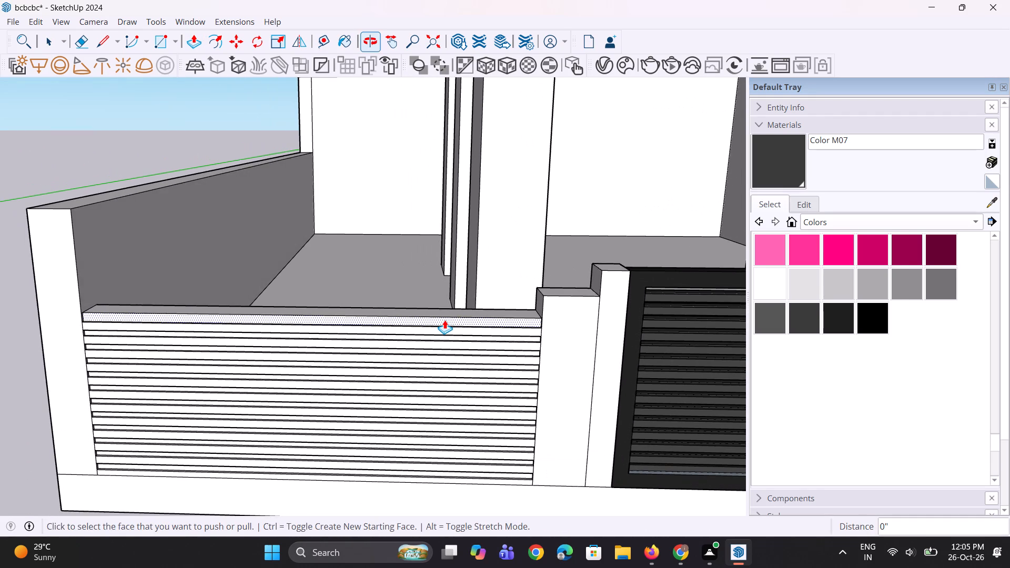
{"action": "scroll", "coordinate": [445, 320], "scroll_direction": "up", "scroll_amount": 3}
{"action": "middle_click_drag", "start_coordinate": [465, 312], "coordinate": [338, 353]}
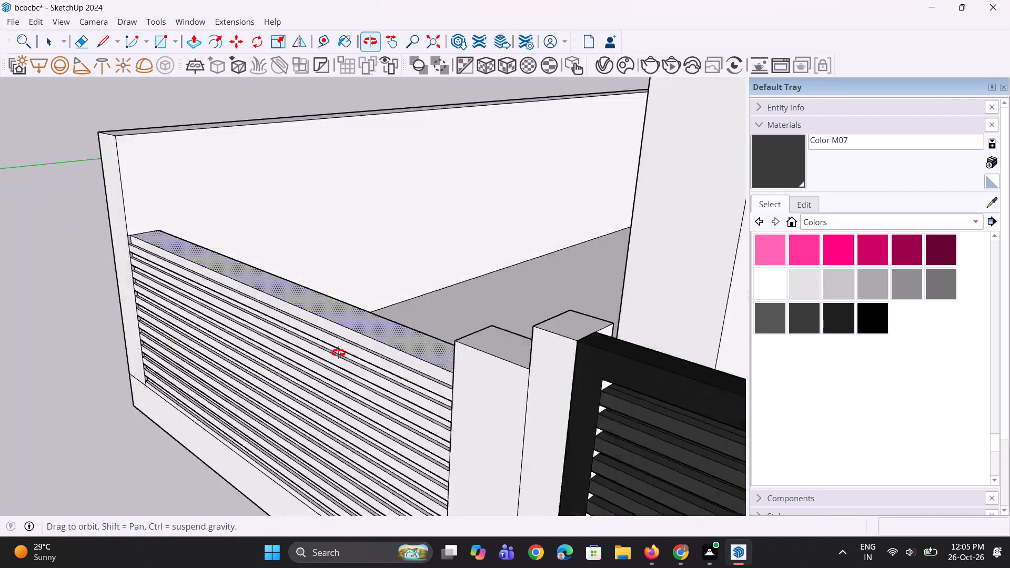
{"action": "middle_click_drag", "start_coordinate": [338, 353], "coordinate": [426, 331]}
{"action": "scroll", "coordinate": [429, 323], "scroll_direction": "down", "scroll_amount": 5}
{"action": "middle_click_drag", "start_coordinate": [431, 334], "coordinate": [455, 324]}
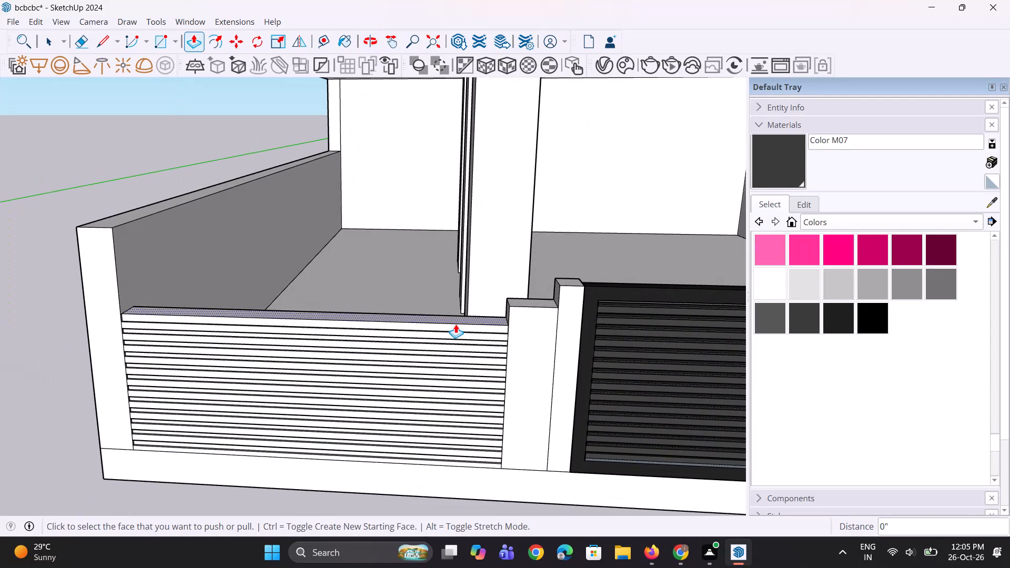
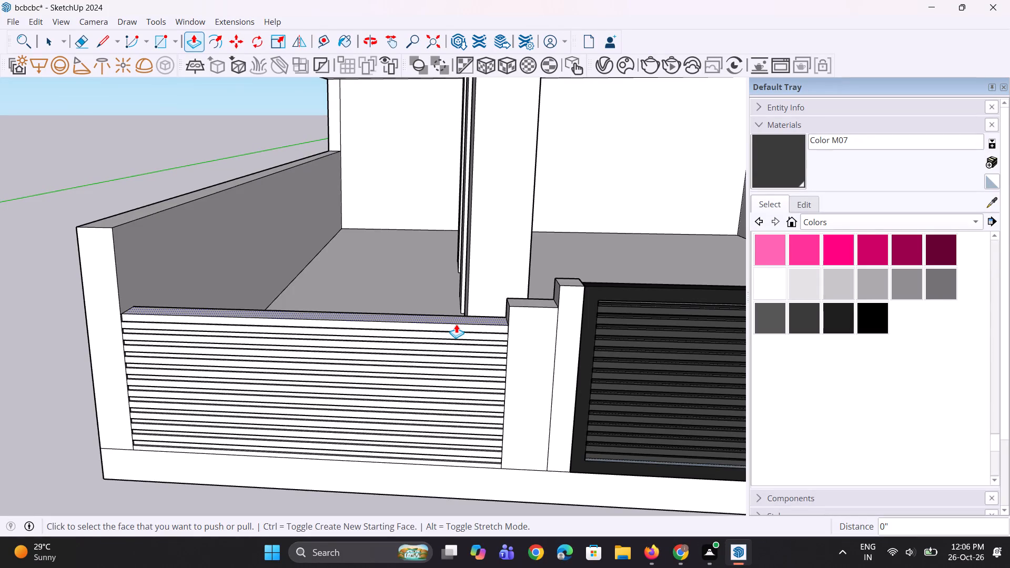
Draw a rectangle on the compound wall's base strip below the recessed panel beyond the gate, spanning the strip's full height.
{"action": "scroll", "coordinate": [540, 239], "scroll_direction": "down", "scroll_amount": 4}
{"action": "middle_click_drag", "start_coordinate": [378, 343], "coordinate": [345, 313]}
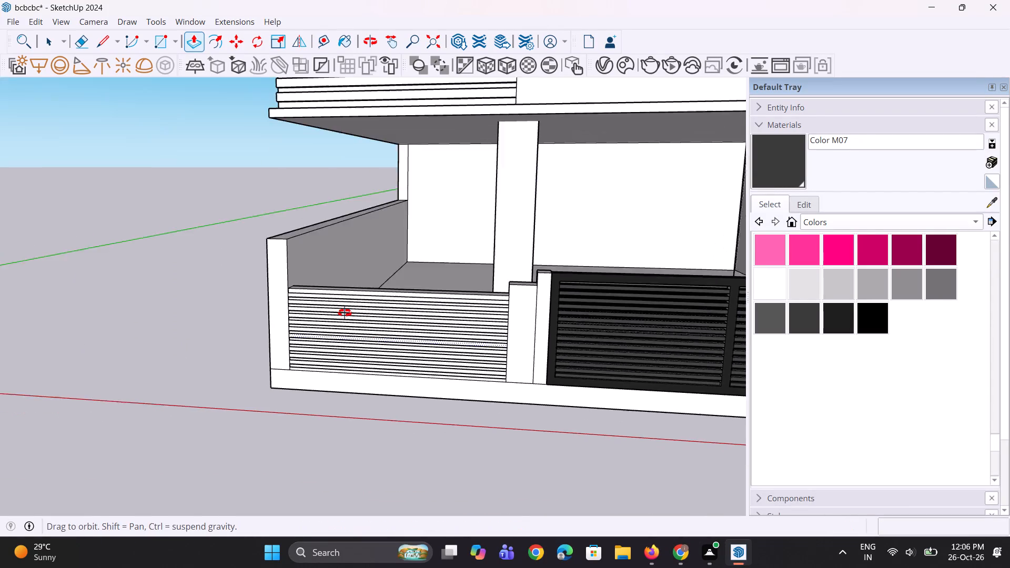
{"action": "middle_click_drag", "start_coordinate": [345, 313], "coordinate": [344, 313]}
{"action": "scroll", "coordinate": [324, 311], "scroll_direction": "down", "scroll_amount": 4}
{"action": "middle_click_drag", "start_coordinate": [322, 316], "coordinate": [339, 310]}
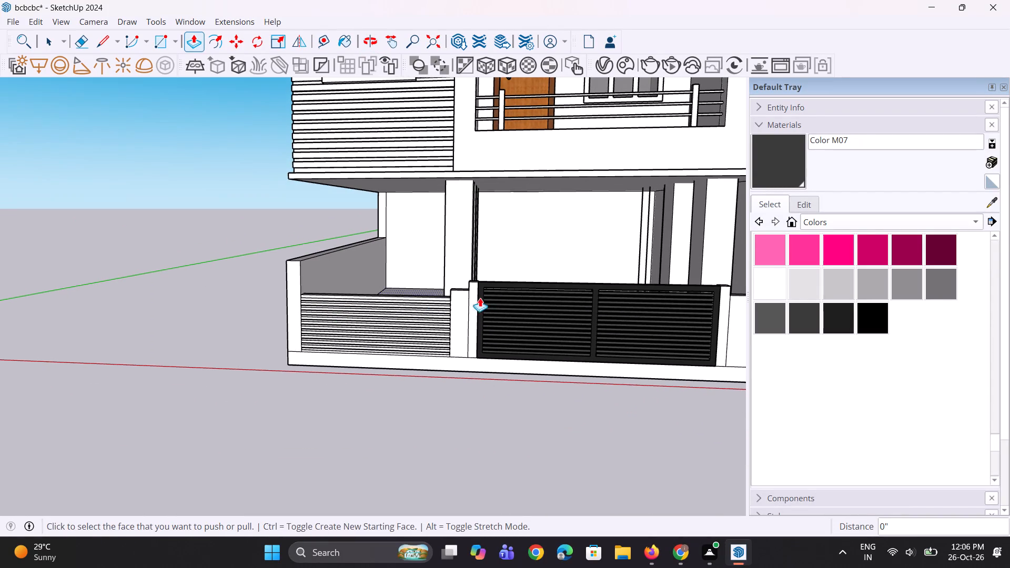
{"action": "scroll", "coordinate": [473, 298], "scroll_direction": "up", "scroll_amount": 3}
{"action": "scroll", "coordinate": [289, 290], "scroll_direction": "down", "scroll_amount": 3}
{"action": "middle_click_drag", "start_coordinate": [340, 293], "coordinate": [329, 292]}
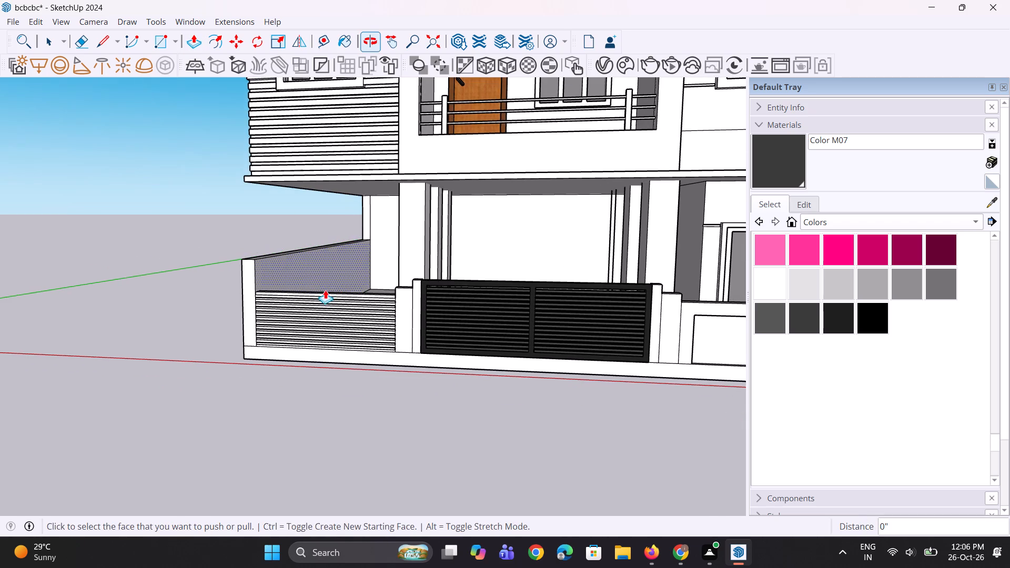
{"action": "scroll", "coordinate": [312, 284], "scroll_direction": "down", "scroll_amount": 5}
{"action": "middle_click_drag", "start_coordinate": [388, 297], "coordinate": [412, 300]}
{"action": "scroll", "coordinate": [500, 308], "scroll_direction": "up", "scroll_amount": 6}
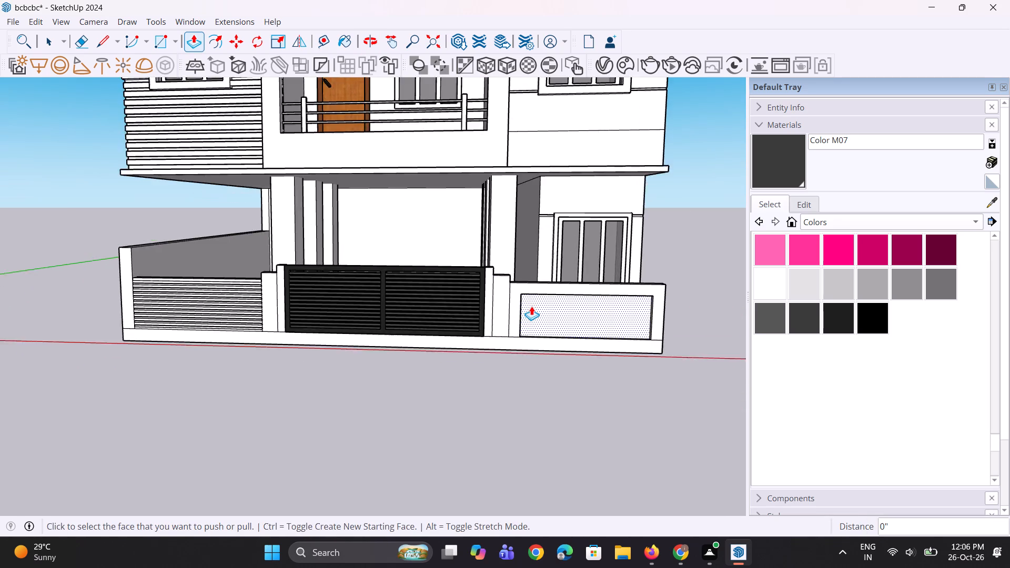
{"action": "middle_click_drag", "start_coordinate": [531, 306], "coordinate": [522, 303]}
{"action": "scroll", "coordinate": [519, 308], "scroll_direction": "up", "scroll_amount": 6}
{"action": "middle_click_drag", "start_coordinate": [563, 373], "coordinate": [554, 377]}
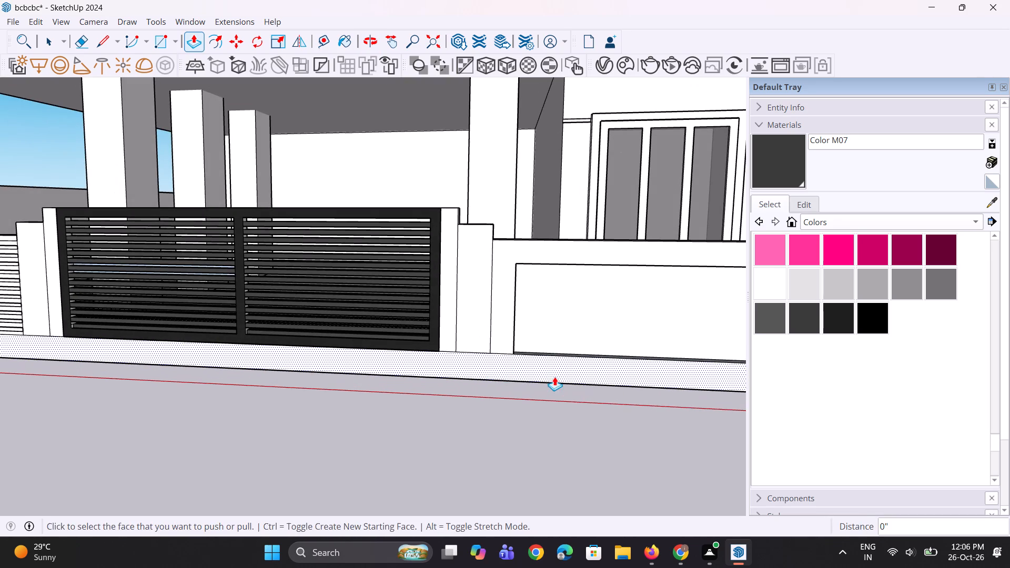
{"action": "key", "text": "r"}
{"action": "scroll", "coordinate": [510, 372], "scroll_direction": "up", "scroll_amount": 3}
{"action": "scroll", "coordinate": [505, 371], "scroll_direction": "down", "scroll_amount": 7}
{"action": "scroll", "coordinate": [539, 378], "scroll_direction": "up", "scroll_amount": 2}
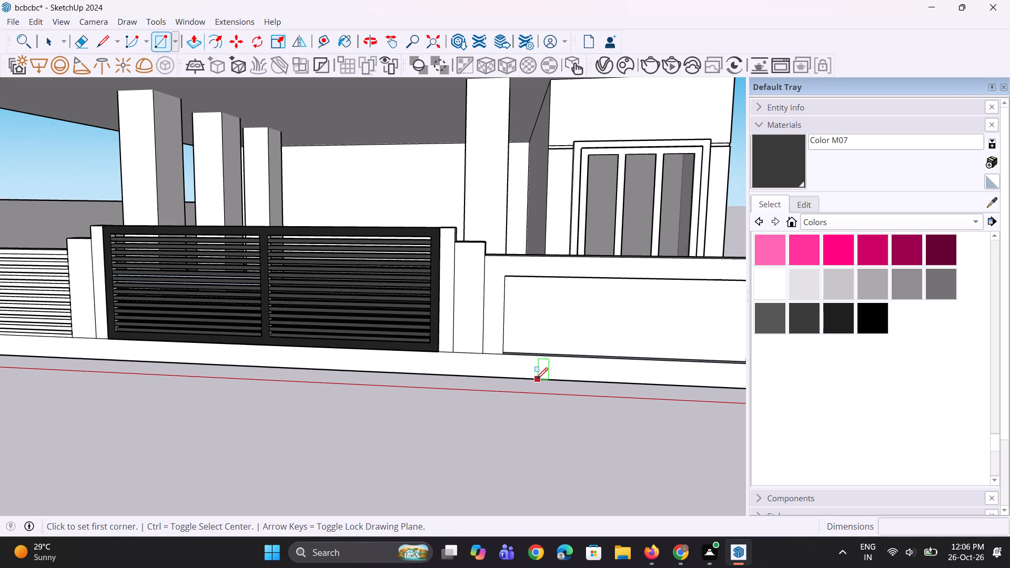
{"action": "left_click", "coordinate": [528, 378]}
{"action": "scroll", "coordinate": [553, 356], "scroll_direction": "down", "scroll_amount": 3}
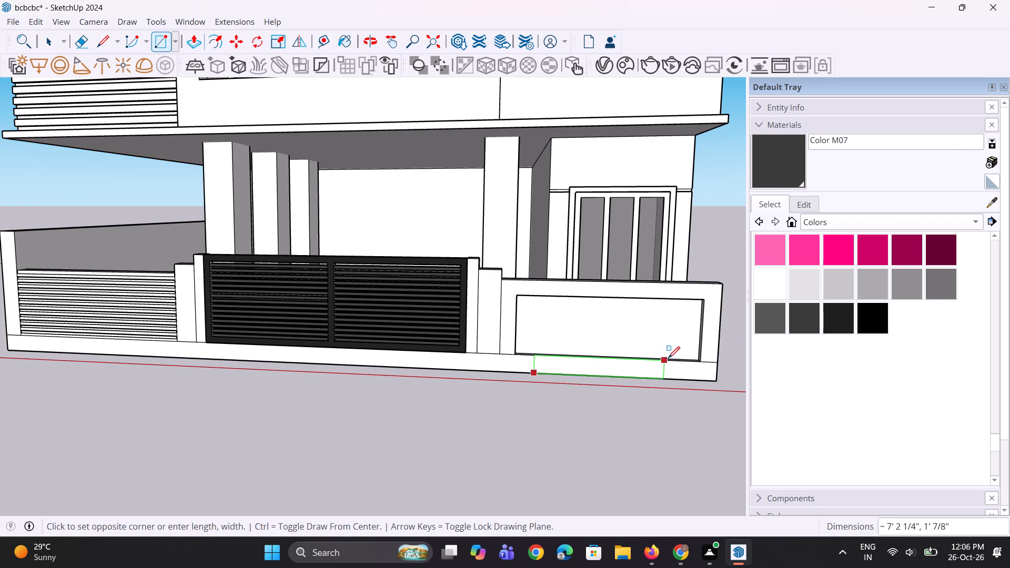
{"action": "left_click", "coordinate": [683, 358]}
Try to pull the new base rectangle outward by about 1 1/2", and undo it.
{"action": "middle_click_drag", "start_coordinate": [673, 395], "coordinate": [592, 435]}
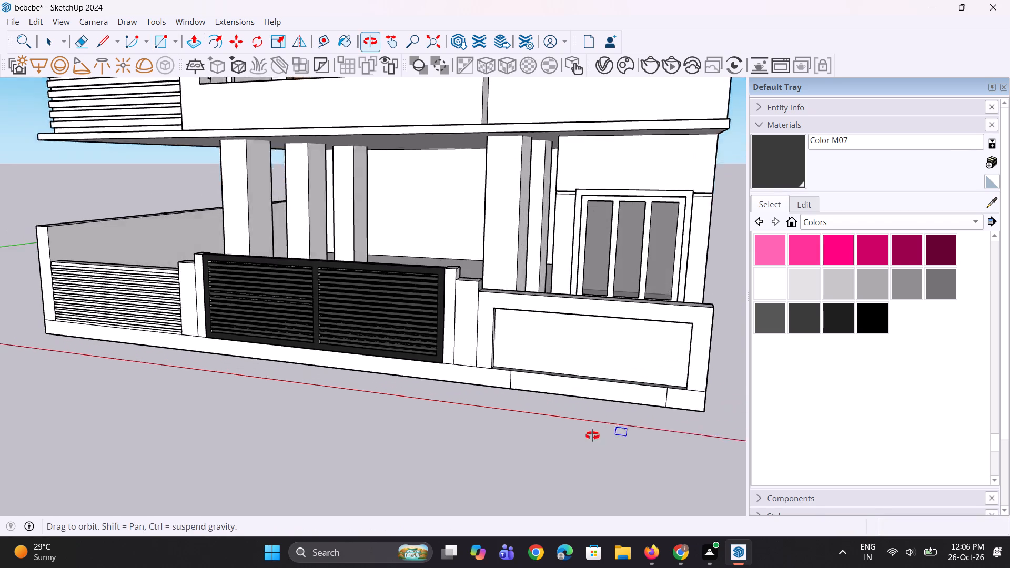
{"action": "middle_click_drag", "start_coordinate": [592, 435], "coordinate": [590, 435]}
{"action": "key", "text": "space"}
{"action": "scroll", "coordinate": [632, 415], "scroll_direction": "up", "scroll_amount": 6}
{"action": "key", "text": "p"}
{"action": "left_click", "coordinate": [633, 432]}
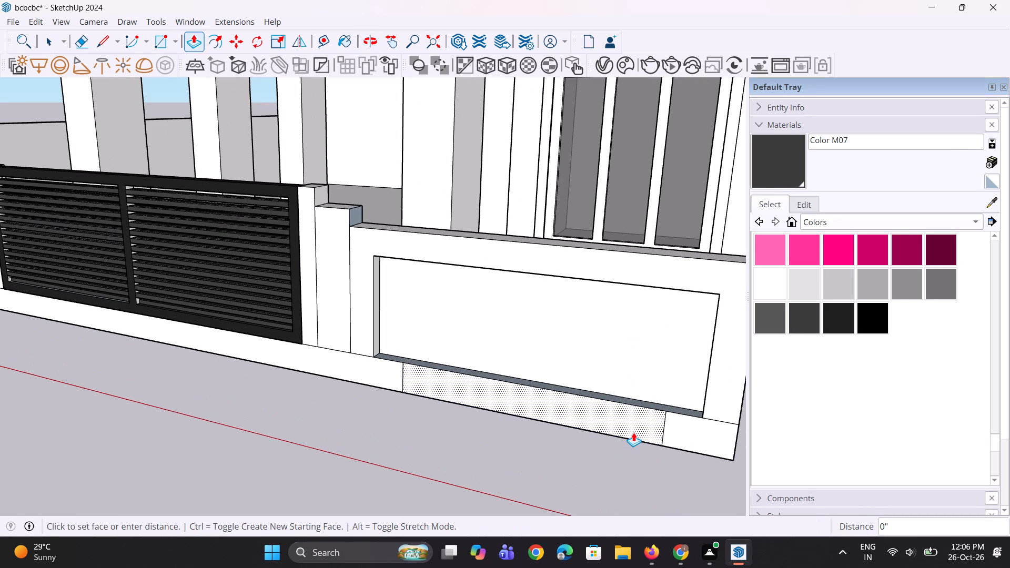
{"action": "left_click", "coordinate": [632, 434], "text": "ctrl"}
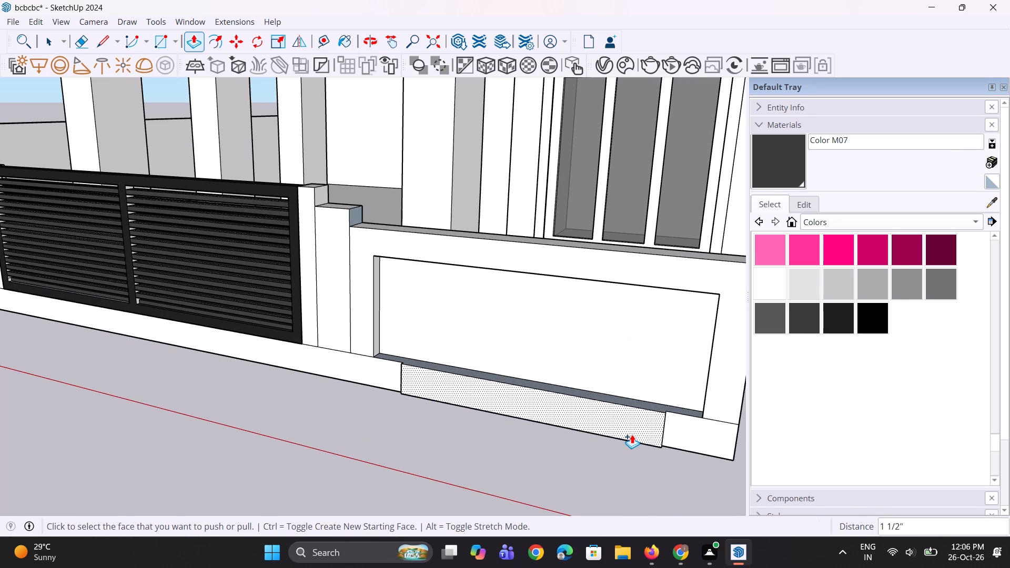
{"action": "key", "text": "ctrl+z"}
Pull the base rectangle out about 3 13/16" and raise its top face about 2' 6 3/8" to form a slab.
{"action": "left_click", "coordinate": [640, 426]}
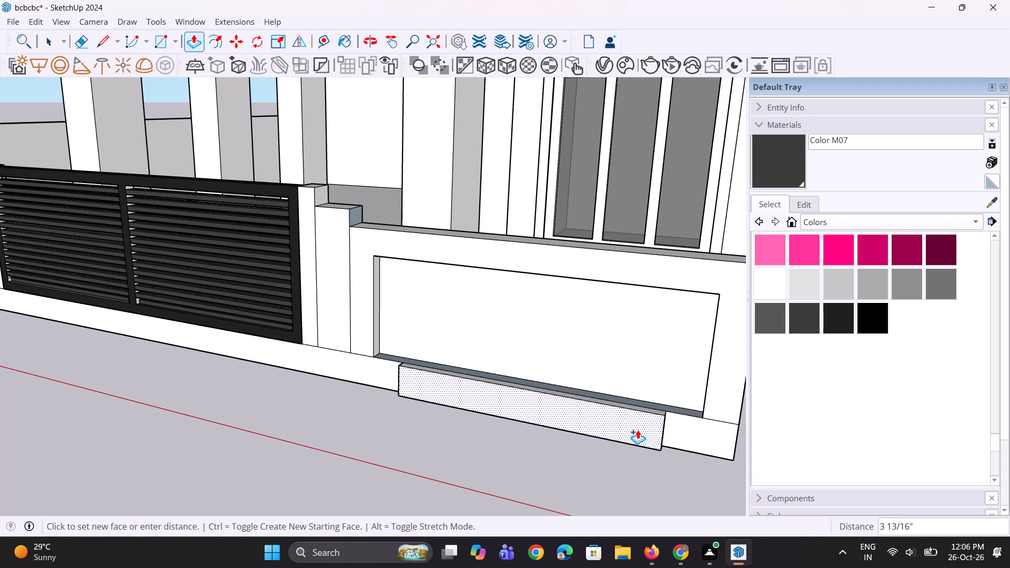
{"action": "left_click", "coordinate": [638, 430]}
{"action": "scroll", "coordinate": [654, 404], "scroll_direction": "up", "scroll_amount": 4}
{"action": "left_click", "coordinate": [652, 412]}
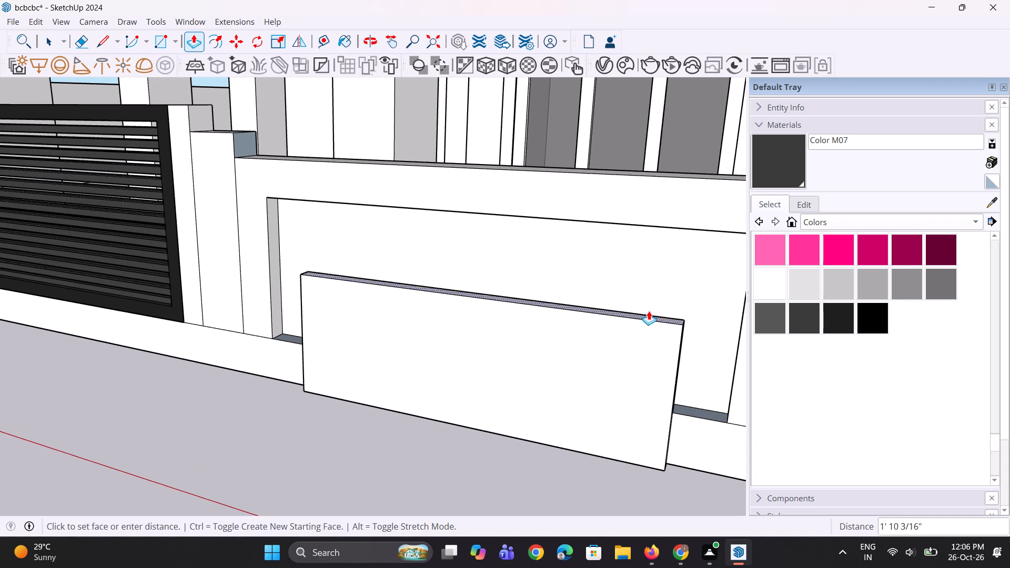
{"action": "left_click", "coordinate": [655, 283]}
Thin the slab by pushing its front face back about 2 3/16" toward the wall.
{"action": "middle_click_drag", "start_coordinate": [532, 382], "coordinate": [696, 330]}
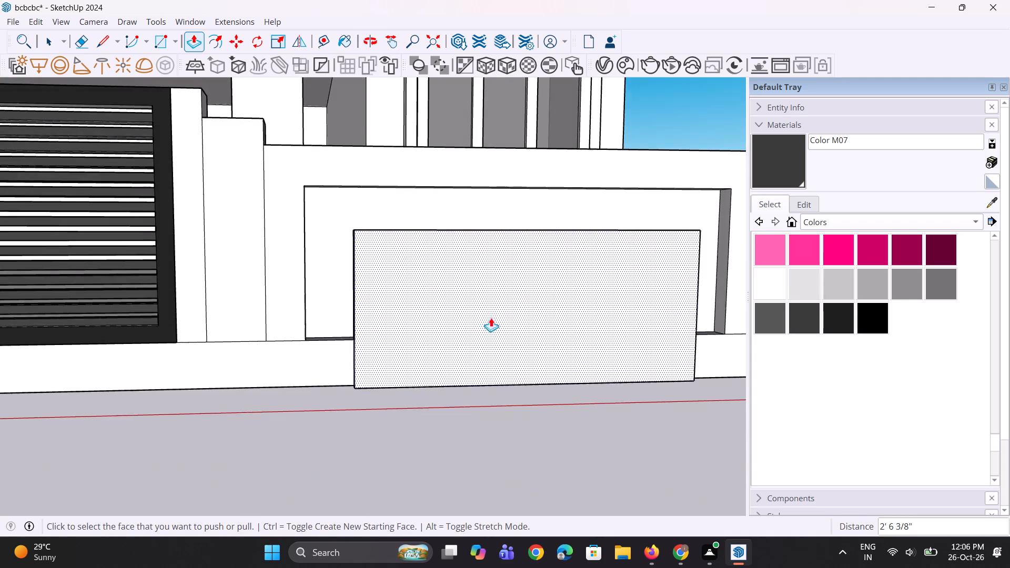
{"action": "scroll", "coordinate": [458, 325], "scroll_direction": "down", "scroll_amount": 4}
{"action": "middle_click_drag", "start_coordinate": [474, 341], "coordinate": [605, 360]}
{"action": "scroll", "coordinate": [499, 366], "scroll_direction": "up", "scroll_amount": 2}
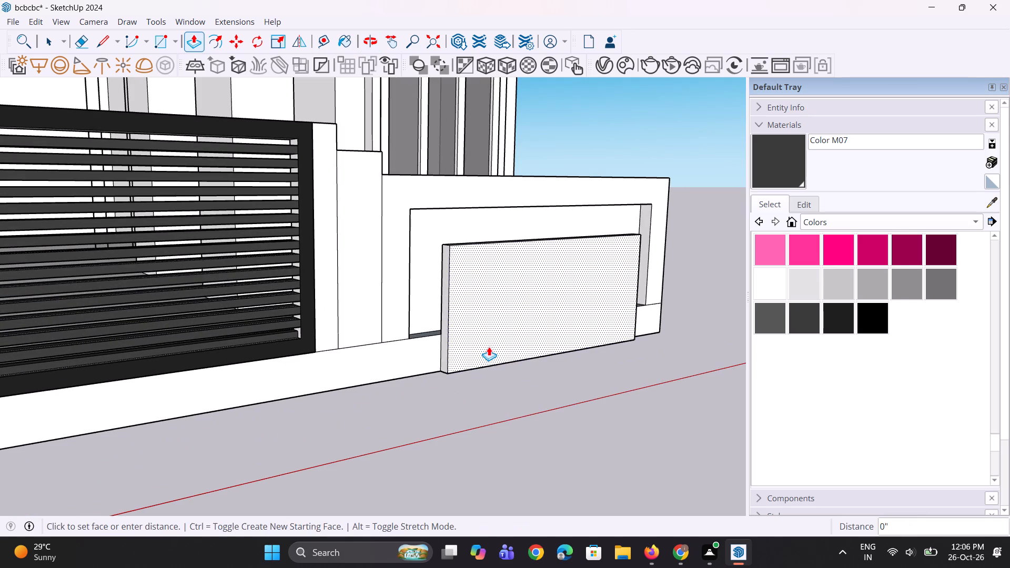
{"action": "left_click", "coordinate": [489, 347]}
{"action": "left_click", "coordinate": [485, 342]}
Extend the slab's narrow end face nearest the gate by about 13/16" with Push/Pull.
{"action": "scroll", "coordinate": [398, 360], "scroll_direction": "up", "scroll_amount": 2}
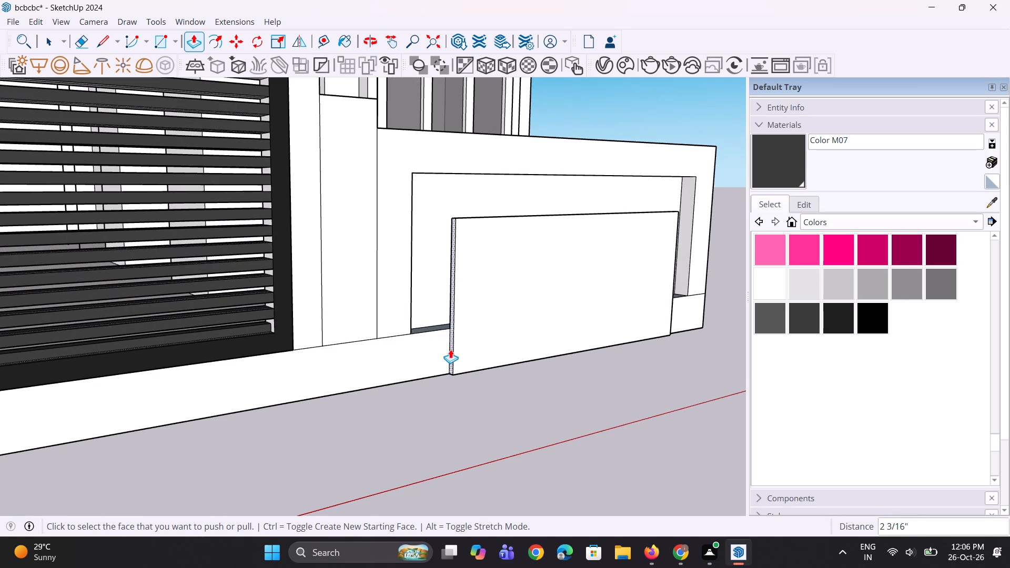
{"action": "left_click", "coordinate": [450, 349]}
{"action": "left_click", "coordinate": [449, 353]}
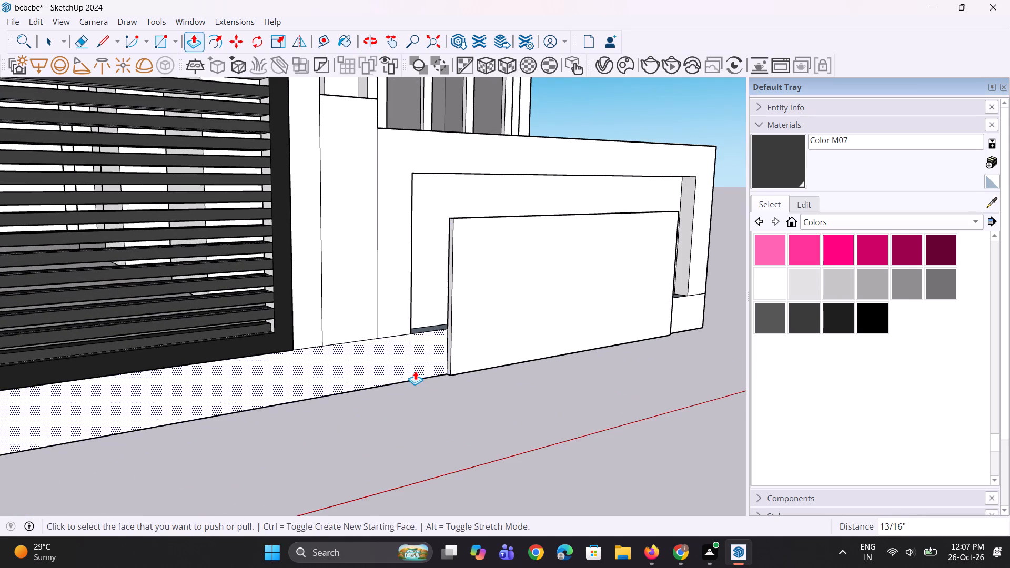
Examine the new slab on the compound wall against the whole front elevation, from near and far and from both sides.
{"action": "middle_click_drag", "start_coordinate": [414, 371], "coordinate": [349, 377]}
{"action": "scroll", "coordinate": [344, 374], "scroll_direction": "down", "scroll_amount": 11}
{"action": "middle_click_drag", "start_coordinate": [430, 371], "coordinate": [403, 358]}
{"action": "scroll", "coordinate": [402, 358], "scroll_direction": "down", "scroll_amount": 4}
{"action": "middle_click_drag", "start_coordinate": [402, 358], "coordinate": [410, 358]}
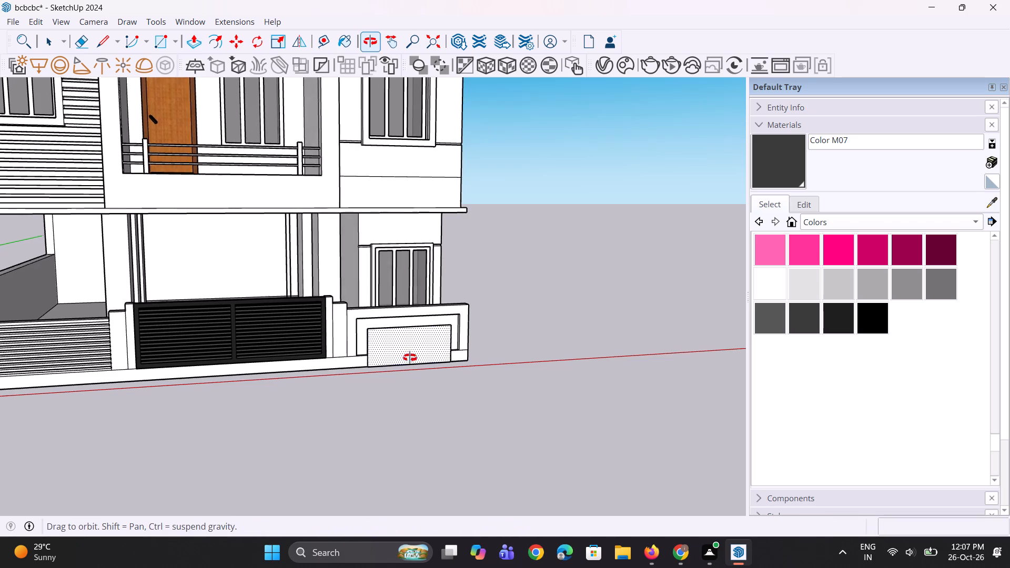
{"action": "middle_click_drag", "start_coordinate": [410, 358], "coordinate": [439, 353]}
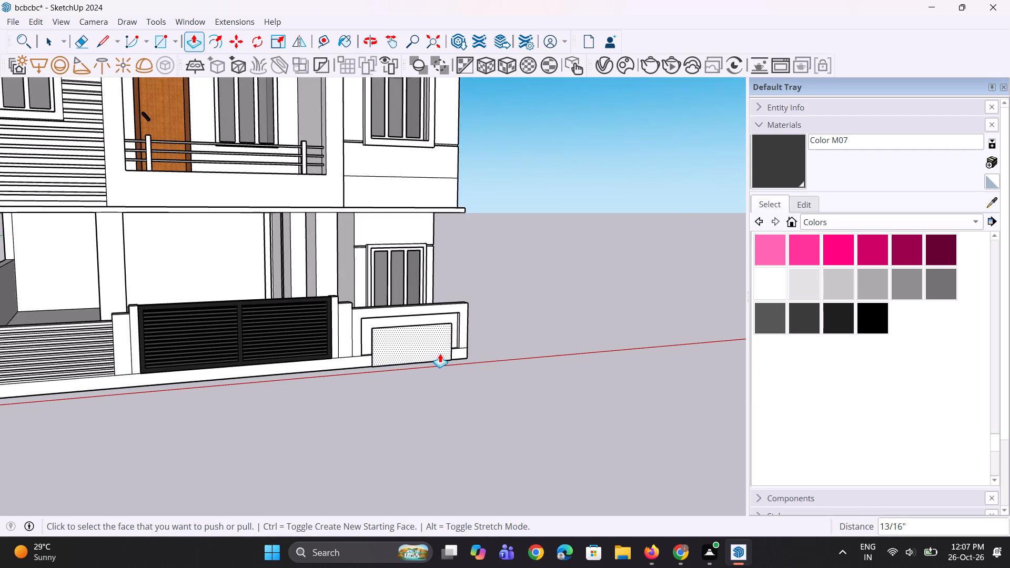
{"action": "scroll", "coordinate": [440, 353], "scroll_direction": "up", "scroll_amount": 3}
{"action": "scroll", "coordinate": [440, 357], "scroll_direction": "down", "scroll_amount": 8}
{"action": "middle_click_drag", "start_coordinate": [440, 362], "coordinate": [415, 362]}
{"action": "scroll", "coordinate": [402, 363], "scroll_direction": "down", "scroll_amount": 14}
{"action": "middle_click_drag", "start_coordinate": [478, 386], "coordinate": [470, 380]}
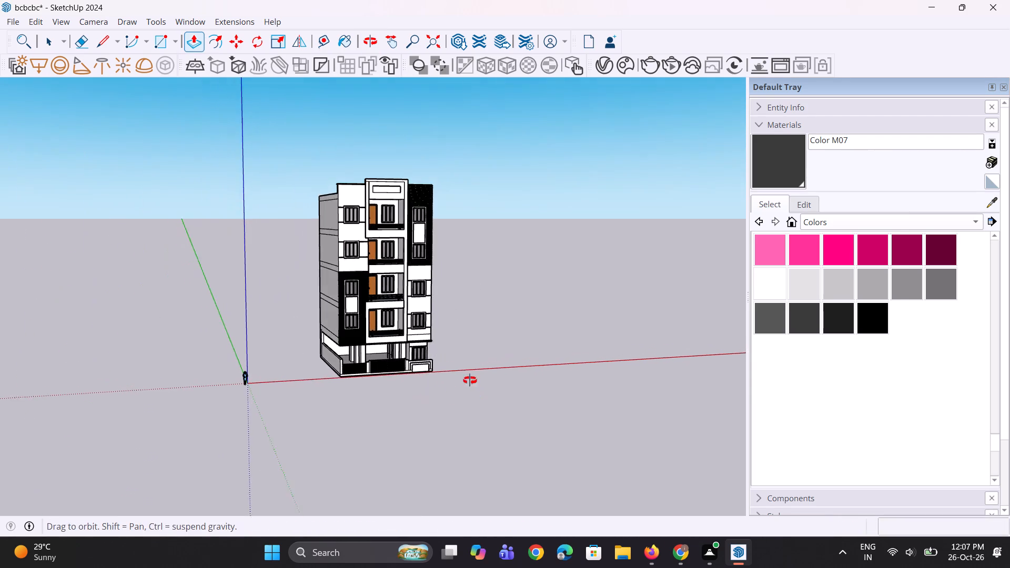
{"action": "middle_click_drag", "start_coordinate": [470, 380], "coordinate": [438, 368]}
{"action": "scroll", "coordinate": [459, 280], "scroll_direction": "up", "scroll_amount": 4}
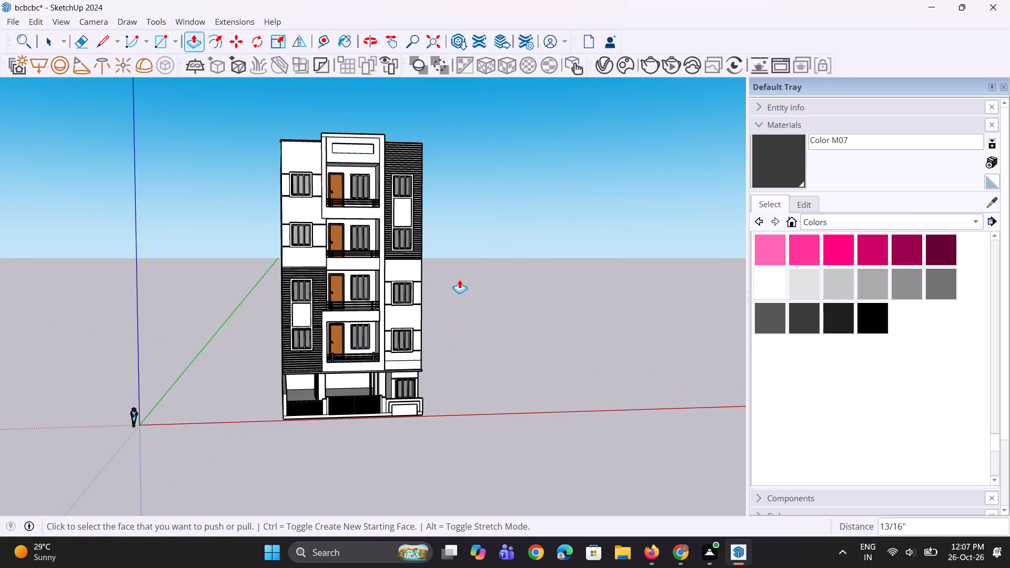
{"action": "scroll", "coordinate": [459, 279], "scroll_direction": "up", "scroll_amount": 2}
{"action": "scroll", "coordinate": [392, 480], "scroll_direction": "up", "scroll_amount": 2}
{"action": "scroll", "coordinate": [379, 440], "scroll_direction": "up", "scroll_amount": 3}
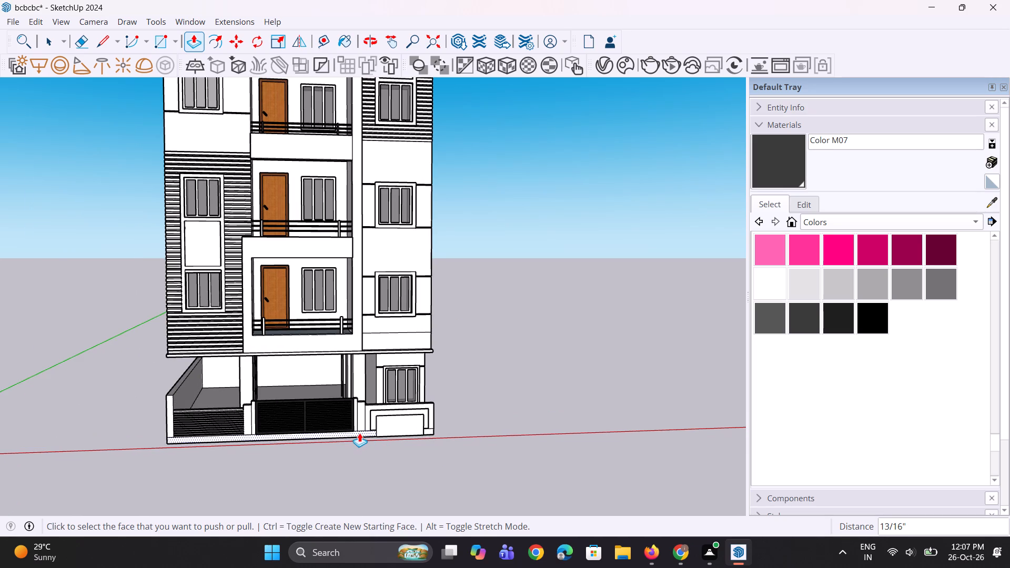
{"action": "middle_click_drag", "start_coordinate": [359, 433], "coordinate": [406, 453]}
{"action": "scroll", "coordinate": [389, 442], "scroll_direction": "up", "scroll_amount": 1}
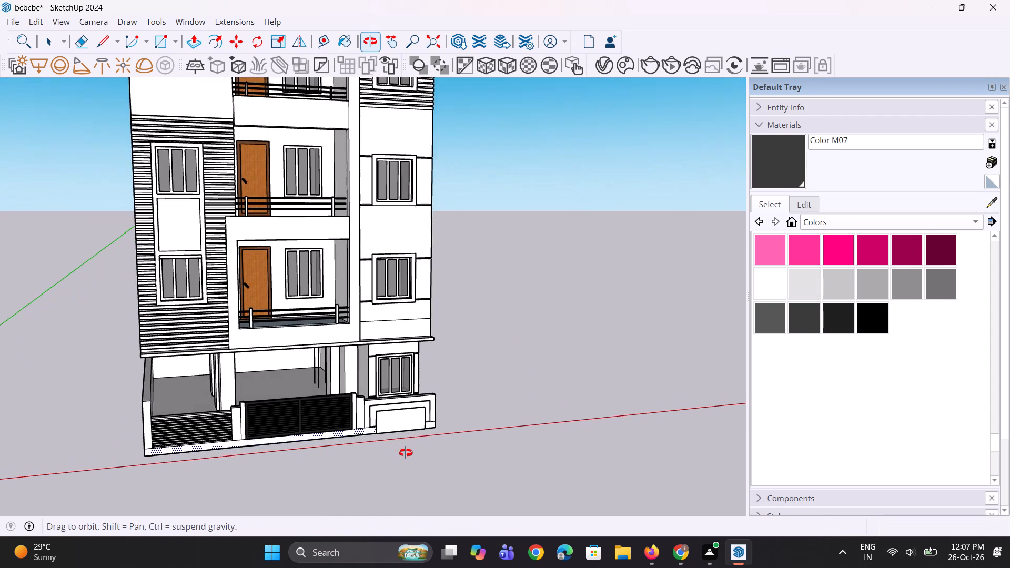
{"action": "middle_click_drag", "start_coordinate": [406, 453], "coordinate": [450, 464]}
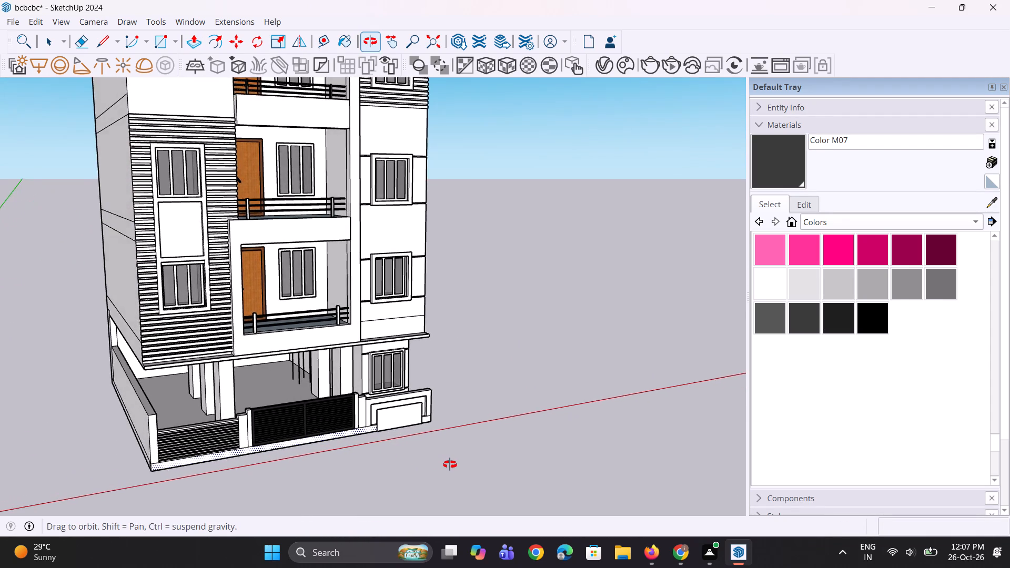
{"action": "middle_click_drag", "start_coordinate": [450, 464], "coordinate": [383, 462]}
{"action": "scroll", "coordinate": [383, 462], "scroll_direction": "down", "scroll_amount": 6}
{"action": "scroll", "coordinate": [387, 460], "scroll_direction": "up", "scroll_amount": 1}
{"action": "middle_click_drag", "start_coordinate": [389, 445], "coordinate": [389, 433]}
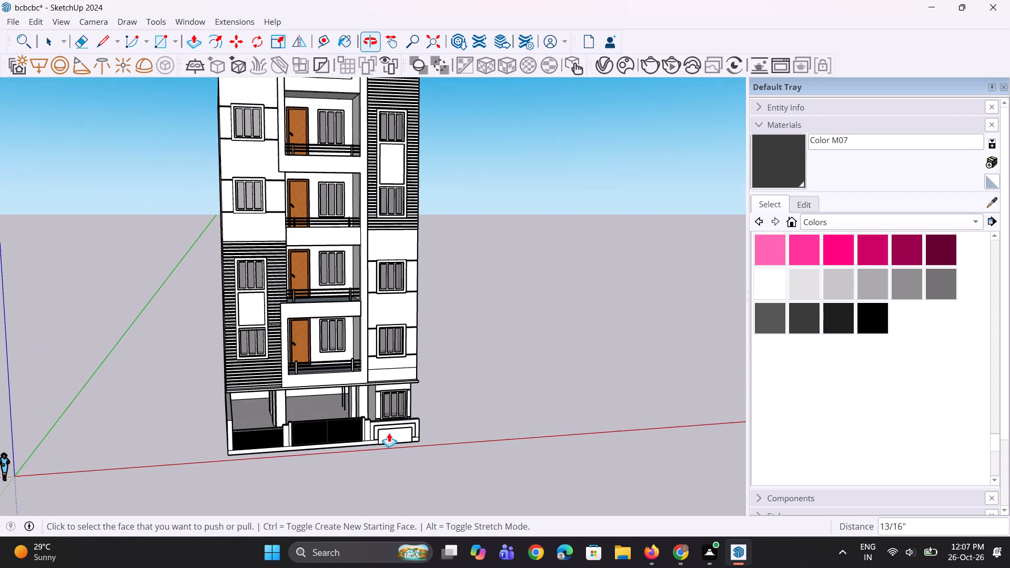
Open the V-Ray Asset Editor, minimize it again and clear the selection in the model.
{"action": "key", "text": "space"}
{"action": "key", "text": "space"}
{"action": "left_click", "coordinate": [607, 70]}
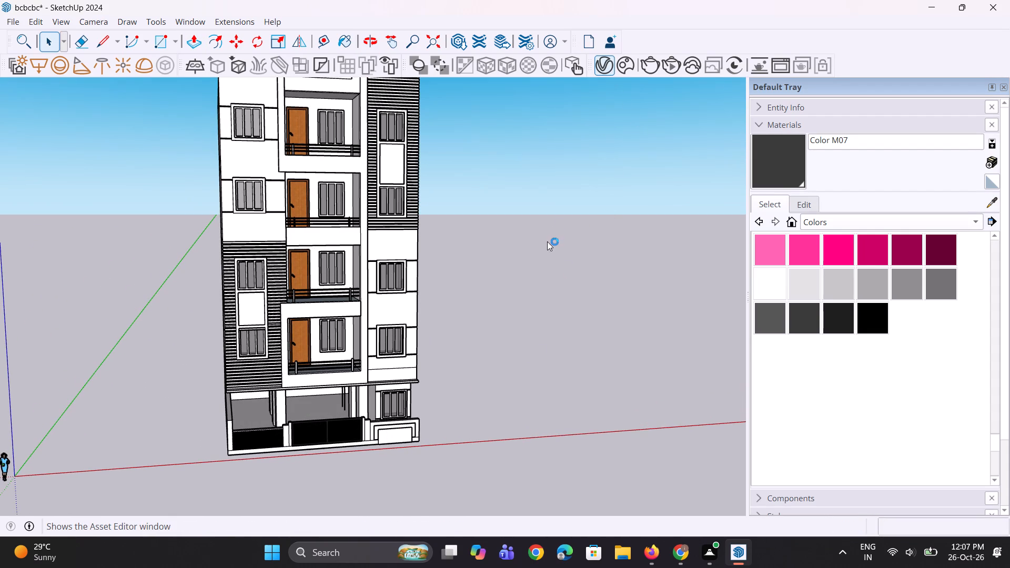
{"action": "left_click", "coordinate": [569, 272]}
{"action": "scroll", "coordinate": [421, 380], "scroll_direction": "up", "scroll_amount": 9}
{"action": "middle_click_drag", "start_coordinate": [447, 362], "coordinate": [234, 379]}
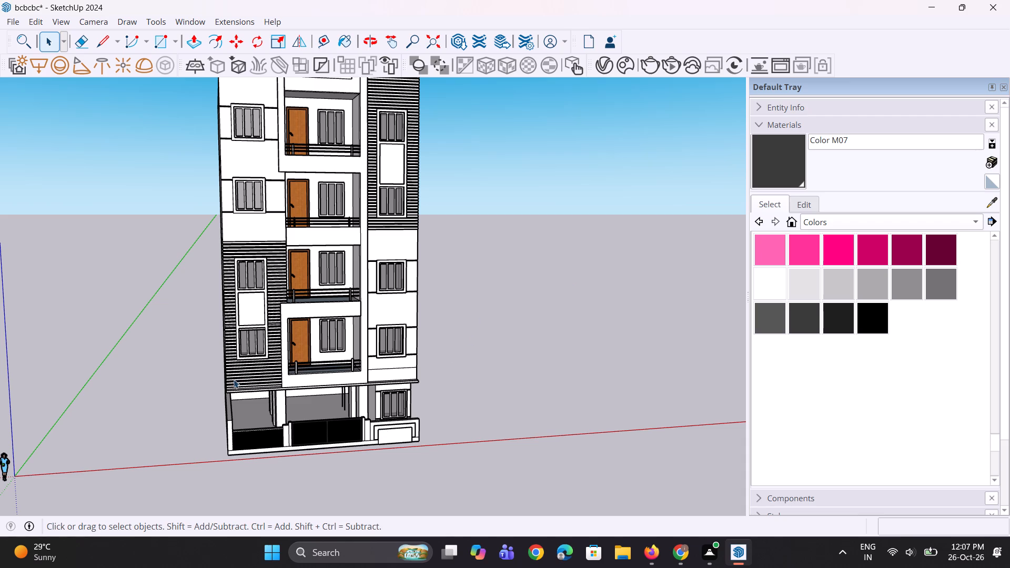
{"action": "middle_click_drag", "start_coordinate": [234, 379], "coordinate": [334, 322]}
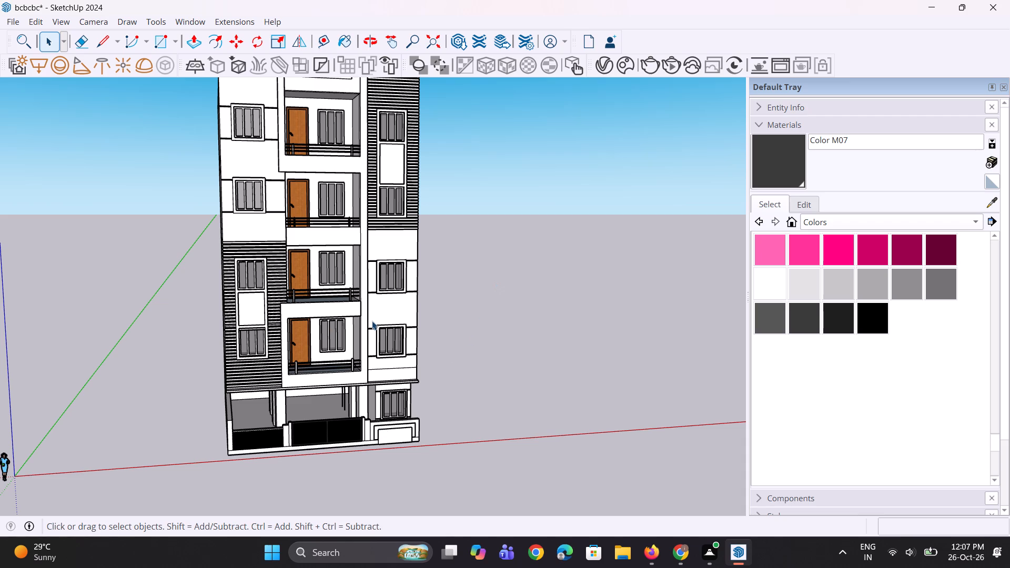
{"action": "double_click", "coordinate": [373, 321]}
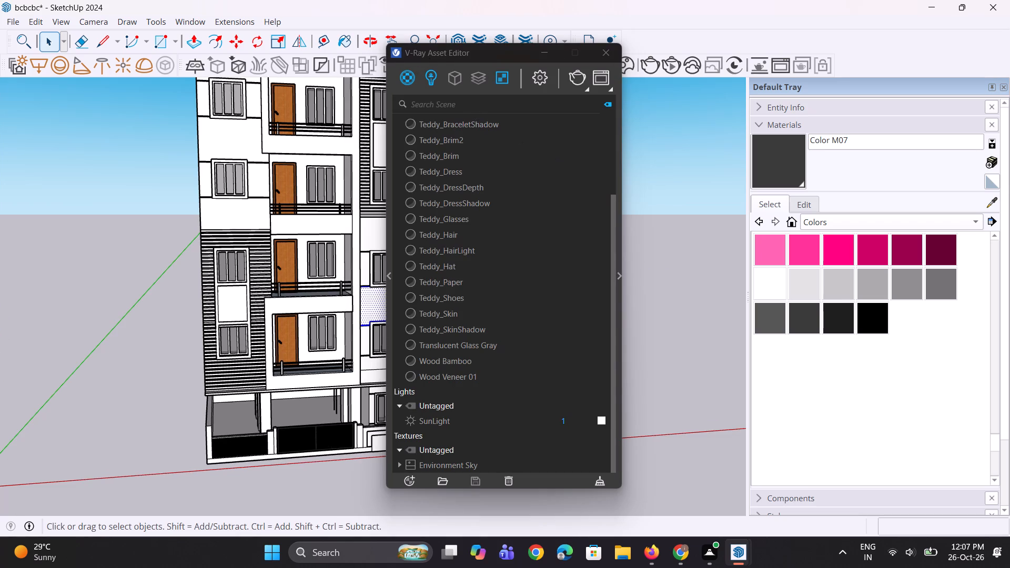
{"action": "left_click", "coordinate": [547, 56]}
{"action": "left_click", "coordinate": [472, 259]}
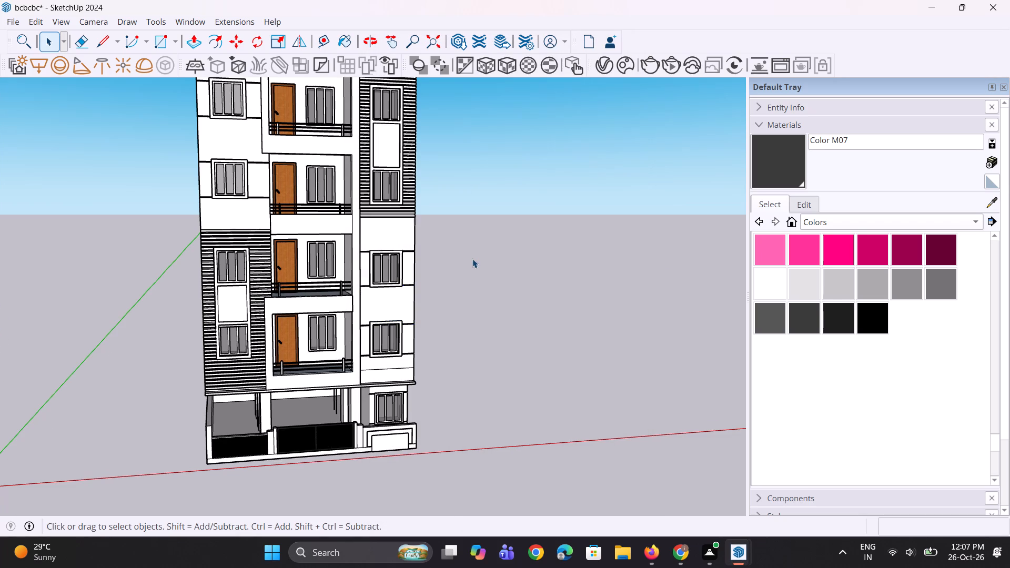
Narrow the panel recess behind the slab by pulling its reveal face at the wall's outer end inward about 4 11/16".
{"action": "scroll", "coordinate": [455, 307], "scroll_direction": "up", "scroll_amount": 4}
{"action": "middle_click", "coordinate": [353, 418]}
{"action": "scroll", "coordinate": [349, 347], "scroll_direction": "down", "scroll_amount": 6}
{"action": "scroll", "coordinate": [346, 302], "scroll_direction": "down", "scroll_amount": 4}
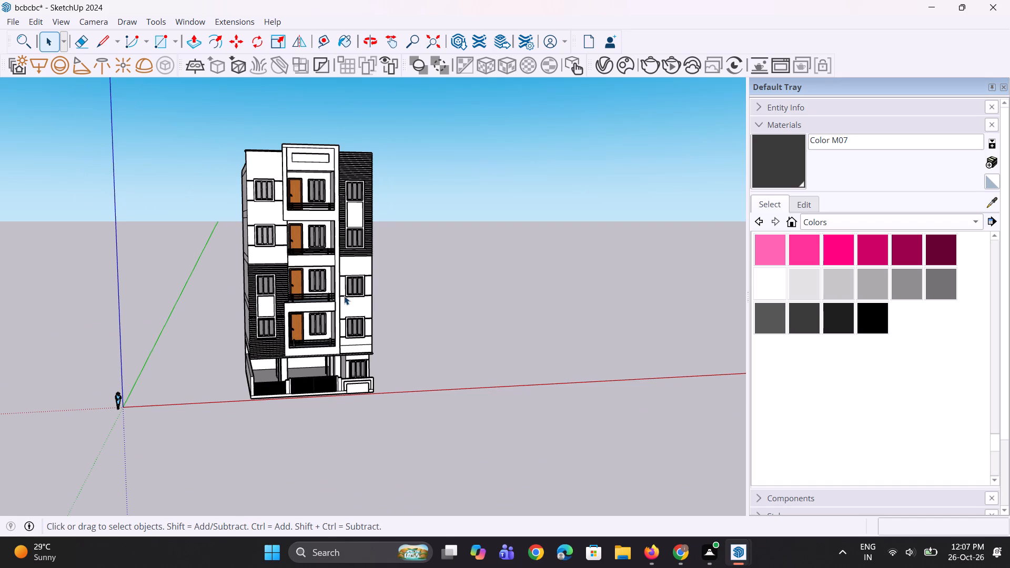
{"action": "scroll", "coordinate": [347, 282], "scroll_direction": "down", "scroll_amount": 5}
{"action": "middle_click_drag", "start_coordinate": [390, 291], "coordinate": [375, 292]}
{"action": "scroll", "coordinate": [374, 328], "scroll_direction": "up", "scroll_amount": 5}
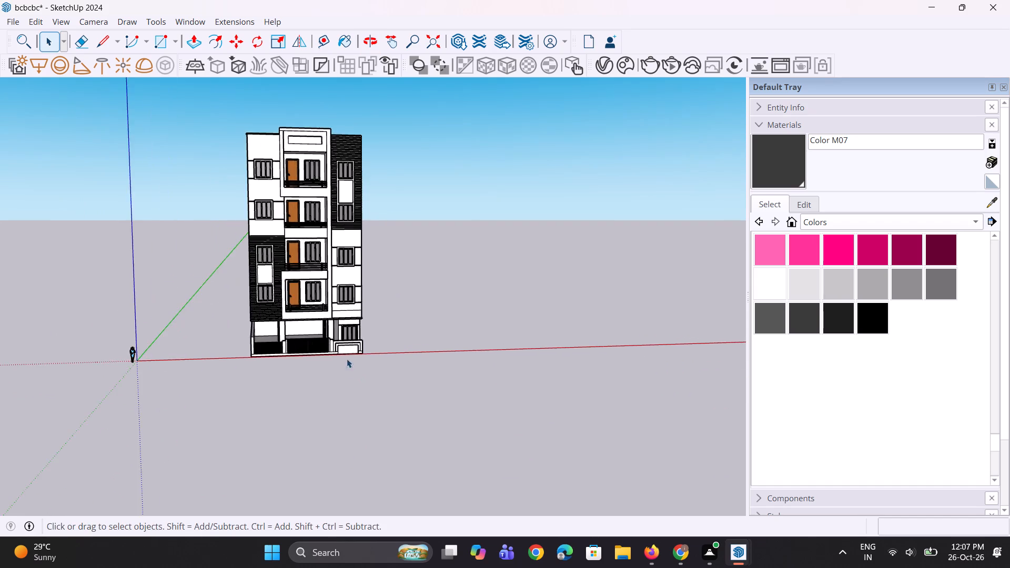
{"action": "scroll", "coordinate": [347, 359], "scroll_direction": "up", "scroll_amount": 20}
{"action": "scroll", "coordinate": [347, 359], "scroll_direction": "up", "scroll_amount": 3}
{"action": "middle_click_drag", "start_coordinate": [387, 389], "coordinate": [375, 388]}
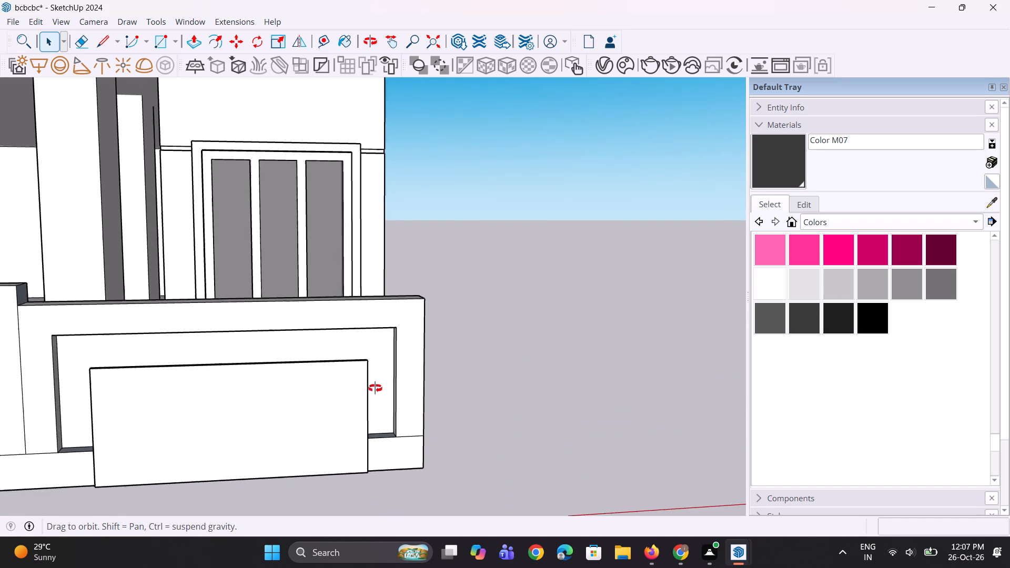
{"action": "middle_click_drag", "start_coordinate": [375, 388], "coordinate": [374, 388]}
{"action": "scroll", "coordinate": [386, 386], "scroll_direction": "up", "scroll_amount": 2}
{"action": "middle_click_drag", "start_coordinate": [386, 386], "coordinate": [440, 379]}
{"action": "scroll", "coordinate": [440, 379], "scroll_direction": "up", "scroll_amount": 3}
{"action": "key", "text": "p"}
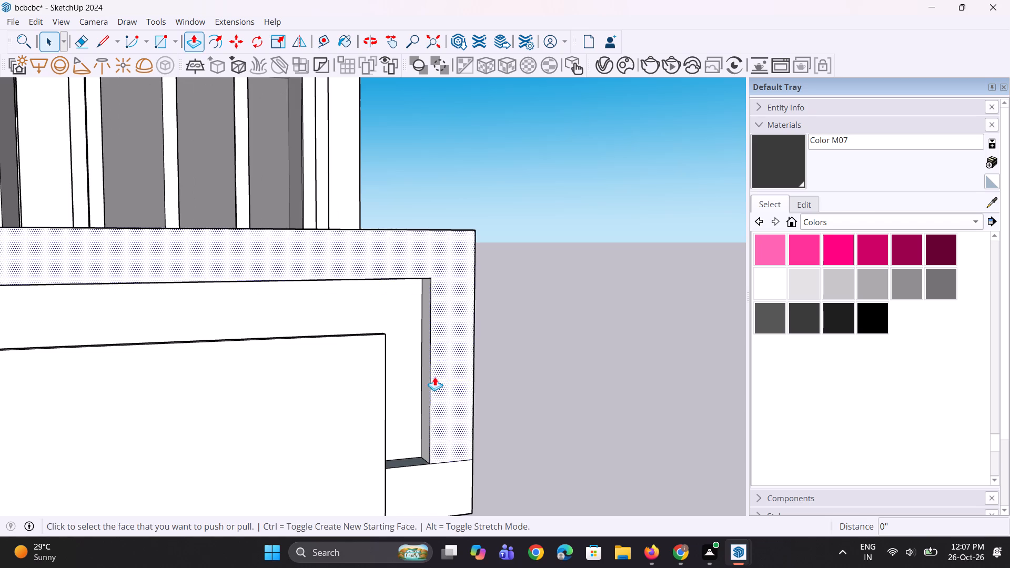
{"action": "left_click", "coordinate": [428, 367]}
{"action": "left_click", "coordinate": [409, 376]}
Shorten the raised slab by pushing its narrow end face at the wall's outer end inward about 1' 9/16" with Push/Pull.
{"action": "middle_click_drag", "start_coordinate": [409, 392], "coordinate": [329, 398]}
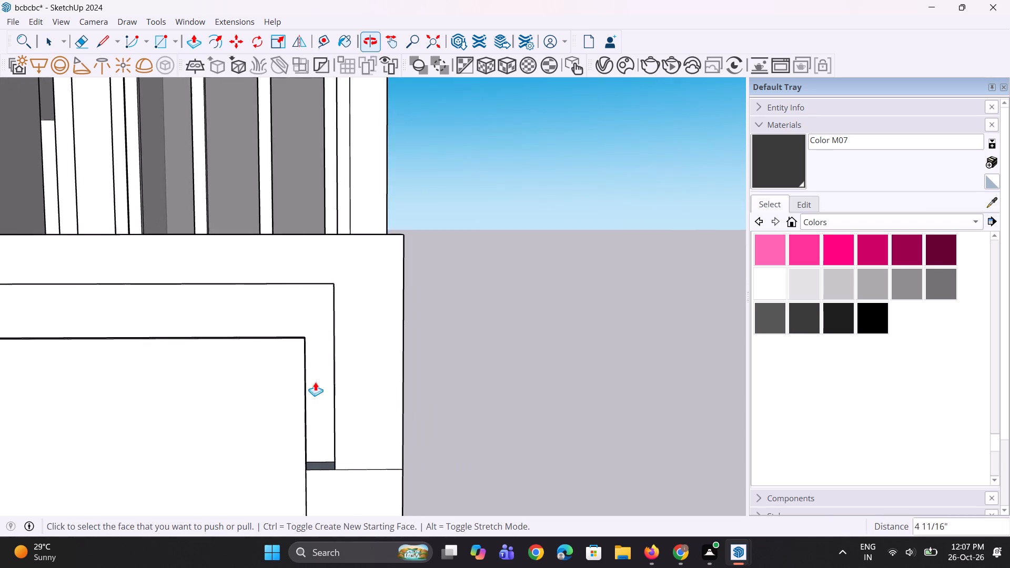
{"action": "scroll", "coordinate": [317, 385], "scroll_direction": "up", "scroll_amount": 1}
{"action": "scroll", "coordinate": [320, 358], "scroll_direction": "down", "scroll_amount": 6}
{"action": "middle_click_drag", "start_coordinate": [364, 417], "coordinate": [179, 459]}
{"action": "scroll", "coordinate": [197, 440], "scroll_direction": "up", "scroll_amount": 5}
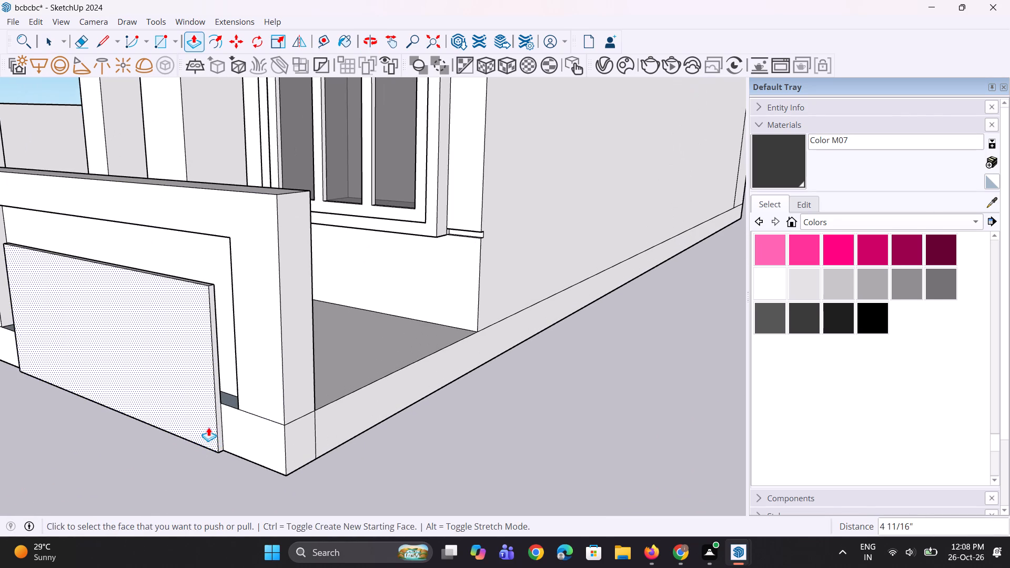
{"action": "left_click", "coordinate": [220, 427]}
{"action": "left_click", "coordinate": [195, 393]}
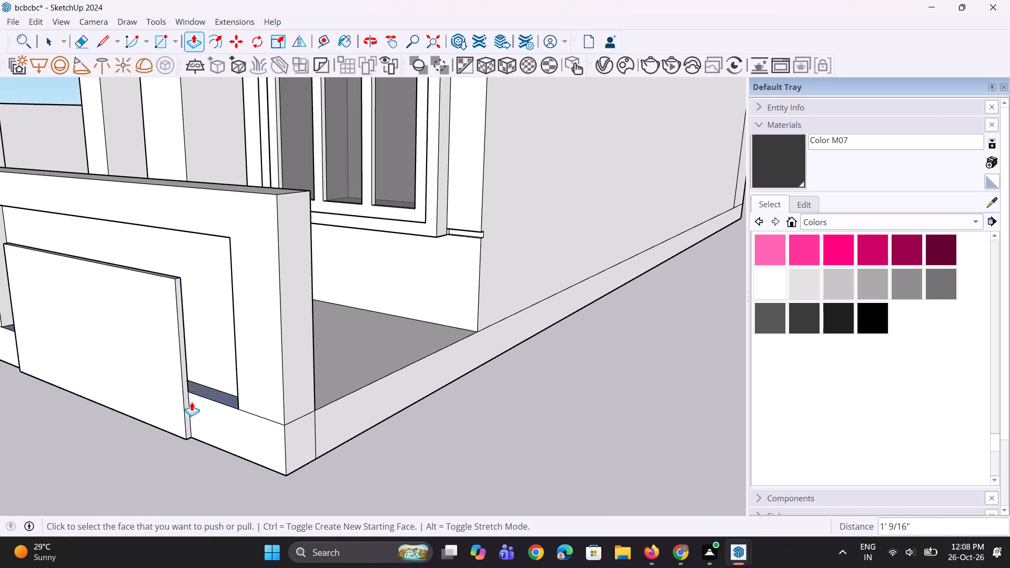
Narrow the panel recess by pulling its reveal face at the wall's outer end inward about 4 1/2".
{"action": "middle_click_drag", "start_coordinate": [191, 409], "coordinate": [498, 371]}
{"action": "scroll", "coordinate": [524, 351], "scroll_direction": "up", "scroll_amount": 2}
{"action": "left_click", "coordinate": [525, 344]}
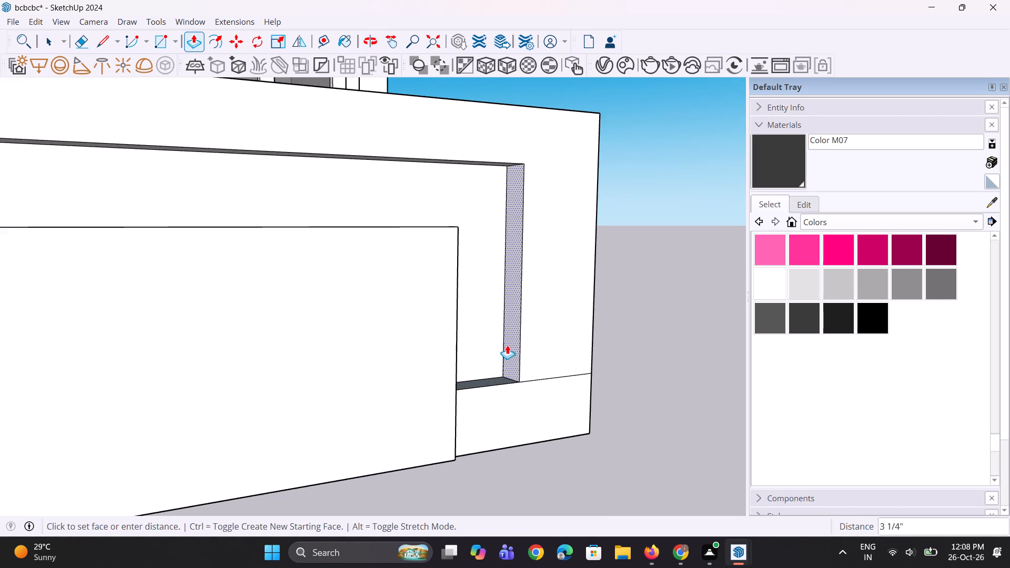
{"action": "left_click", "coordinate": [506, 345]}
Shorten the slab again by pushing its outer end face inward about 1' 10 15/16".
{"action": "middle_click_drag", "start_coordinate": [506, 345], "coordinate": [463, 362]}
{"action": "scroll", "coordinate": [461, 359], "scroll_direction": "down", "scroll_amount": 9}
{"action": "middle_click_drag", "start_coordinate": [462, 361], "coordinate": [455, 366]}
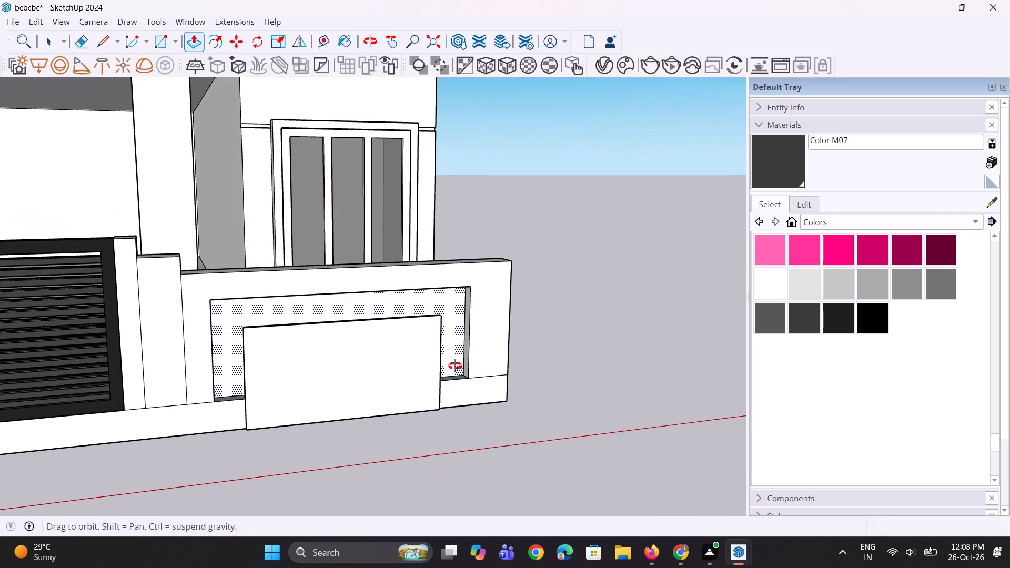
{"action": "middle_click_drag", "start_coordinate": [455, 366], "coordinate": [399, 392]}
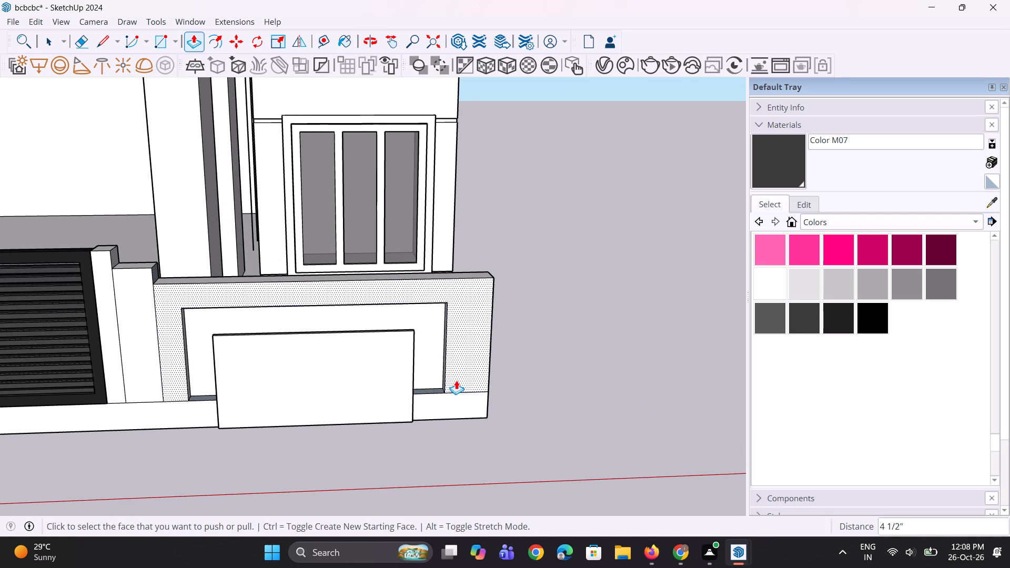
{"action": "scroll", "coordinate": [480, 350], "scroll_direction": "up", "scroll_amount": 1}
{"action": "scroll", "coordinate": [452, 383], "scroll_direction": "down", "scroll_amount": 4}
{"action": "middle_click_drag", "start_coordinate": [451, 383], "coordinate": [144, 414]}
{"action": "scroll", "coordinate": [278, 394], "scroll_direction": "up", "scroll_amount": 6}
{"action": "left_click", "coordinate": [288, 391]}
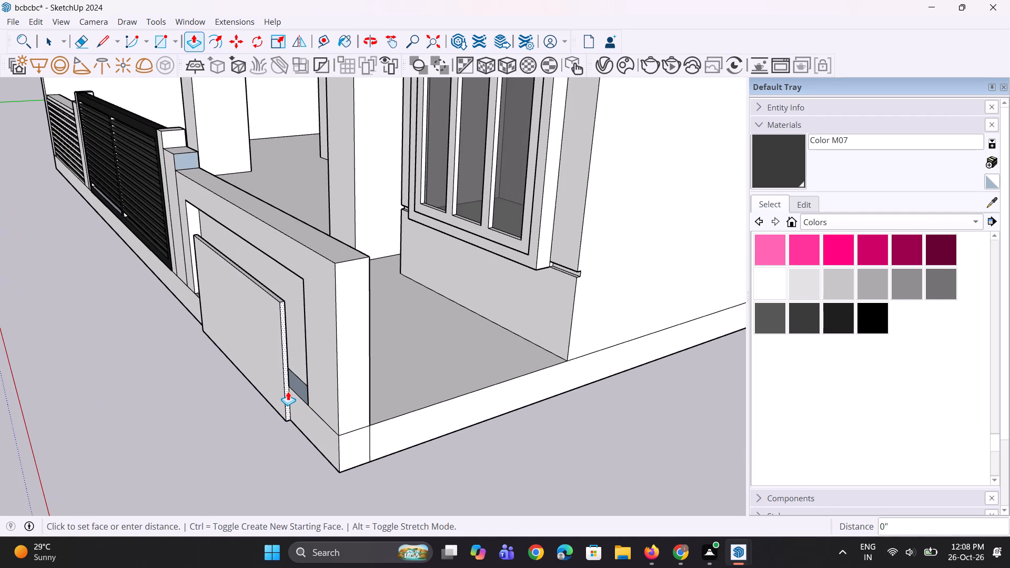
{"action": "left_click", "coordinate": [273, 352]}
Narrow the panel recess again by pulling its outer reveal face further in toward the slab.
{"action": "middle_click_drag", "start_coordinate": [287, 380], "coordinate": [578, 331]}
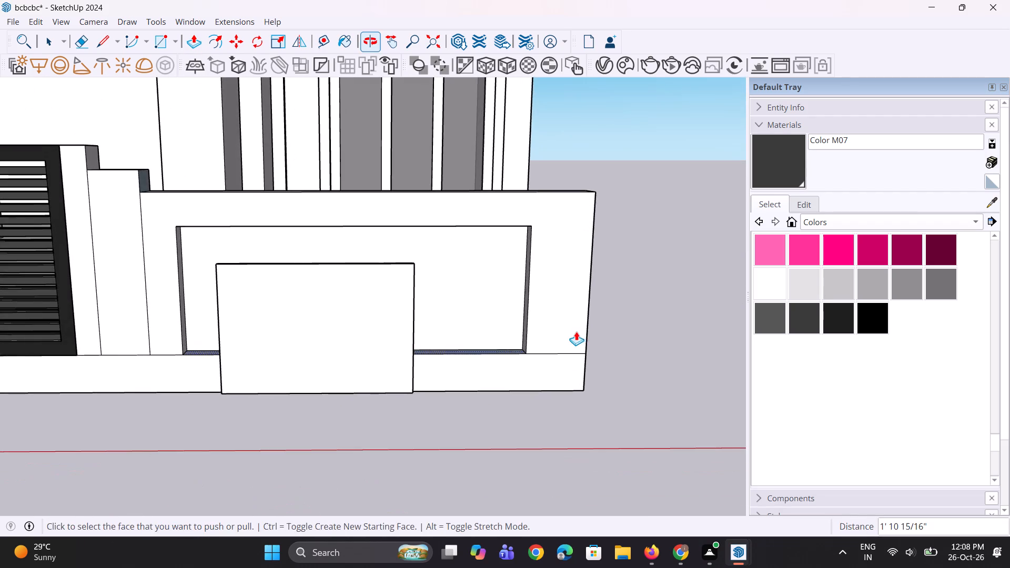
{"action": "scroll", "coordinate": [546, 330], "scroll_direction": "up", "scroll_amount": 2}
{"action": "middle_click_drag", "start_coordinate": [514, 324], "coordinate": [580, 315]}
{"action": "left_click", "coordinate": [539, 306]}
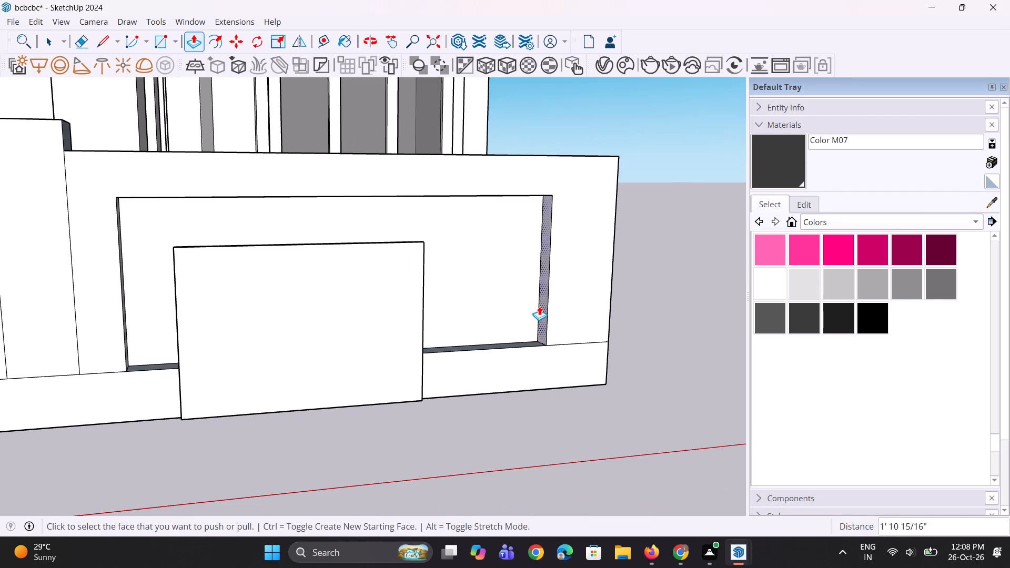
{"action": "left_click", "coordinate": [493, 310]}
Copy the vertical edge at the compound wall's outer end about 1' 5" inward along the wall's front face.
{"action": "middle_click_drag", "start_coordinate": [545, 337], "coordinate": [534, 346]}
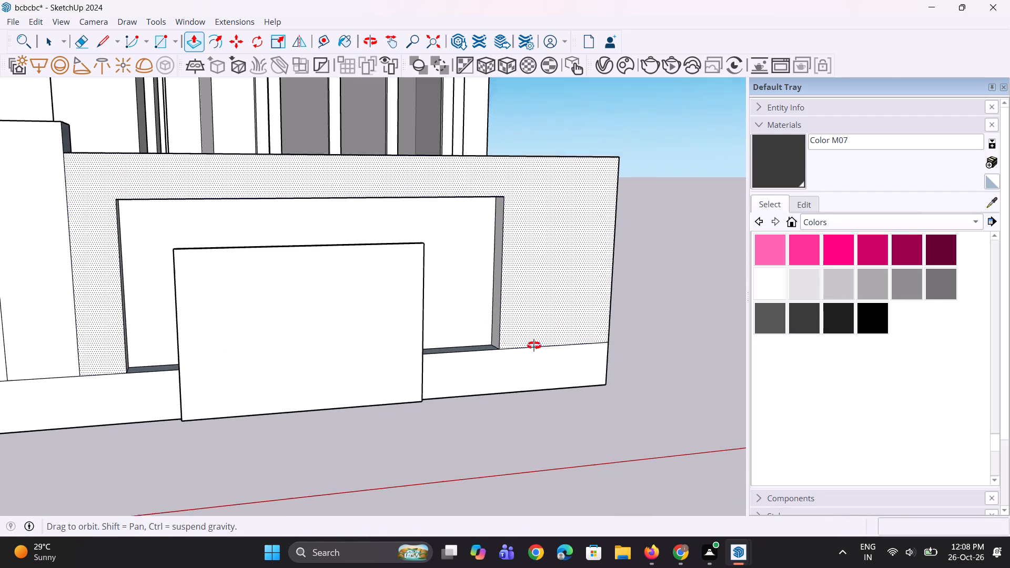
{"action": "middle_click_drag", "start_coordinate": [534, 346], "coordinate": [520, 342]}
{"action": "key", "text": "space"}
{"action": "key", "text": "space"}
{"action": "left_click", "coordinate": [607, 302]}
{"action": "scroll", "coordinate": [607, 310], "scroll_direction": "up", "scroll_amount": 2}
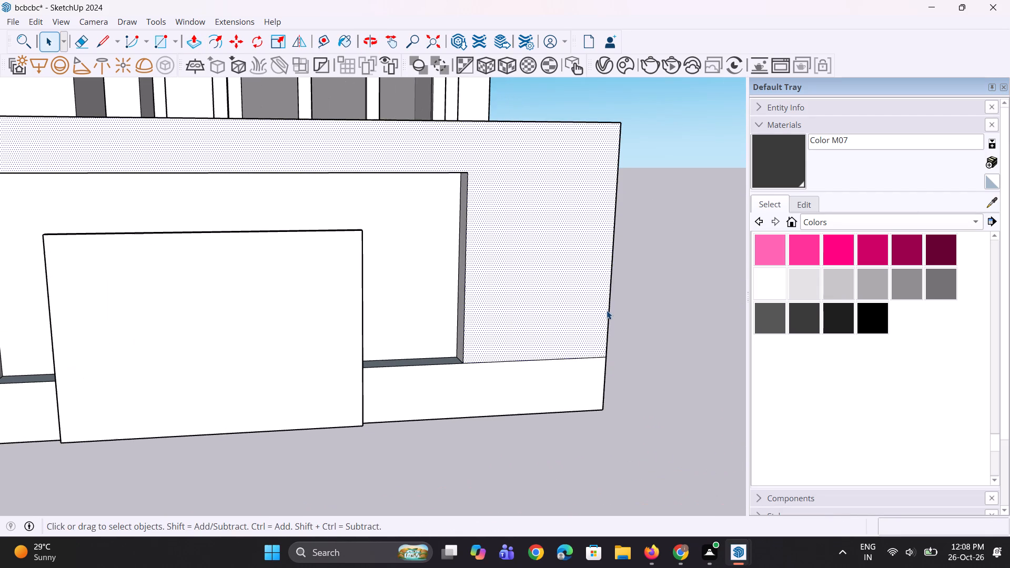
{"action": "left_click", "coordinate": [610, 313]}
{"action": "scroll", "coordinate": [598, 346], "scroll_direction": "up", "scroll_amount": 1}
{"action": "key", "text": "m"}
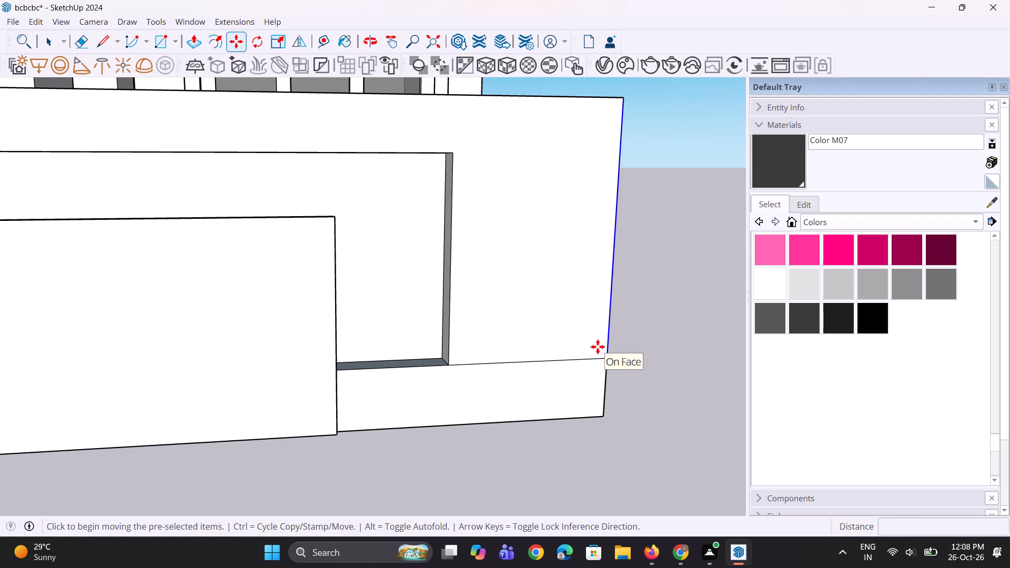
{"action": "left_click", "coordinate": [602, 360]}
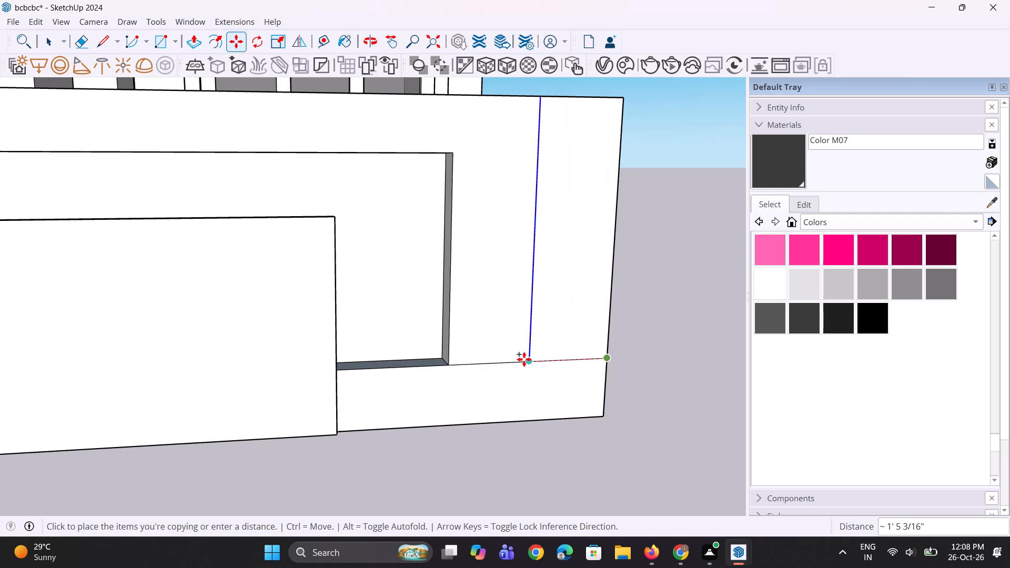
{"action": "left_click", "coordinate": [523, 359]}
Widen the panel recess slightly by pushing its outer reveal face back toward the copied vertical line.
{"action": "middle_click_drag", "start_coordinate": [523, 358], "coordinate": [523, 388]}
{"action": "scroll", "coordinate": [523, 388], "scroll_direction": "up", "scroll_amount": 1}
{"action": "scroll", "coordinate": [558, 364], "scroll_direction": "down", "scroll_amount": 6}
{"action": "middle_click_drag", "start_coordinate": [561, 365], "coordinate": [538, 350]}
{"action": "key", "text": "space"}
{"action": "key", "text": "space"}
{"action": "middle_click_drag", "start_coordinate": [459, 351], "coordinate": [488, 352]}
{"action": "scroll", "coordinate": [506, 340], "scroll_direction": "up", "scroll_amount": 5}
{"action": "middle_click_drag", "start_coordinate": [508, 337], "coordinate": [544, 347]}
{"action": "scroll", "coordinate": [532, 349], "scroll_direction": "up", "scroll_amount": 2}
{"action": "key", "text": "p"}
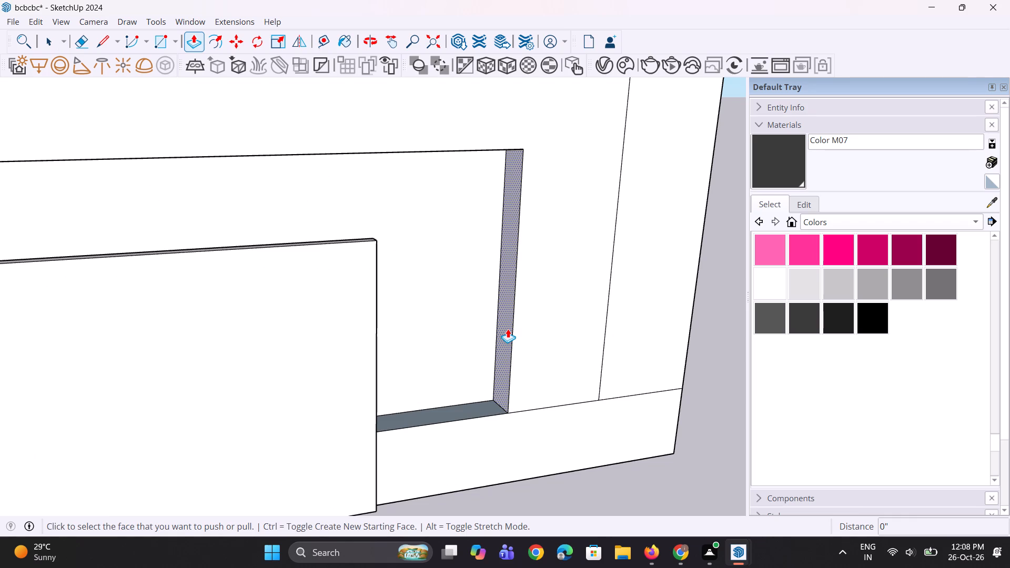
{"action": "left_click", "coordinate": [508, 329]}
{"action": "left_click", "coordinate": [528, 337]}
Extend the slab's narrow outer end face by about 6 5/8" with Push/Pull.
{"action": "middle_click_drag", "start_coordinate": [535, 344], "coordinate": [426, 367]}
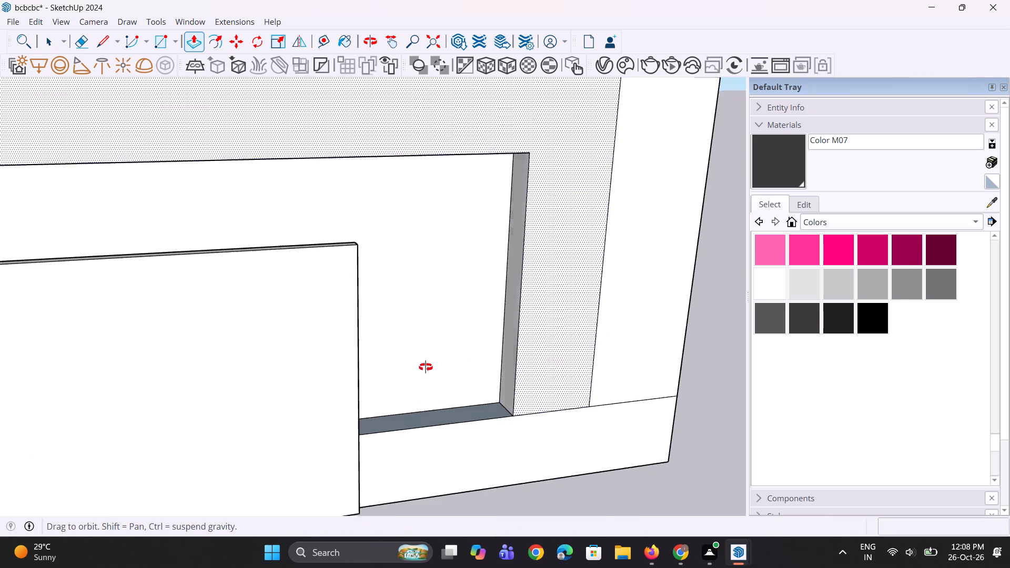
{"action": "middle_click_drag", "start_coordinate": [426, 367], "coordinate": [275, 371]}
{"action": "double_click", "coordinate": [117, 338]}
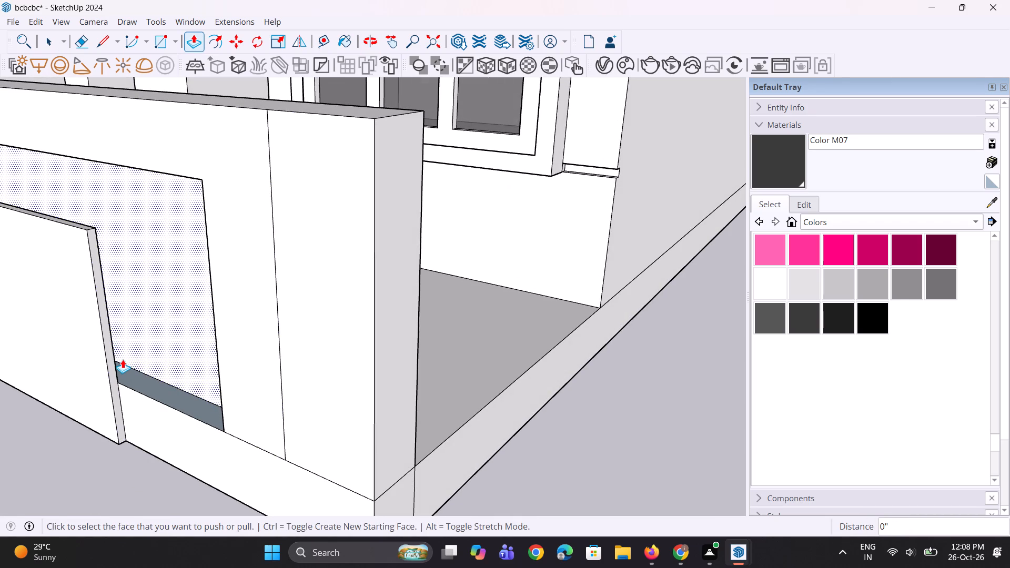
{"action": "left_click", "coordinate": [110, 357]}
{"action": "left_click", "coordinate": [131, 369]}
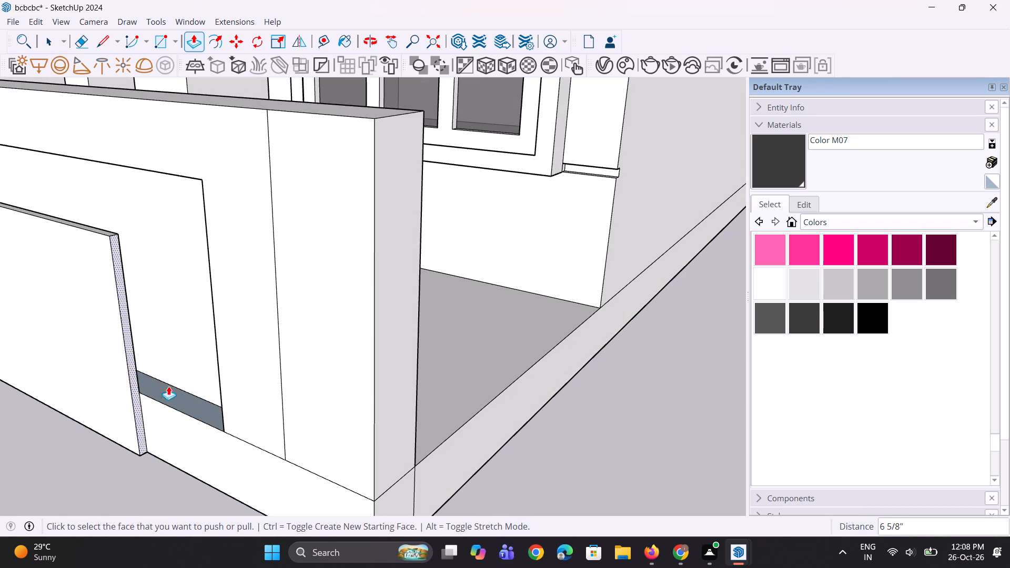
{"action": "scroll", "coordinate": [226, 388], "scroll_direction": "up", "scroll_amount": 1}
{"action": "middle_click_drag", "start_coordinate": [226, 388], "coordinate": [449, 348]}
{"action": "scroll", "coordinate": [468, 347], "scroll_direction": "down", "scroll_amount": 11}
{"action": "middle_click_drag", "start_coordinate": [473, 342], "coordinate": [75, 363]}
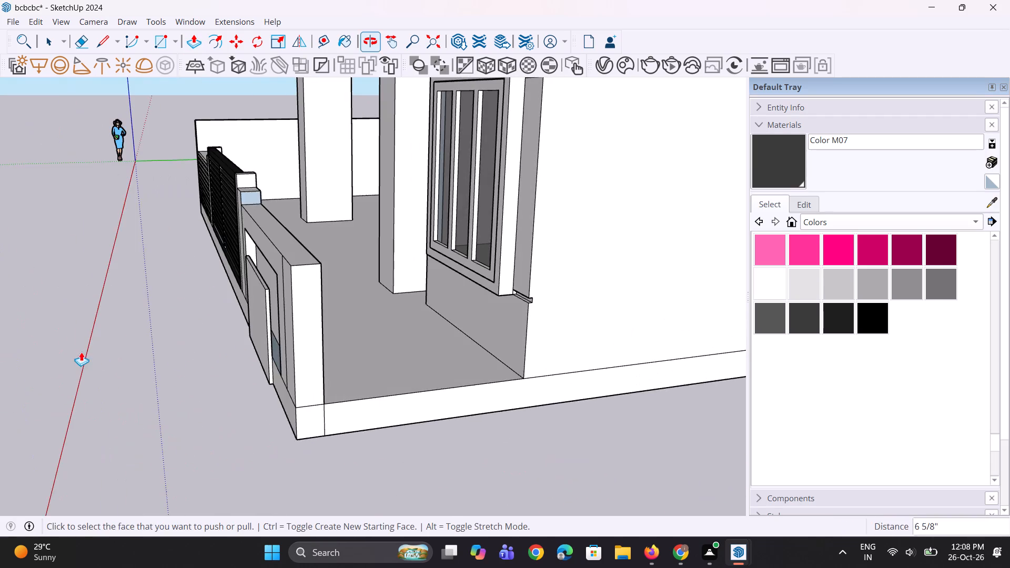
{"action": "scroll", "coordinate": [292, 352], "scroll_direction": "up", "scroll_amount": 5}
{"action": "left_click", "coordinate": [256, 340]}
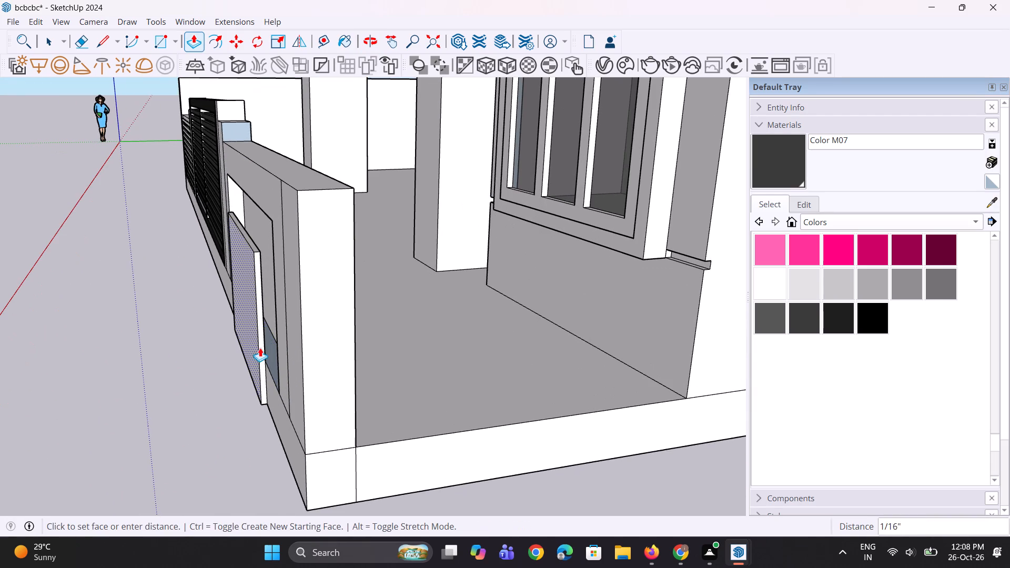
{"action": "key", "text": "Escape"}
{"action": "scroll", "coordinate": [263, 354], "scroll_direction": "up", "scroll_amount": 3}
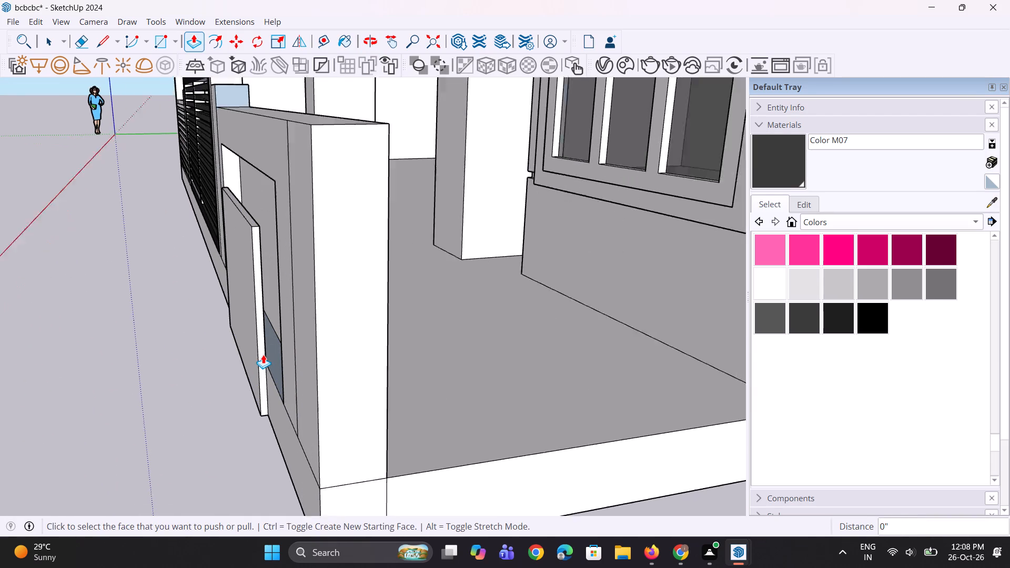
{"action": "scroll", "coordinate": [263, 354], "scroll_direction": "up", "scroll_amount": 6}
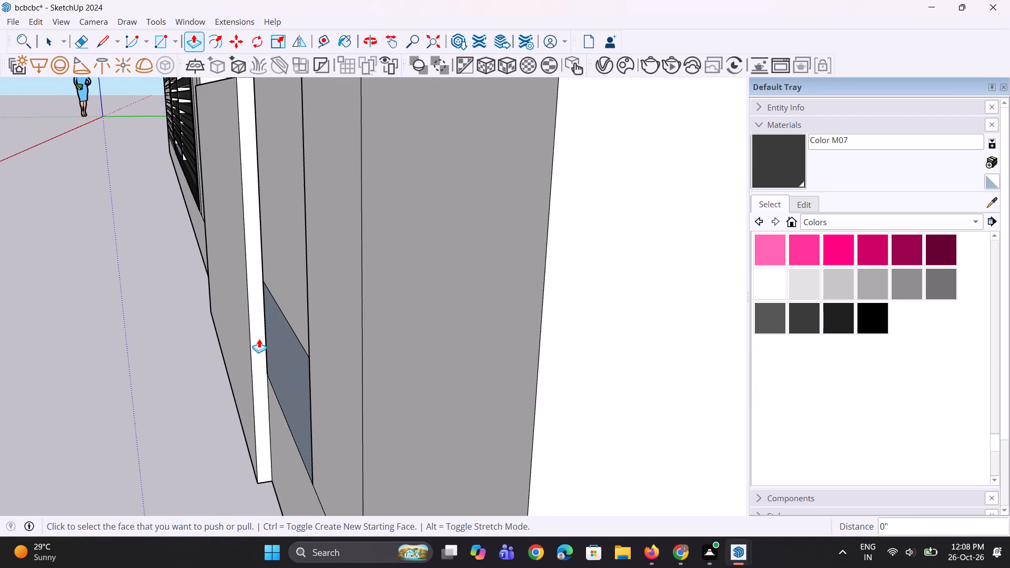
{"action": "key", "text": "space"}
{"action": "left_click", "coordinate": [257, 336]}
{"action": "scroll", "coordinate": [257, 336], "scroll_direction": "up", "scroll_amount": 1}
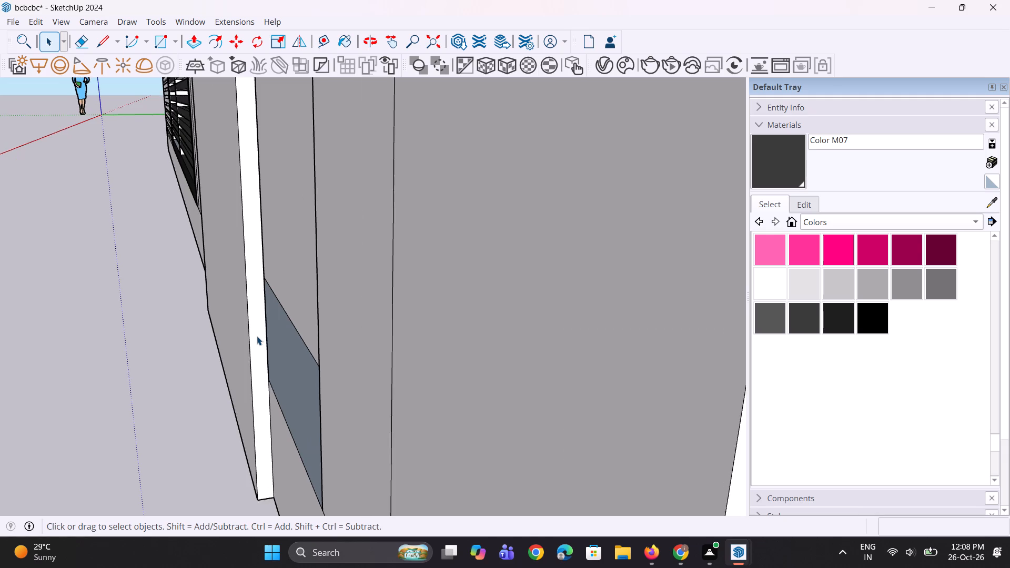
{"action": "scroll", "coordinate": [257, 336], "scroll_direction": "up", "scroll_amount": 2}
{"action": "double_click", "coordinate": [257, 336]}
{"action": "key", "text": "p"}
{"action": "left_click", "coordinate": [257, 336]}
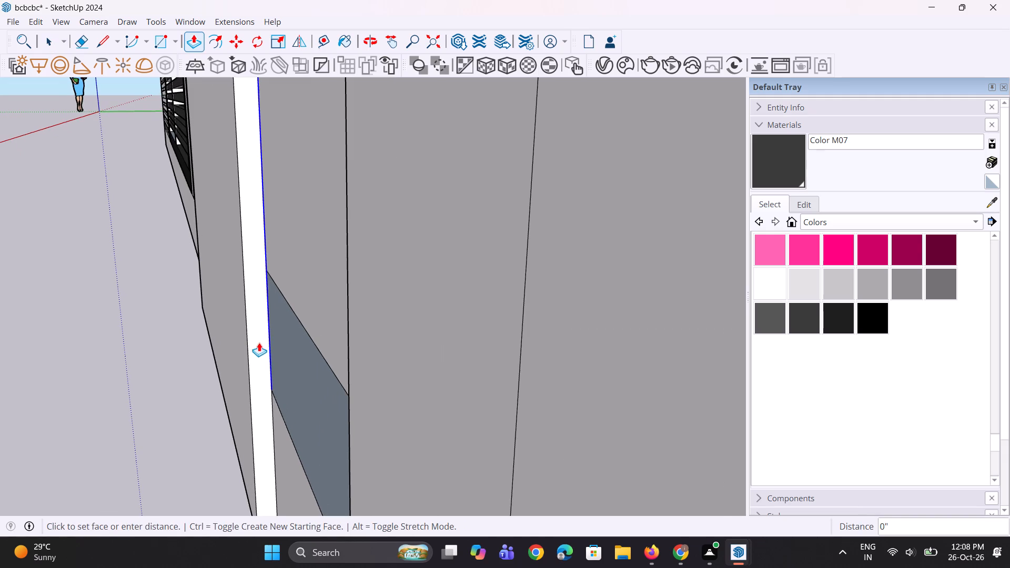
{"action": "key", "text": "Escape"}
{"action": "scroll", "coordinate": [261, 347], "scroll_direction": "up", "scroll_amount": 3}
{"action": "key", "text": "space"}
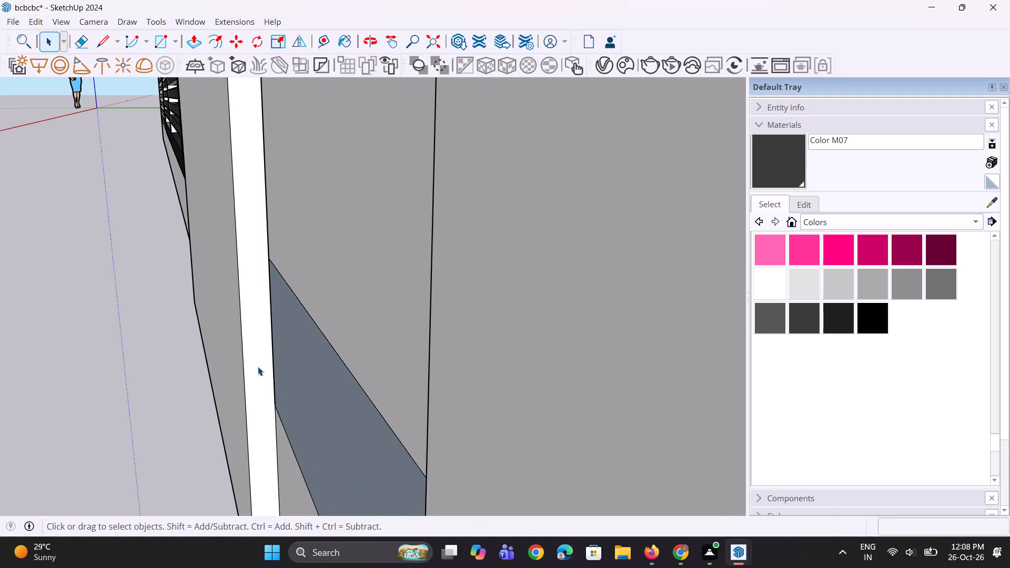
Extend the slab's outer end face by about another 4 5/8" with Push/Pull.
{"action": "key", "text": "p"}
{"action": "left_click", "coordinate": [254, 369]}
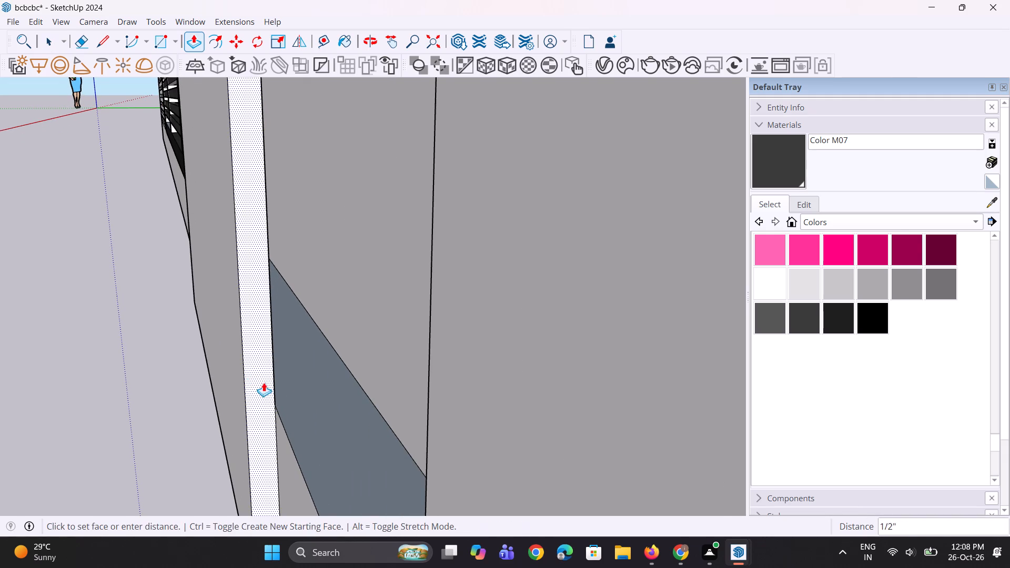
{"action": "left_click", "coordinate": [277, 400]}
Extend the slab's outer end face by a further 4 15/16" or so toward the recess's outer reveal.
{"action": "middle_click_drag", "start_coordinate": [279, 399], "coordinate": [500, 374]}
{"action": "scroll", "coordinate": [533, 345], "scroll_direction": "down", "scroll_amount": 3}
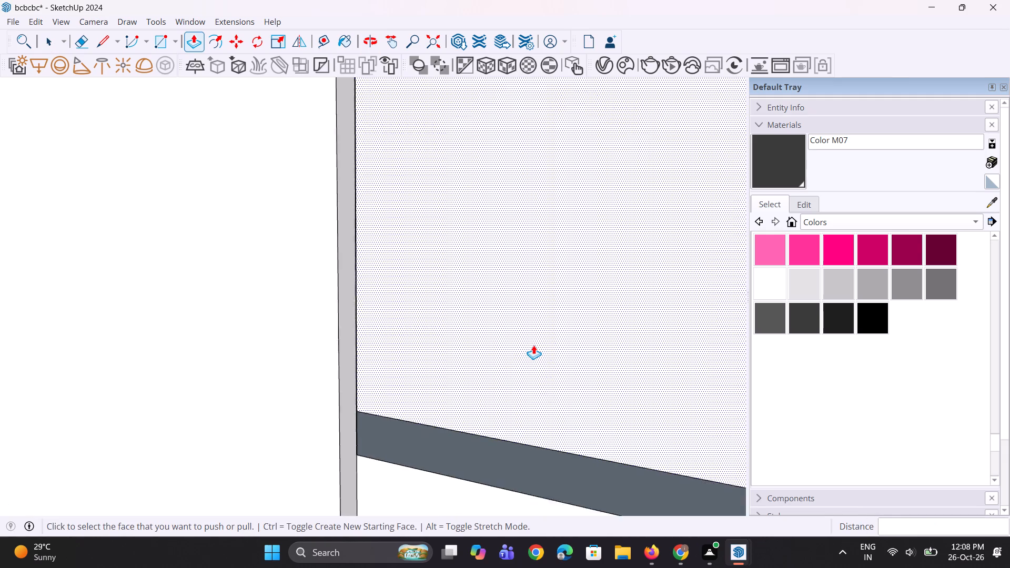
{"action": "scroll", "coordinate": [533, 345], "scroll_direction": "down", "scroll_amount": 9}
{"action": "middle_click_drag", "start_coordinate": [544, 357], "coordinate": [460, 376]}
{"action": "scroll", "coordinate": [343, 423], "scroll_direction": "up", "scroll_amount": 5}
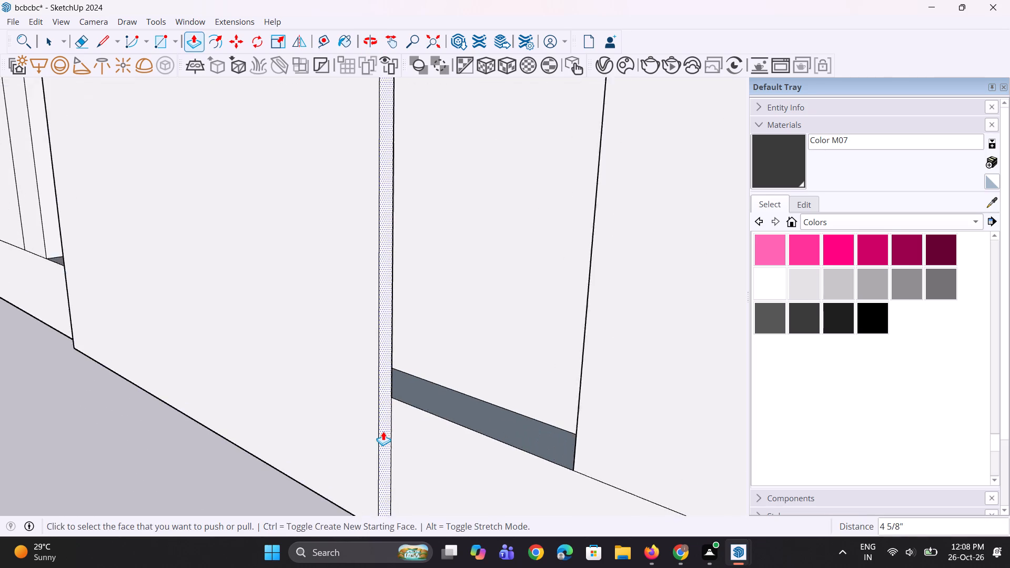
{"action": "scroll", "coordinate": [383, 431], "scroll_direction": "up", "scroll_amount": 1}
{"action": "left_click", "coordinate": [383, 432]}
{"action": "left_click", "coordinate": [387, 425]}
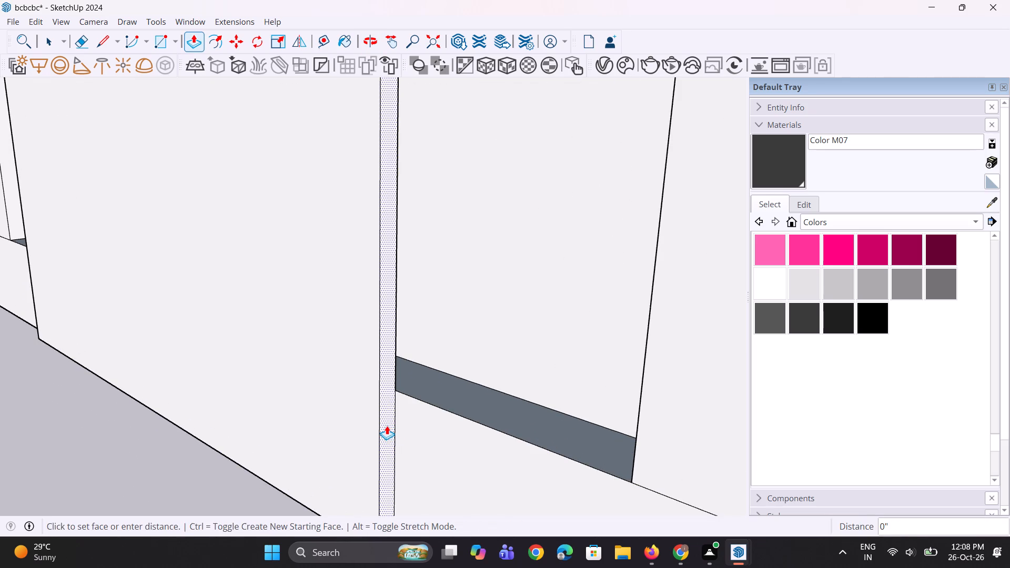
{"action": "left_click", "coordinate": [442, 438]}
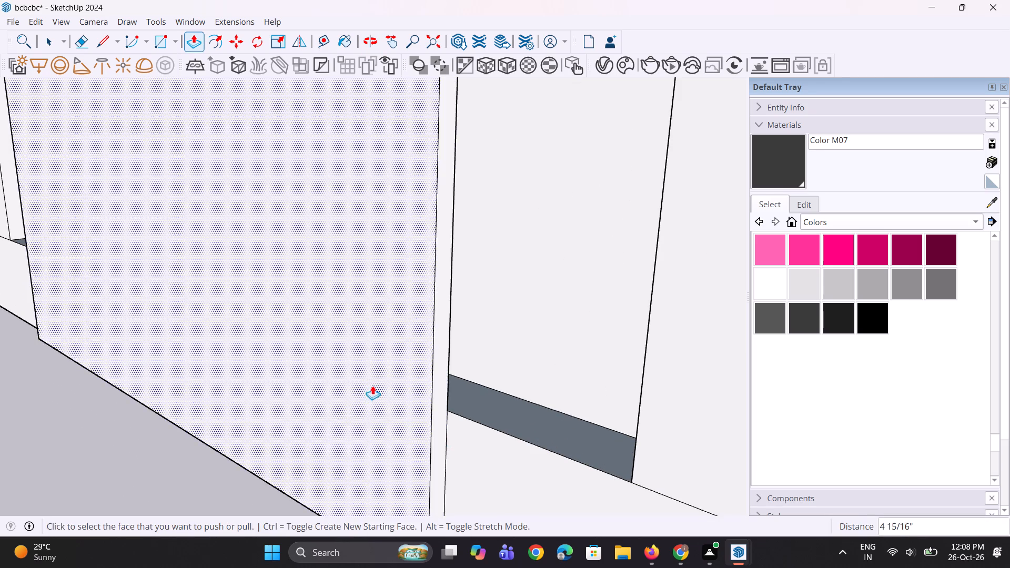
Examine the resized slab and recess against the gate, window and front elevation from several angles.
{"action": "scroll", "coordinate": [370, 386], "scroll_direction": "down", "scroll_amount": 5}
{"action": "middle_click_drag", "start_coordinate": [341, 411], "coordinate": [492, 409]}
{"action": "scroll", "coordinate": [493, 409], "scroll_direction": "down", "scroll_amount": 6}
{"action": "middle_click_drag", "start_coordinate": [499, 417], "coordinate": [588, 389]}
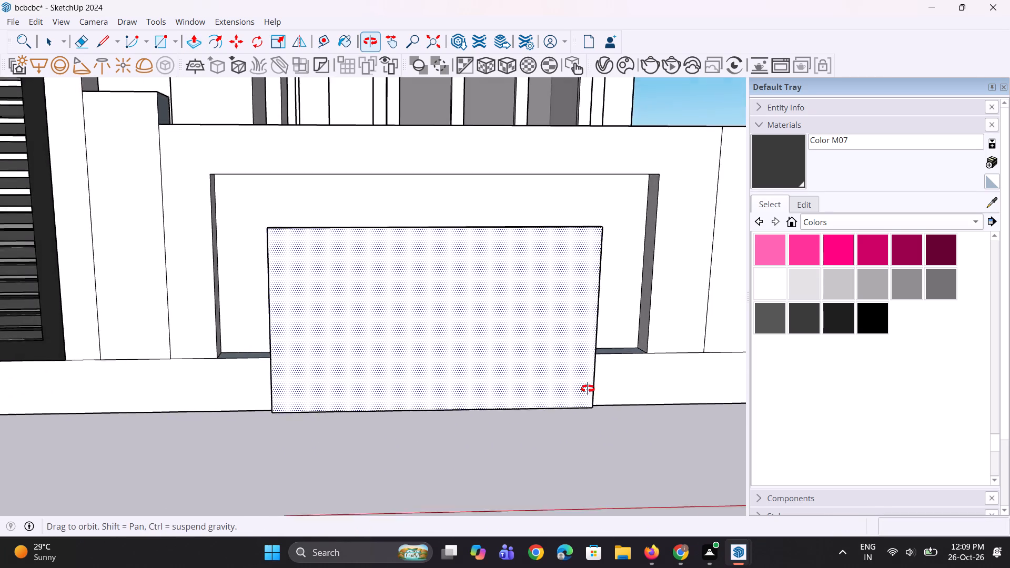
{"action": "middle_click_drag", "start_coordinate": [588, 389], "coordinate": [565, 393]}
{"action": "scroll", "coordinate": [437, 447], "scroll_direction": "down", "scroll_amount": 5}
{"action": "scroll", "coordinate": [321, 378], "scroll_direction": "down", "scroll_amount": 6}
{"action": "middle_click_drag", "start_coordinate": [201, 267], "coordinate": [251, 224]}
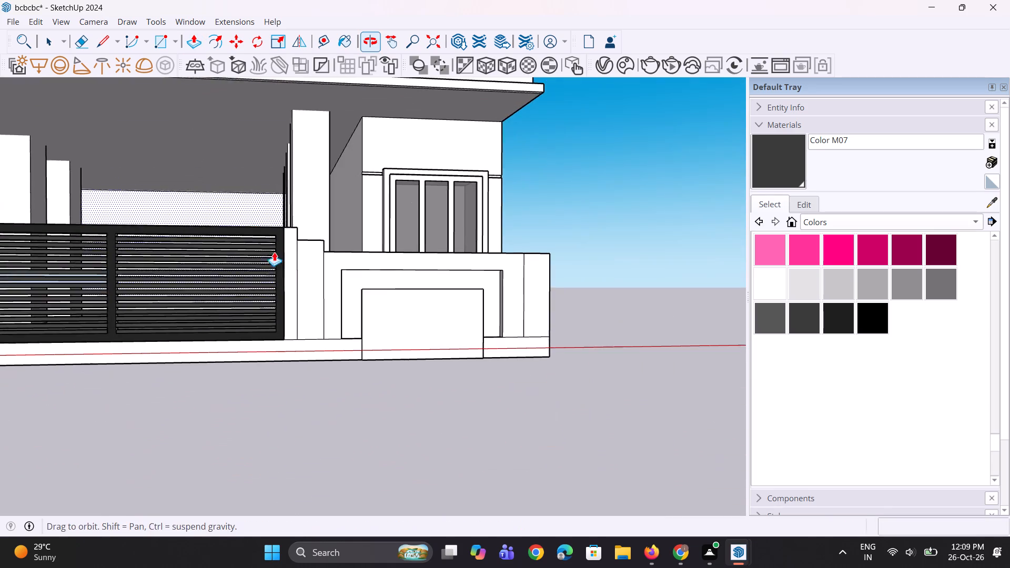
{"action": "scroll", "coordinate": [317, 386], "scroll_direction": "up", "scroll_amount": 1}
{"action": "scroll", "coordinate": [297, 399], "scroll_direction": "down", "scroll_amount": 6}
{"action": "middle_click_drag", "start_coordinate": [583, 322], "coordinate": [513, 353]}
{"action": "scroll", "coordinate": [427, 318], "scroll_direction": "up", "scroll_amount": 4}
{"action": "middle_click_drag", "start_coordinate": [457, 299], "coordinate": [454, 349]}
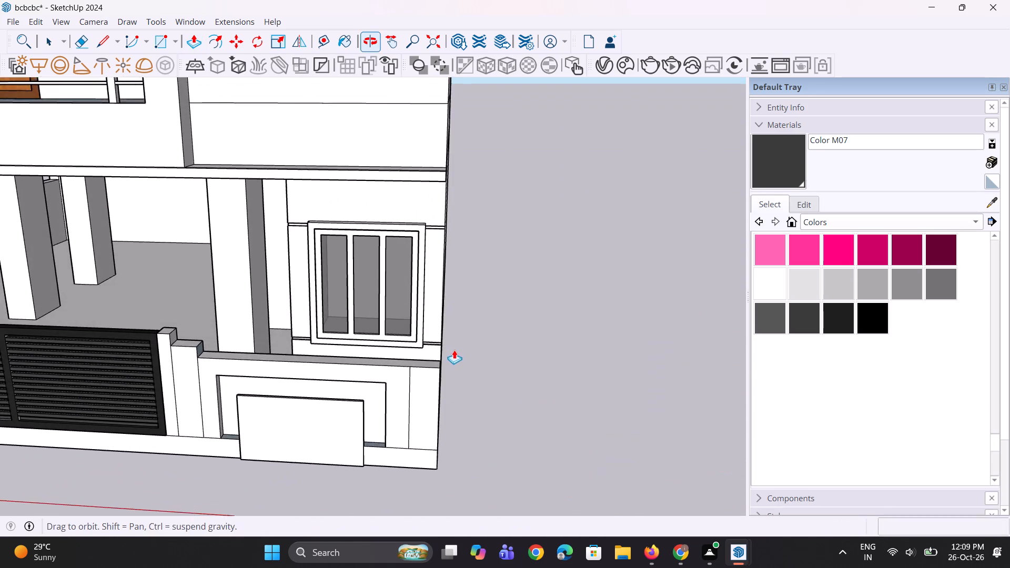
Draw a line about 10 9/16" long across the wall's top face, from the copied vertical line to the back edge.
{"action": "scroll", "coordinate": [439, 356], "scroll_direction": "up", "scroll_amount": 4}
{"action": "middle_click_drag", "start_coordinate": [417, 364], "coordinate": [414, 413]}
{"action": "key", "text": "l"}
{"action": "scroll", "coordinate": [397, 405], "scroll_direction": "up", "scroll_amount": 3}
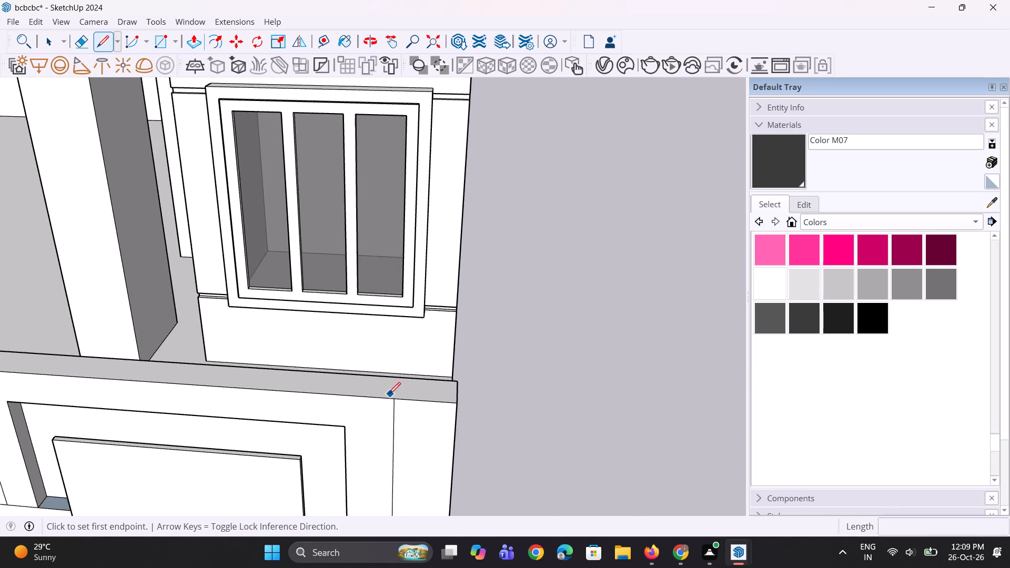
{"action": "scroll", "coordinate": [389, 394], "scroll_direction": "up", "scroll_amount": 2}
{"action": "left_click", "coordinate": [396, 401]}
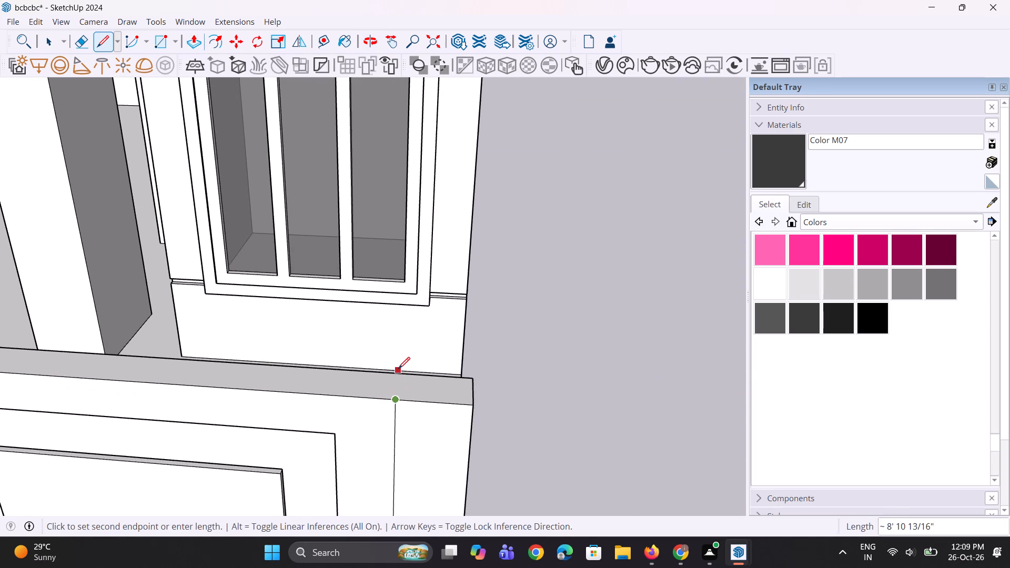
{"action": "left_click", "coordinate": [403, 371]}
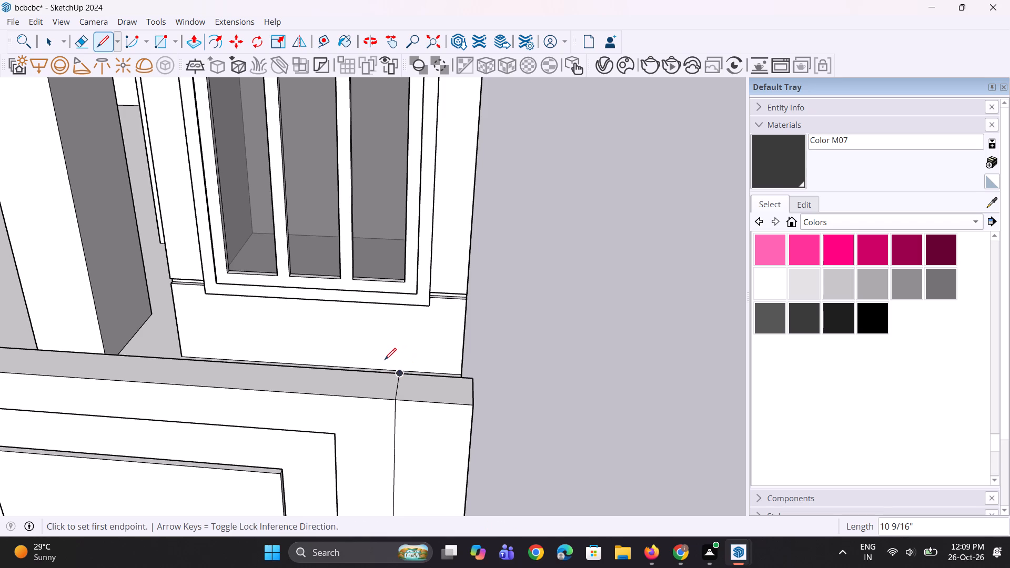
Undo the line on the wall's top face and redraw it about 10 9/16" long from the vertical line to the back edge.
{"action": "key", "text": "ctrl+z"}
{"action": "scroll", "coordinate": [407, 378], "scroll_direction": "up", "scroll_amount": 1}
{"action": "middle_click_drag", "start_coordinate": [413, 388], "coordinate": [413, 422]}
{"action": "scroll", "coordinate": [400, 434], "scroll_direction": "up", "scroll_amount": 1}
{"action": "left_click", "coordinate": [393, 453]}
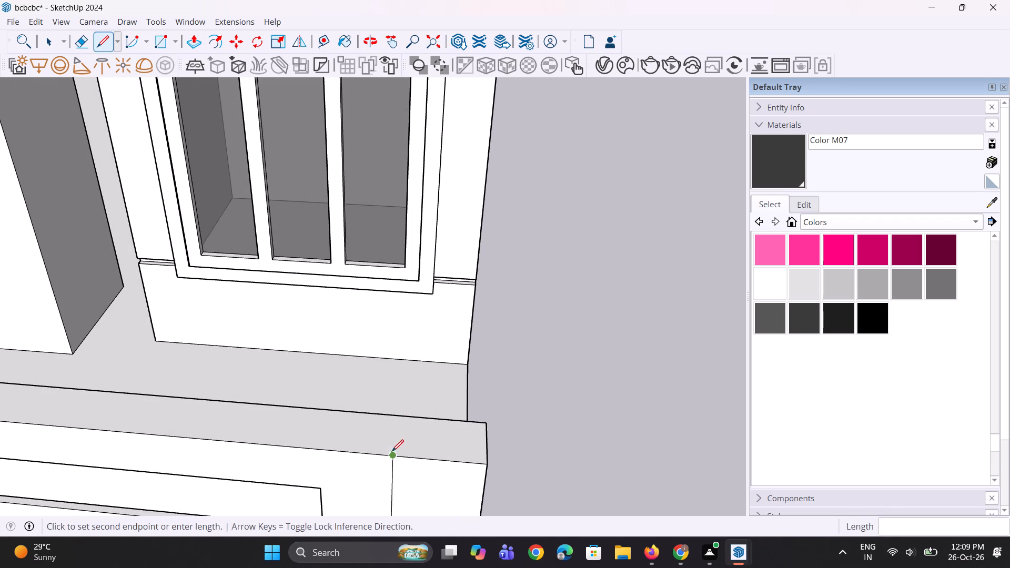
{"action": "left_click", "coordinate": [397, 414]}
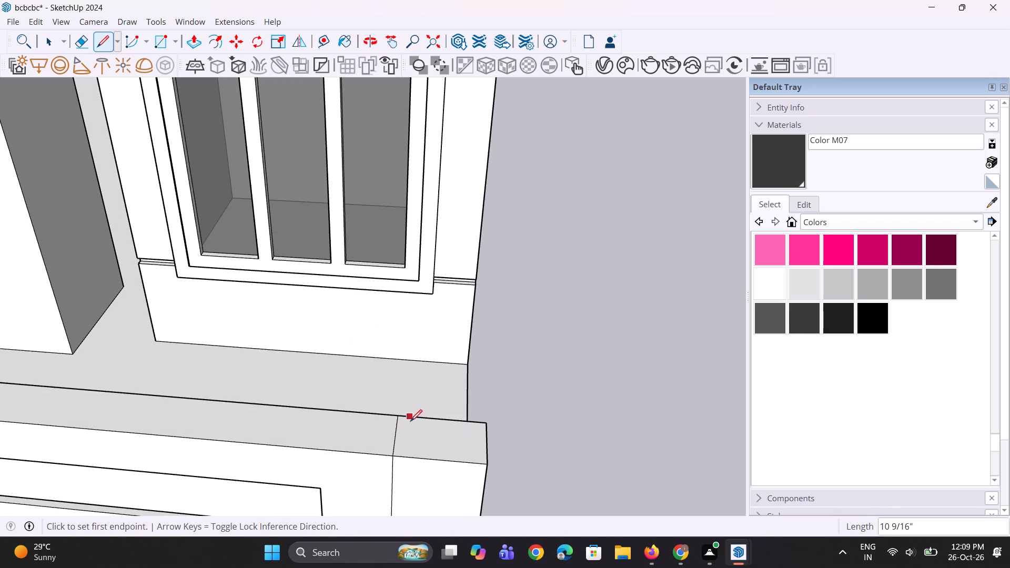
Raise the end section's top face about 6 15/16" with Push/Pull, level with the raised section beside the gate.
{"action": "key", "text": "p"}
{"action": "left_click", "coordinate": [417, 434]}
{"action": "scroll", "coordinate": [425, 419], "scroll_direction": "down", "scroll_amount": 1}
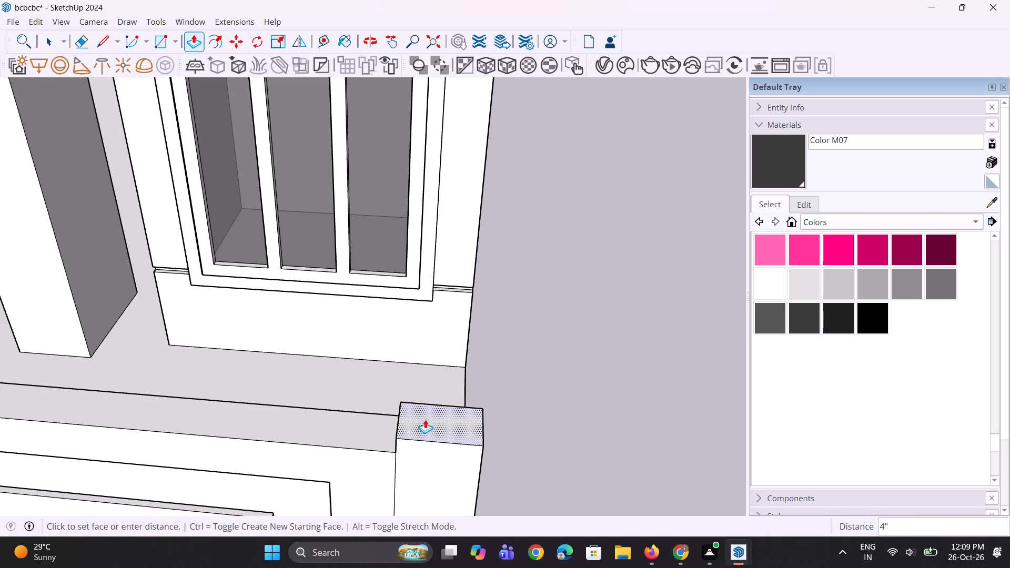
{"action": "scroll", "coordinate": [425, 419], "scroll_direction": "down", "scroll_amount": 9}
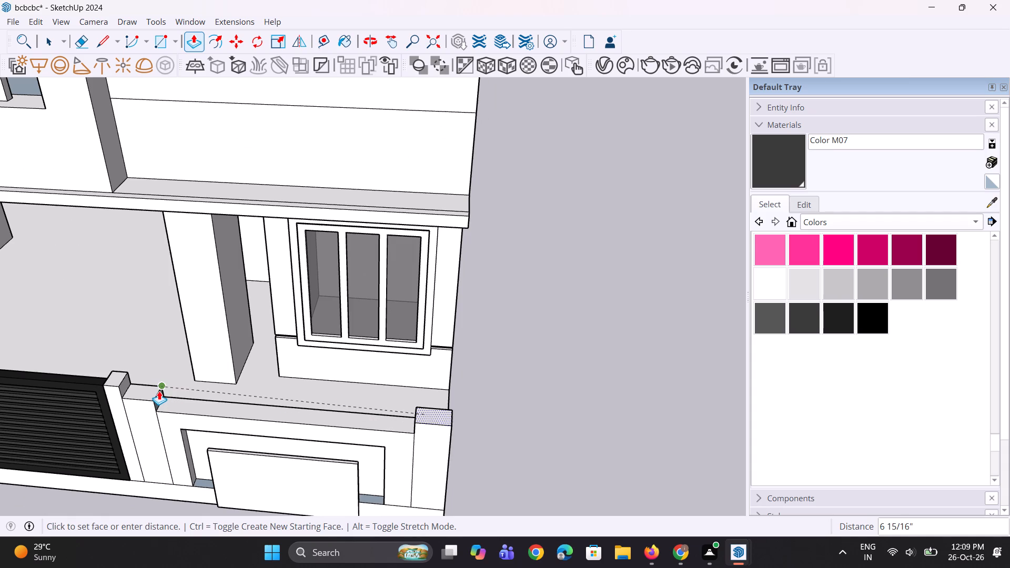
{"action": "left_click", "coordinate": [159, 391]}
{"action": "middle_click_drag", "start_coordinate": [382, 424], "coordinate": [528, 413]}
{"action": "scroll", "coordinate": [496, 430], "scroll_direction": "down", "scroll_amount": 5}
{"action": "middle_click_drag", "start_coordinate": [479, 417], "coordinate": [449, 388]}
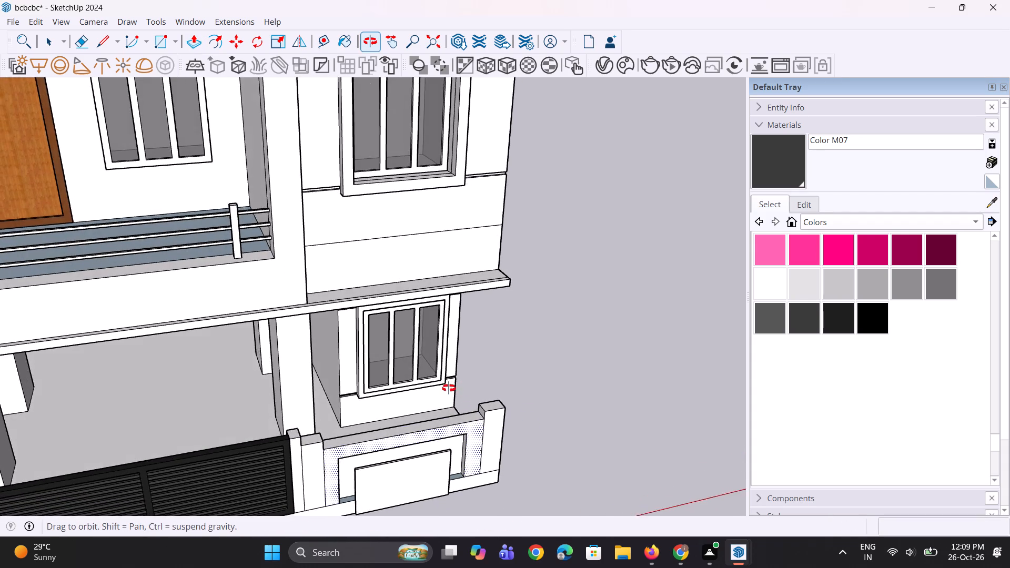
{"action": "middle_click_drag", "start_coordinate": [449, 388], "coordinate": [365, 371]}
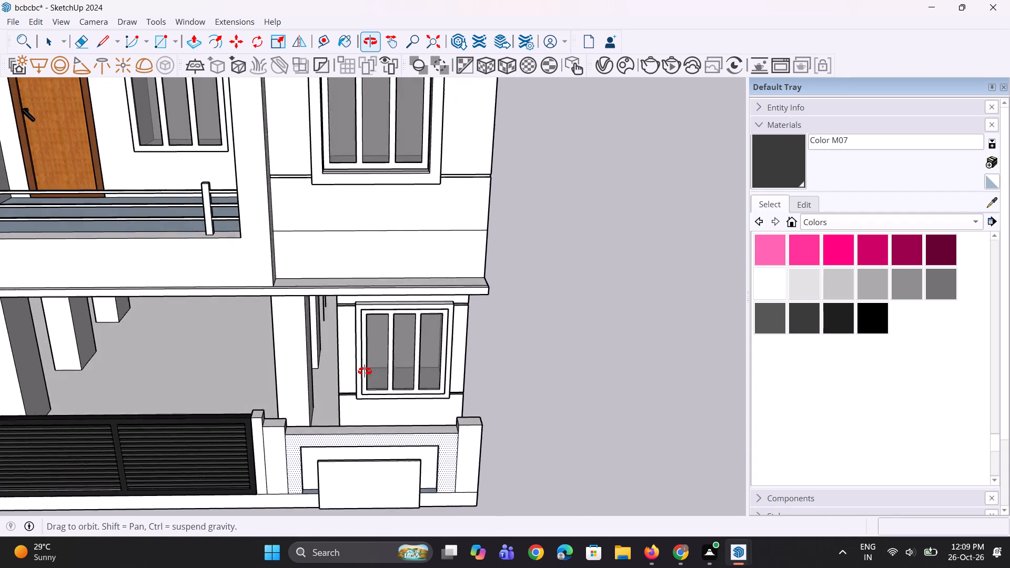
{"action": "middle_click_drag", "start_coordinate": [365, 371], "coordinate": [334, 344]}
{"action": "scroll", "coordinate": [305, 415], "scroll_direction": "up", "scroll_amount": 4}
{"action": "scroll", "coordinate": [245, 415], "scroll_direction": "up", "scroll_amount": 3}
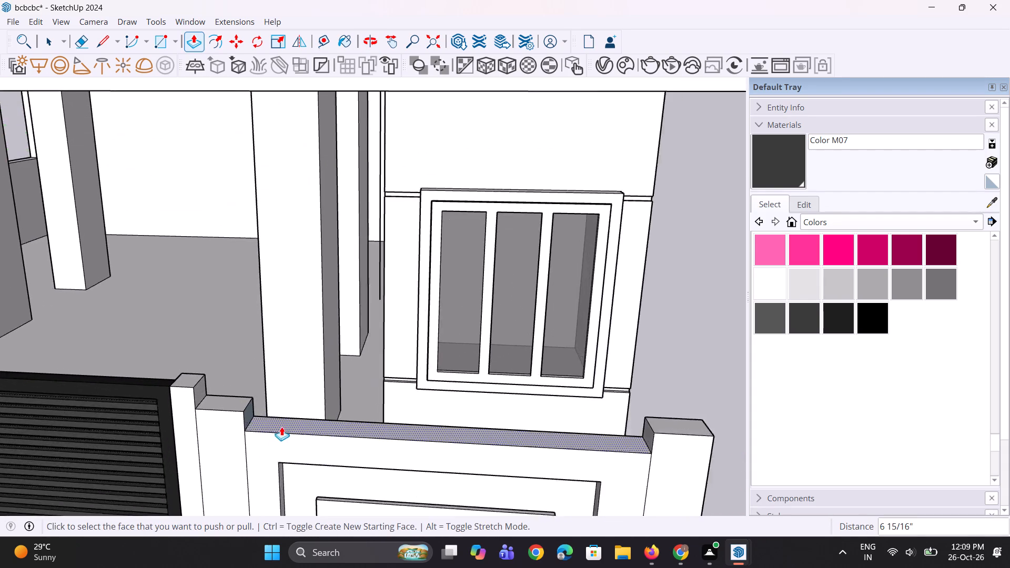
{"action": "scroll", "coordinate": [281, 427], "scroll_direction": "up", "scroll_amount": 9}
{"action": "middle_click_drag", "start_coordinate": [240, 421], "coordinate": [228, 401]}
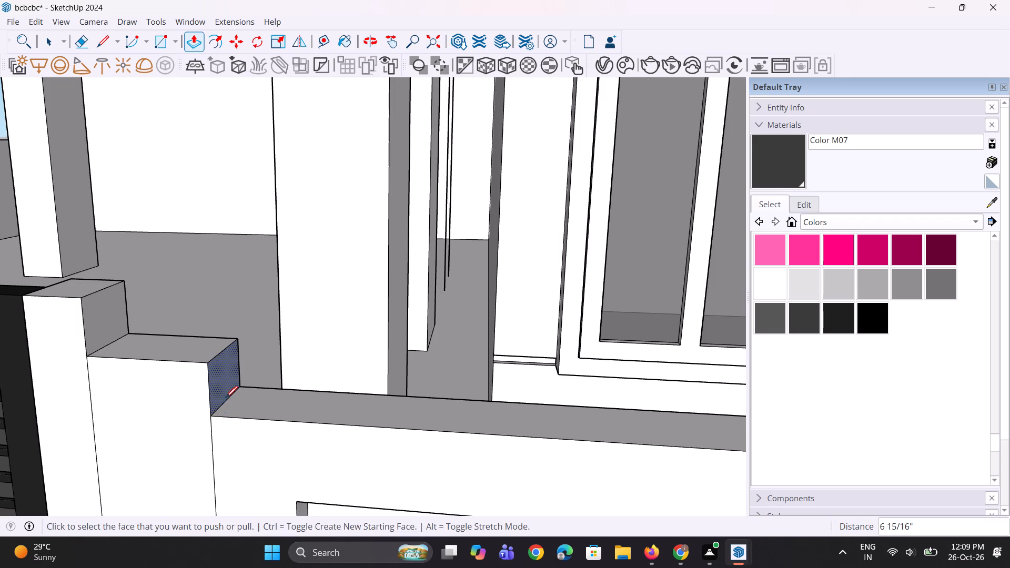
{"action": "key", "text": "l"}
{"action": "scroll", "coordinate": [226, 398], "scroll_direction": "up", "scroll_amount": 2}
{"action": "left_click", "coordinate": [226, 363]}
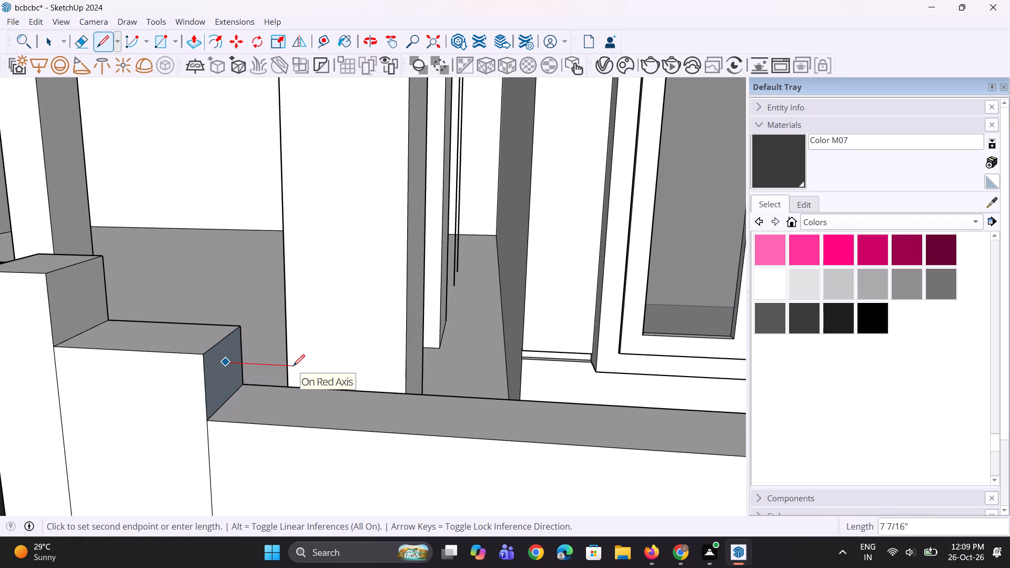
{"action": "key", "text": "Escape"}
Raise the top of the wall section beside the gate about 1 3/16" and repeat the same raise on the end section.
{"action": "scroll", "coordinate": [238, 358], "scroll_direction": "up", "scroll_amount": 1}
{"action": "key", "text": "p"}
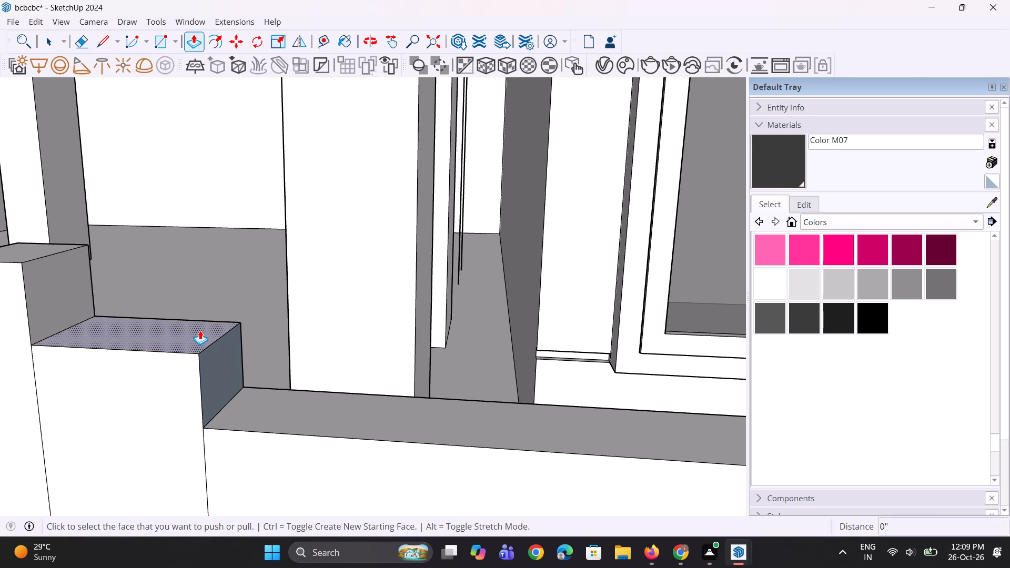
{"action": "left_click", "coordinate": [200, 330]}
{"action": "left_click", "coordinate": [200, 319]}
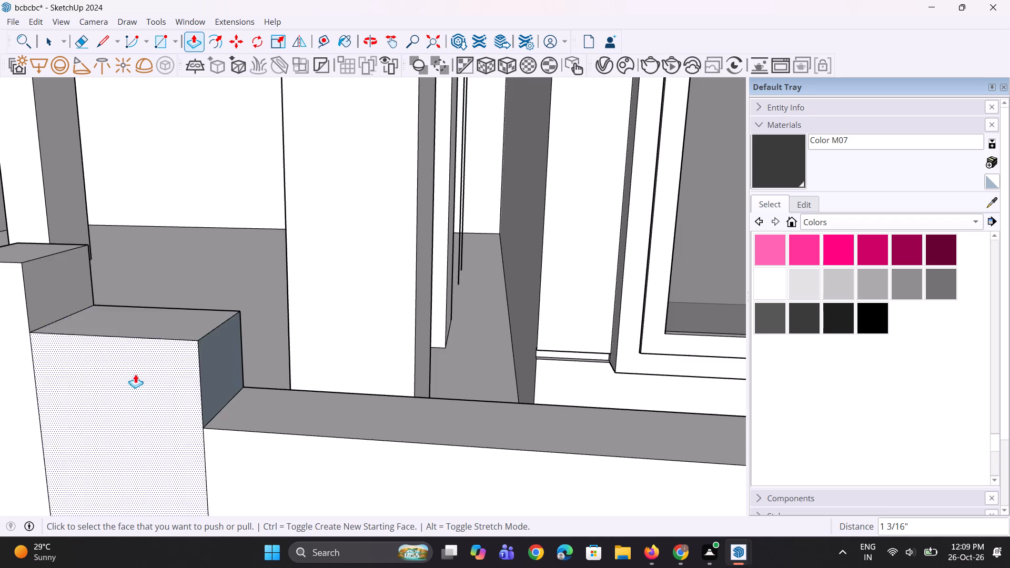
{"action": "scroll", "coordinate": [135, 387], "scroll_direction": "down", "scroll_amount": 16}
{"action": "scroll", "coordinate": [594, 392], "scroll_direction": "up", "scroll_amount": 2}
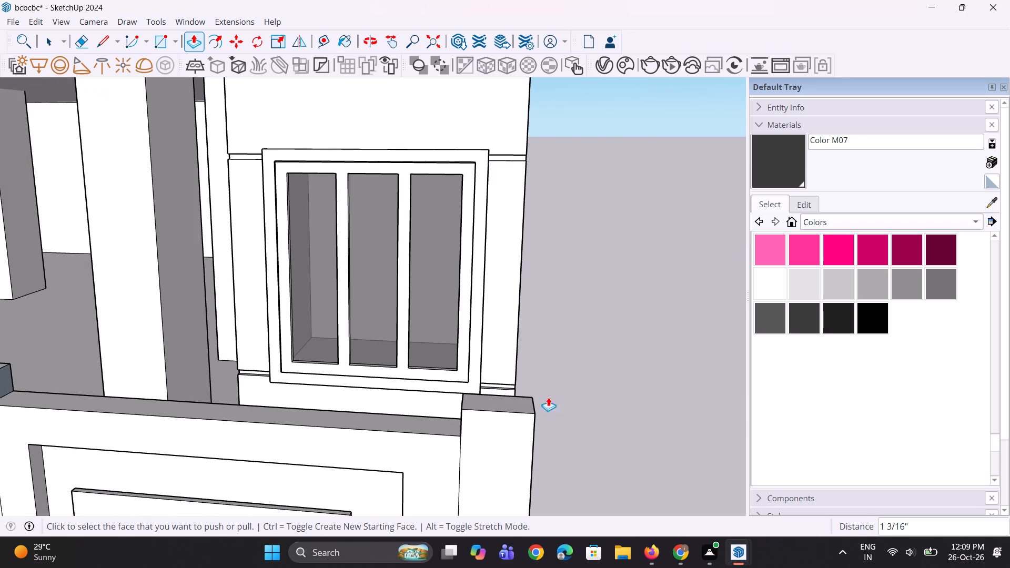
{"action": "double_click", "coordinate": [505, 407]}
Draw a line about 10' 6 7/8" long above the low wall, from the gate-side section's inner face to the end section's inner face.
{"action": "middle_click_drag", "start_coordinate": [506, 408], "coordinate": [571, 407]}
{"action": "scroll", "coordinate": [573, 407], "scroll_direction": "down", "scroll_amount": 5}
{"action": "middle_click_drag", "start_coordinate": [557, 412], "coordinate": [533, 418]}
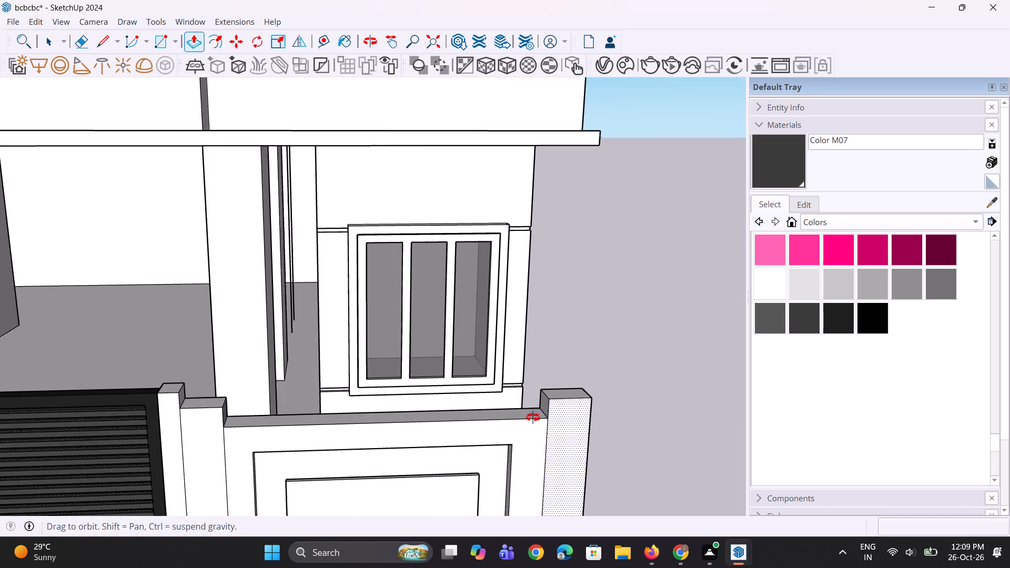
{"action": "middle_click_drag", "start_coordinate": [533, 418], "coordinate": [405, 425]}
{"action": "scroll", "coordinate": [274, 439], "scroll_direction": "up", "scroll_amount": 5}
{"action": "key", "text": "l"}
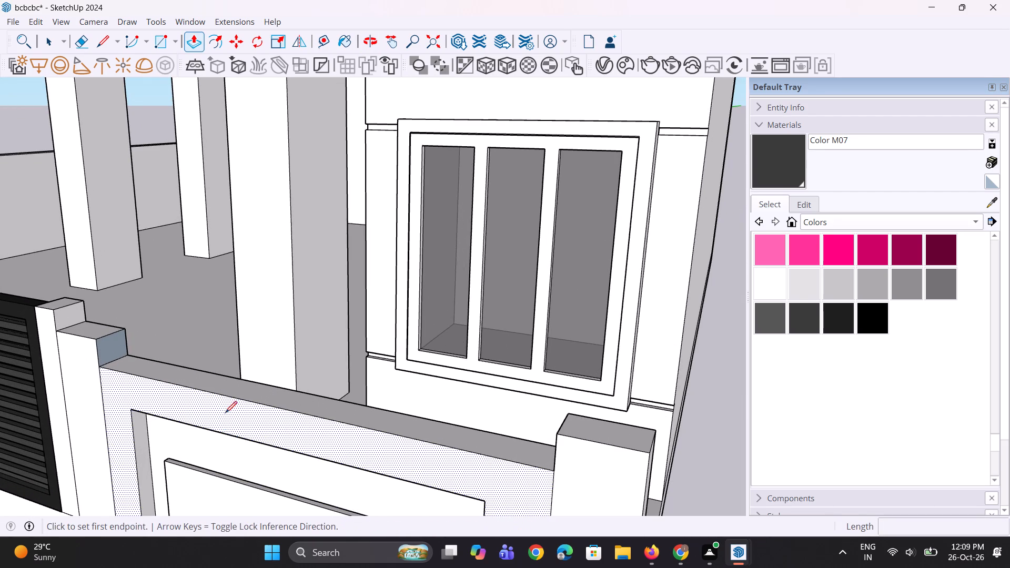
{"action": "scroll", "coordinate": [157, 381], "scroll_direction": "up", "scroll_amount": 2}
{"action": "scroll", "coordinate": [113, 337], "scroll_direction": "up", "scroll_amount": 4}
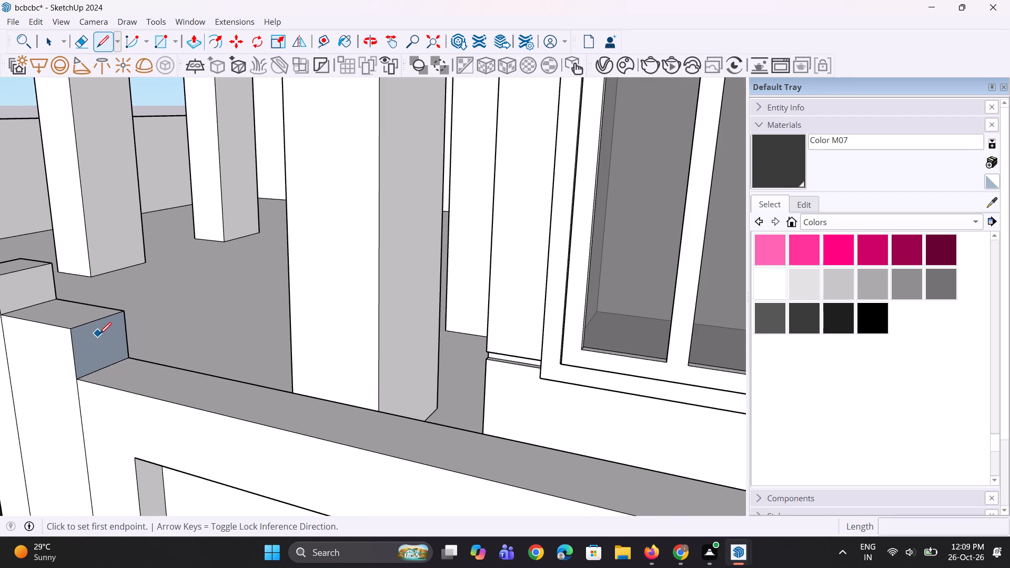
{"action": "left_click", "coordinate": [99, 334]}
{"action": "scroll", "coordinate": [256, 372], "scroll_direction": "down", "scroll_amount": 4}
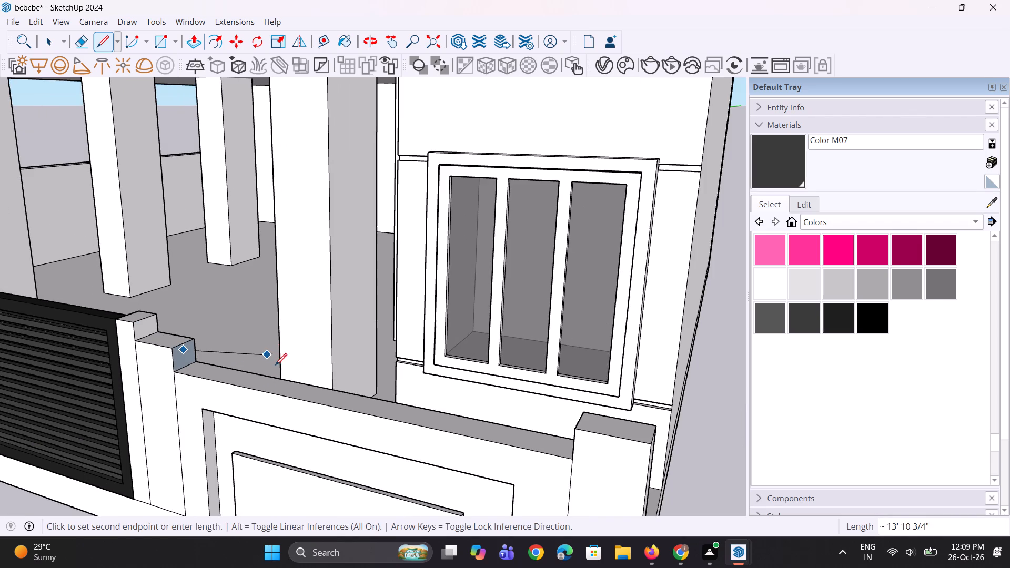
{"action": "middle_click_drag", "start_coordinate": [436, 405], "coordinate": [663, 396]}
{"action": "scroll", "coordinate": [693, 348], "scroll_direction": "up", "scroll_amount": 2}
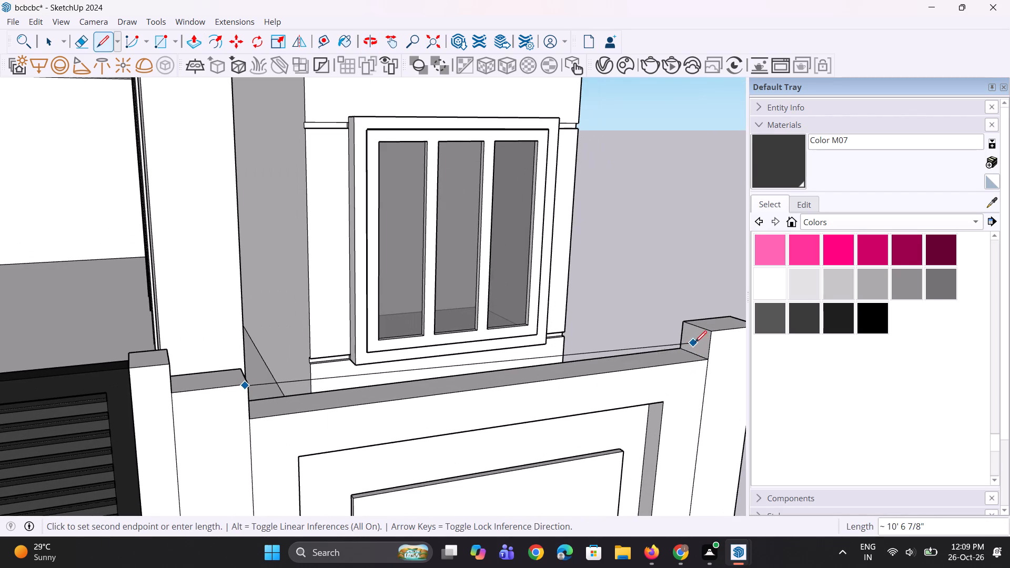
{"action": "left_click", "coordinate": [695, 335]}
{"action": "scroll", "coordinate": [695, 344], "scroll_direction": "up", "scroll_amount": 1}
{"action": "middle_click_drag", "start_coordinate": [695, 344], "coordinate": [681, 338]}
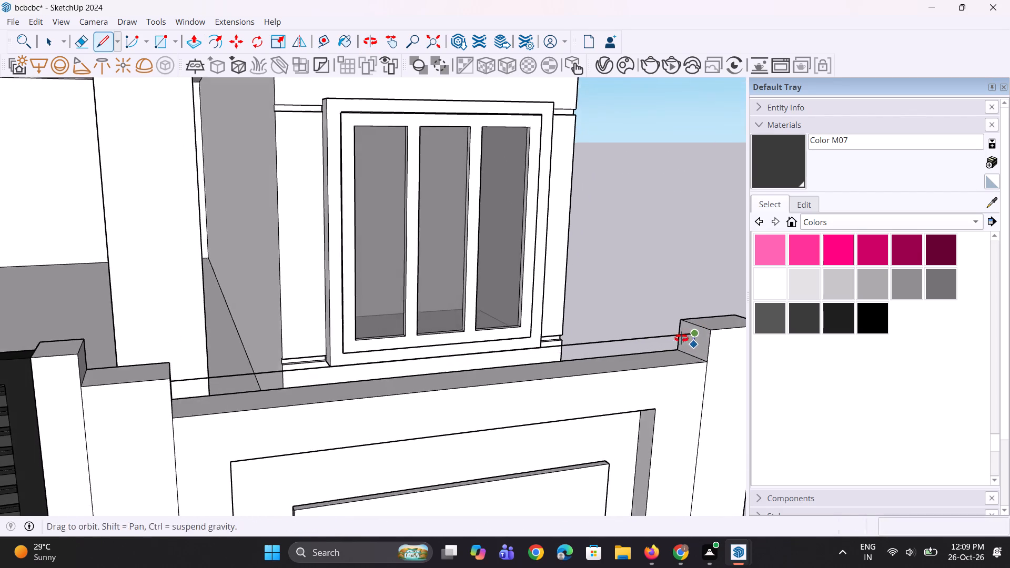
{"action": "middle_click_drag", "start_coordinate": [681, 338], "coordinate": [681, 338]}
{"action": "key", "text": "space"}
{"action": "key", "text": "space"}
Draw a short vertical line from the long rail line down to the wall's top face, near the end section.
{"action": "scroll", "coordinate": [648, 349], "scroll_direction": "up", "scroll_amount": 1}
{"action": "middle_click_drag", "start_coordinate": [643, 346], "coordinate": [616, 358]}
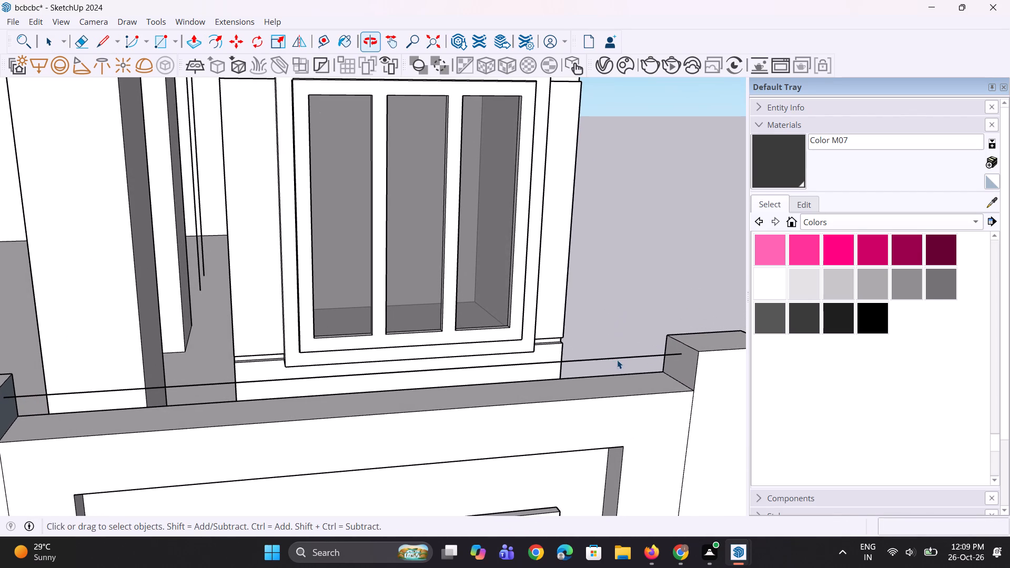
{"action": "middle_click_drag", "start_coordinate": [591, 391], "coordinate": [546, 402]}
{"action": "scroll", "coordinate": [593, 367], "scroll_direction": "down", "scroll_amount": 2}
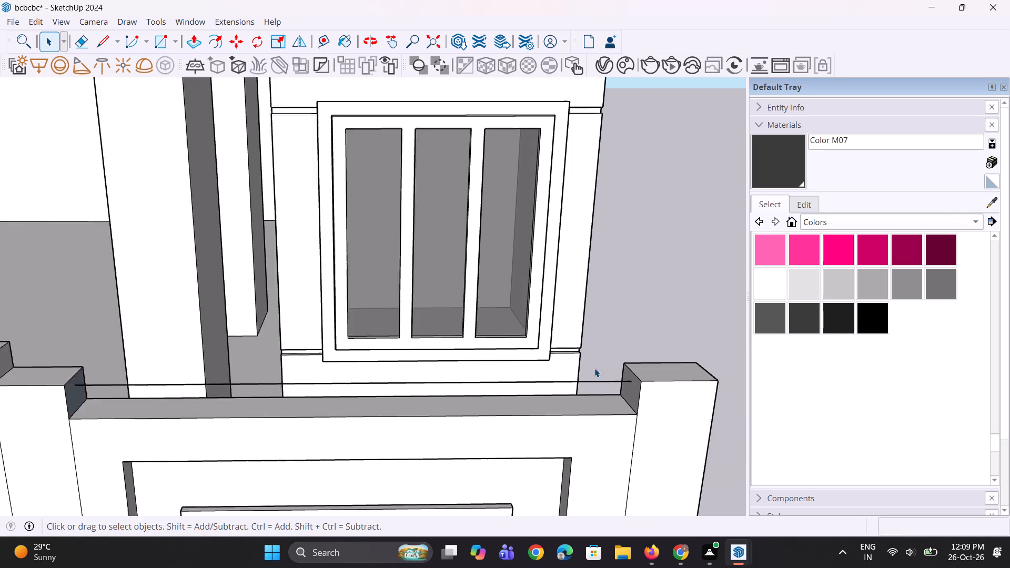
{"action": "scroll", "coordinate": [594, 368], "scroll_direction": "down", "scroll_amount": 1}
{"action": "middle_click_drag", "start_coordinate": [318, 422], "coordinate": [339, 387]}
{"action": "scroll", "coordinate": [449, 381], "scroll_direction": "up", "scroll_amount": 2}
{"action": "scroll", "coordinate": [498, 373], "scroll_direction": "up", "scroll_amount": 1}
{"action": "key", "text": "l"}
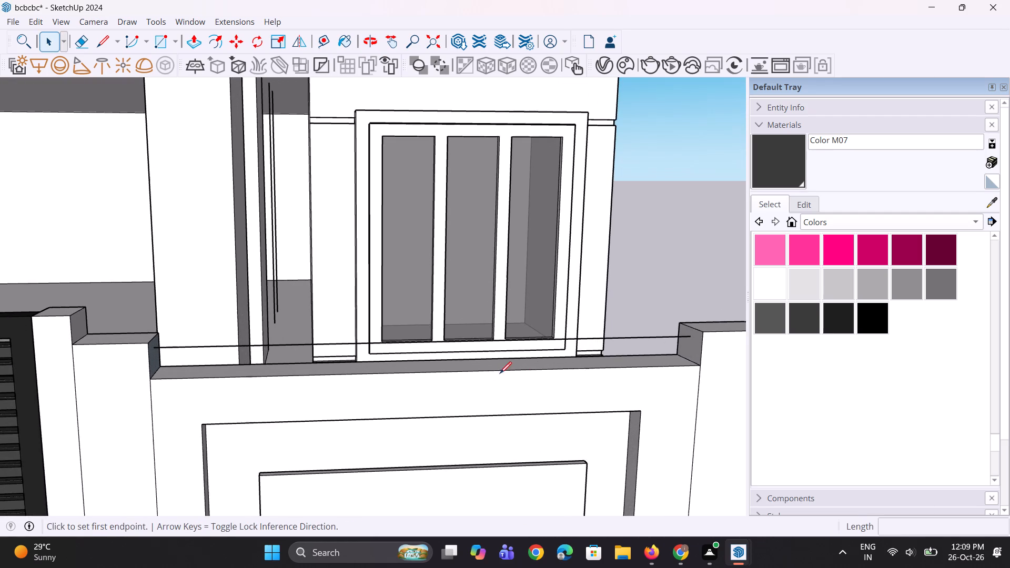
{"action": "scroll", "coordinate": [548, 369], "scroll_direction": "up", "scroll_amount": 2}
{"action": "scroll", "coordinate": [616, 338], "scroll_direction": "up", "scroll_amount": 1}
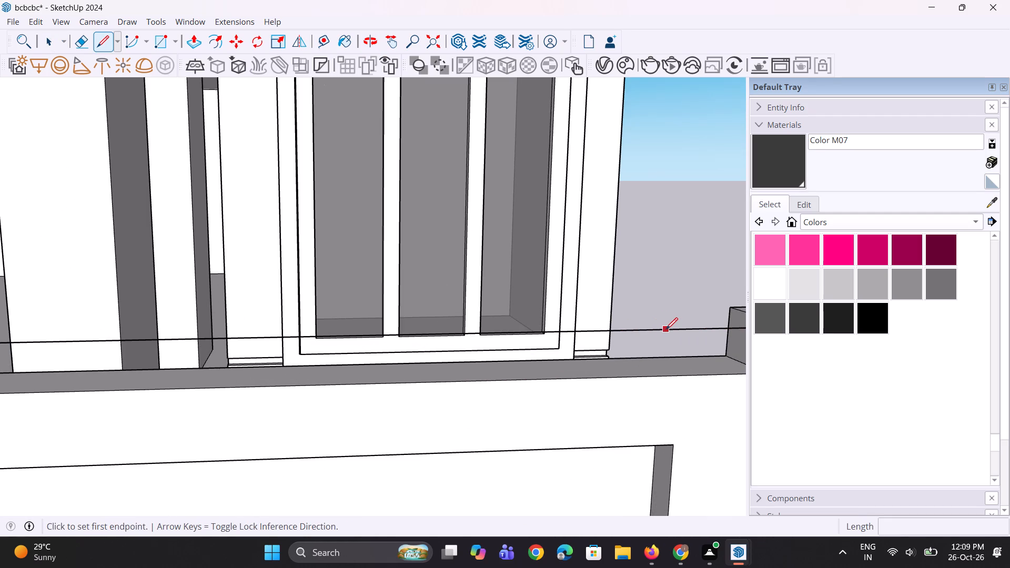
{"action": "left_click", "coordinate": [666, 329]}
{"action": "left_click", "coordinate": [669, 371]}
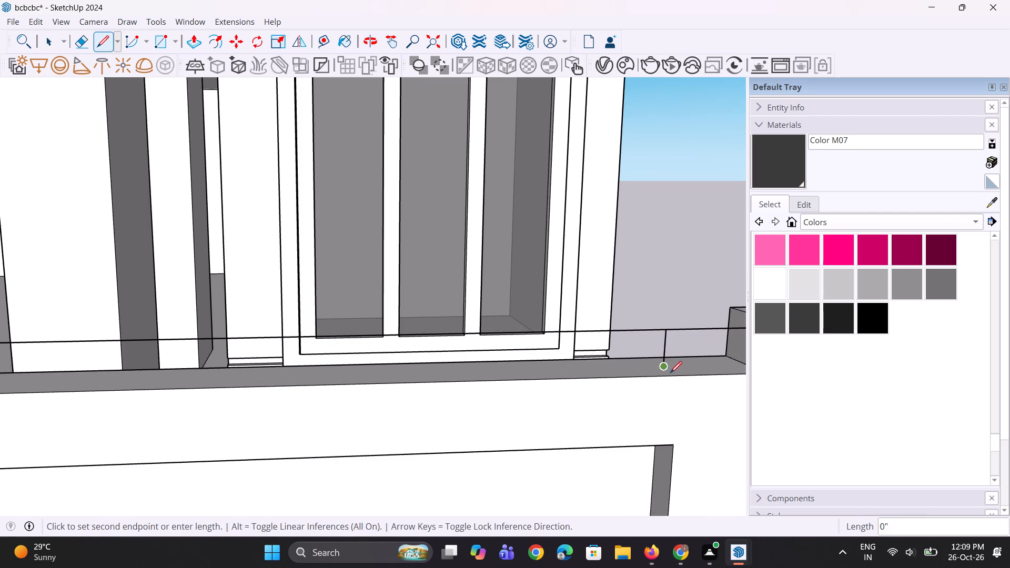
{"action": "key", "text": "space"}
Copy the short vertical line about 8' 5 3/16" along the wall toward the gate-side section.
{"action": "left_click", "coordinate": [666, 356]}
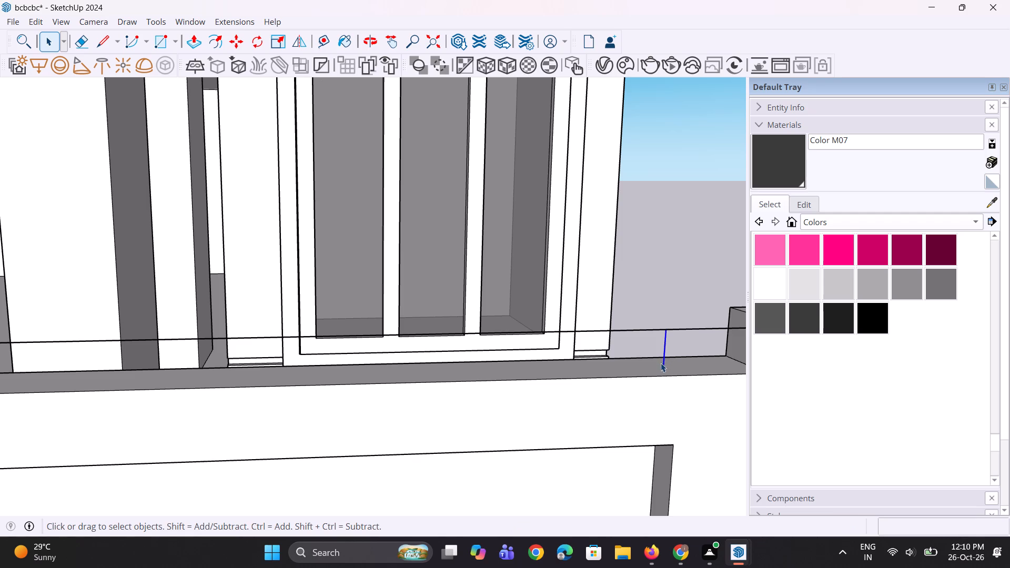
{"action": "key", "text": "m"}
{"action": "left_click_drag", "start_coordinate": [662, 370], "coordinate": [641, 371]}
{"action": "scroll", "coordinate": [602, 375], "scroll_direction": "down", "scroll_amount": 4}
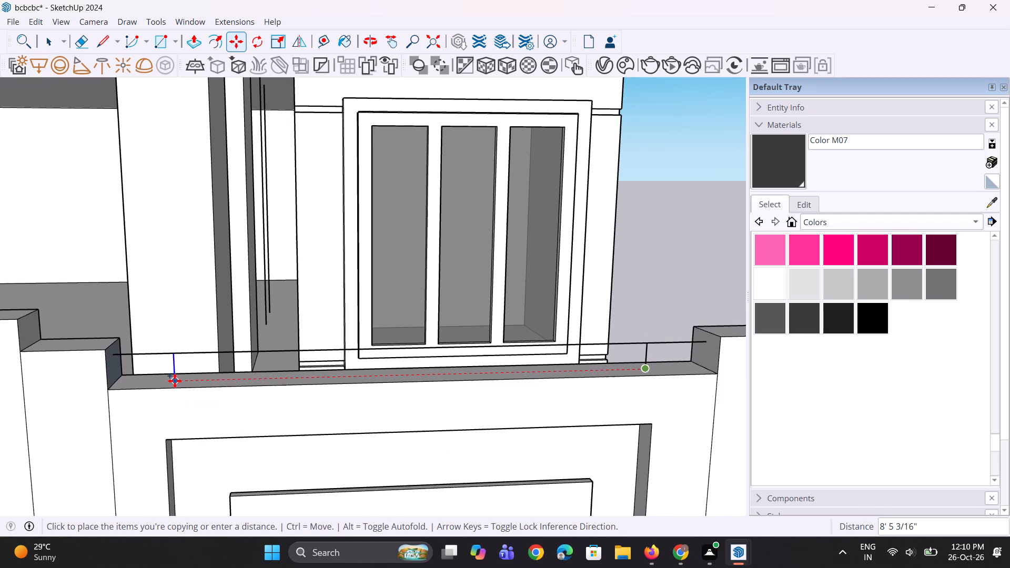
{"action": "left_click", "coordinate": [175, 381]}
{"action": "middle_click_drag", "start_coordinate": [248, 404], "coordinate": [235, 400]}
{"action": "key", "text": "space"}
{"action": "key", "text": "space"}
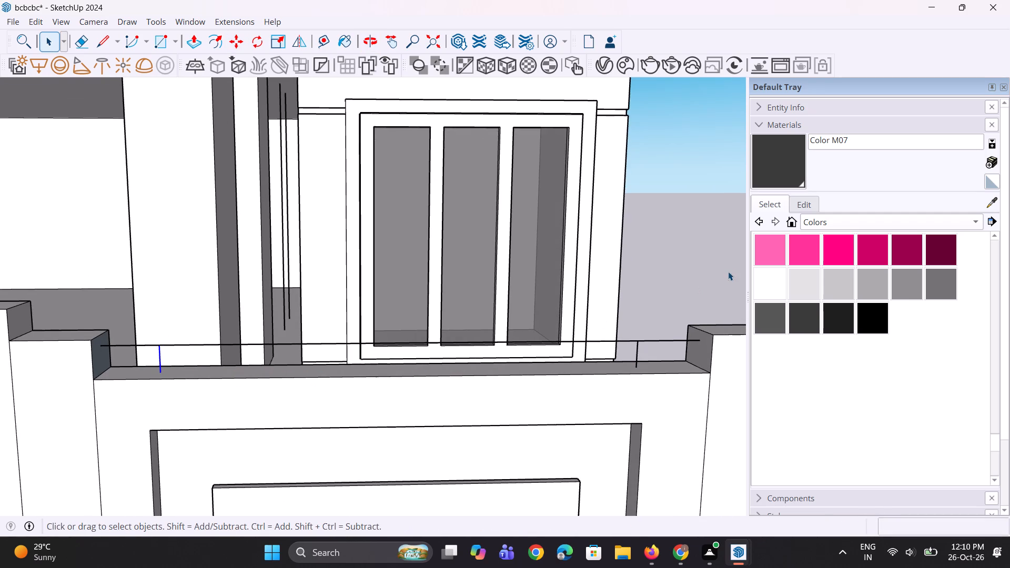
{"action": "left_click", "coordinate": [684, 261]}
Draw a circle of about 7/8" radius on the gate-side section's inner face, centred on the end of the rail line.
{"action": "middle_click_drag", "start_coordinate": [660, 309], "coordinate": [559, 328]}
{"action": "scroll", "coordinate": [99, 377], "scroll_direction": "up", "scroll_amount": 3}
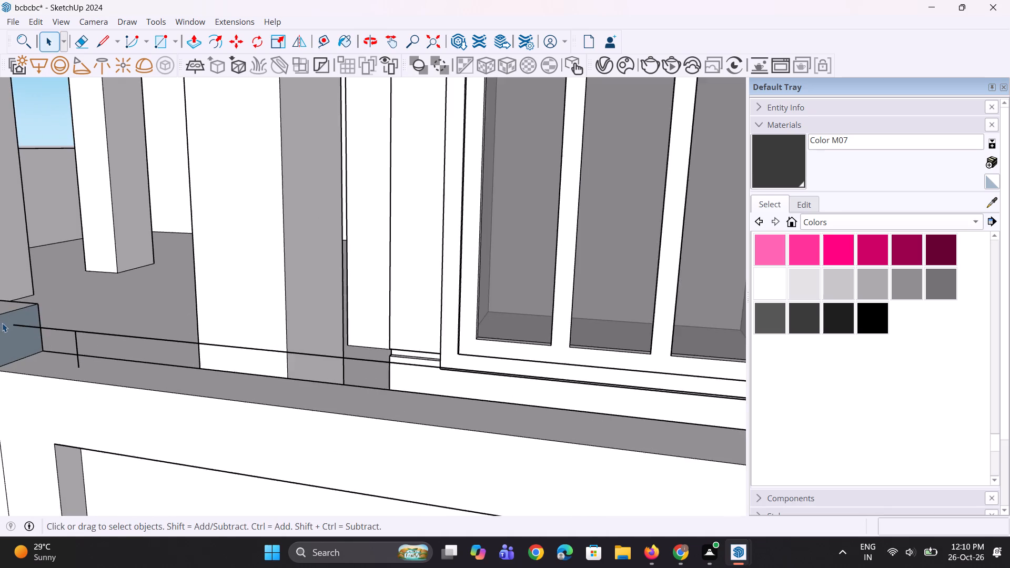
{"action": "scroll", "coordinate": [0, 320], "scroll_direction": "up", "scroll_amount": 6}
{"action": "key", "text": "c"}
{"action": "scroll", "coordinate": [0, 313], "scroll_direction": "up", "scroll_amount": 3}
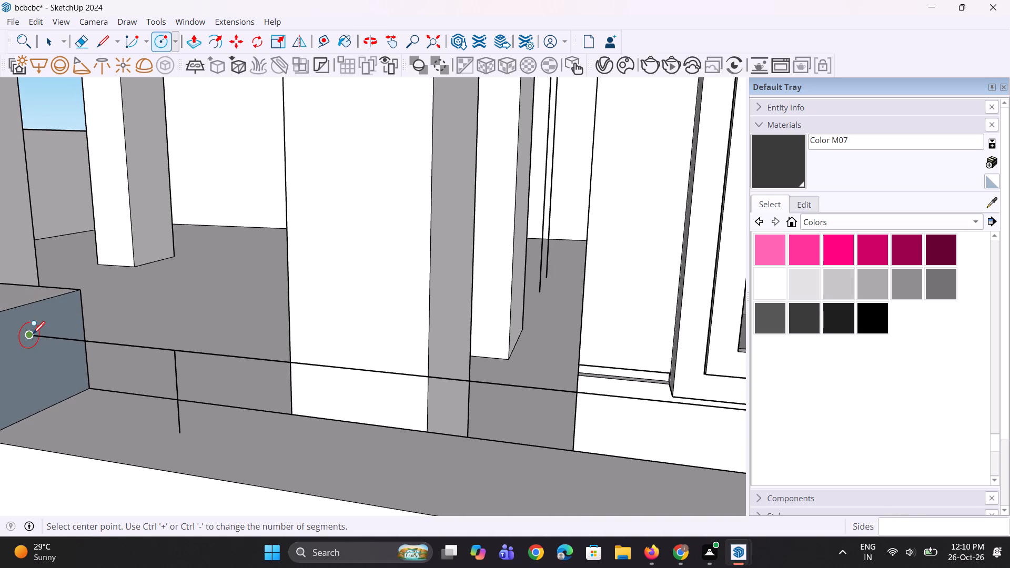
{"action": "left_click", "coordinate": [32, 333]}
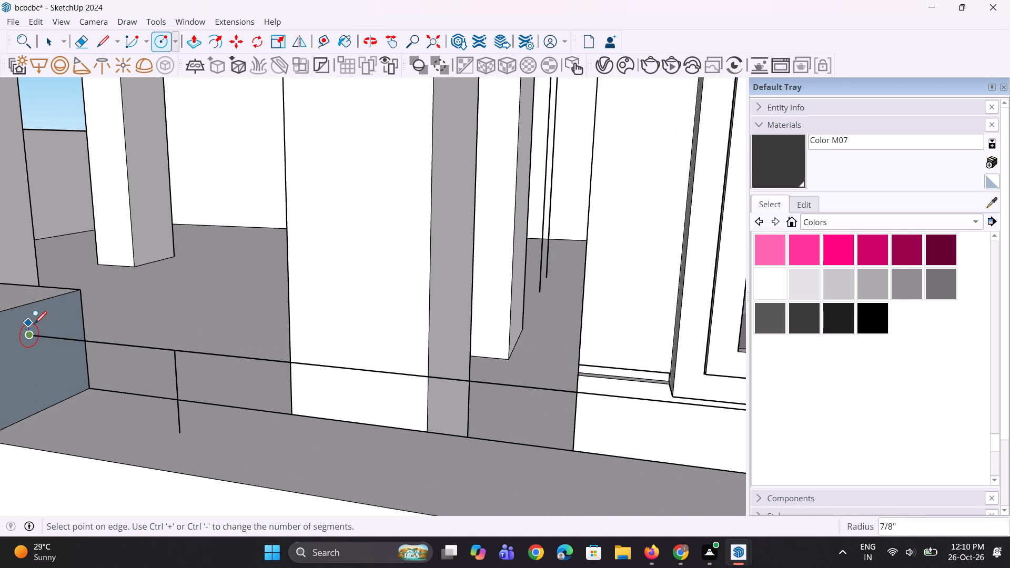
{"action": "left_click", "coordinate": [34, 323]}
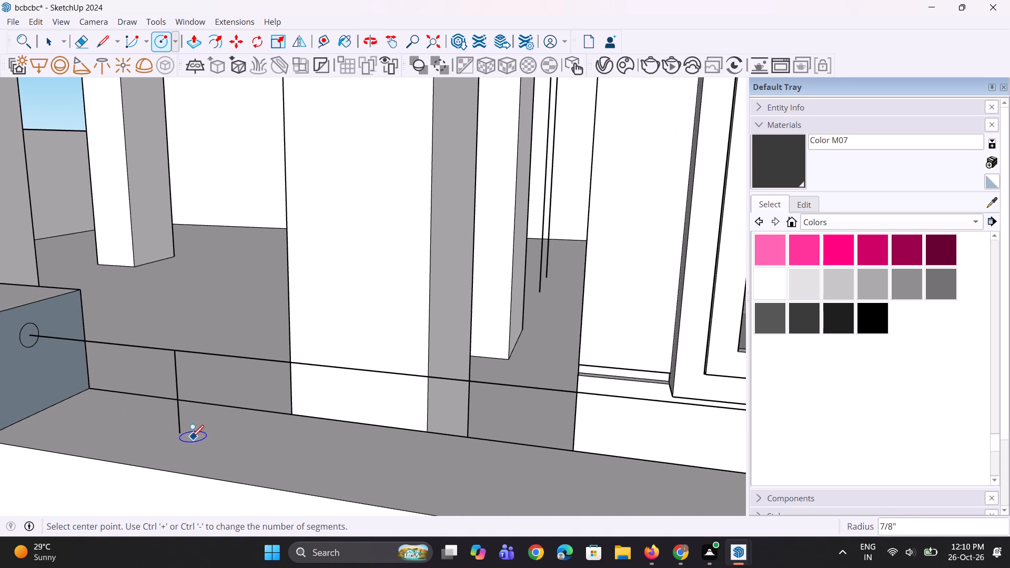
Draw a circle of about 1 1/8" radius on the wall's top face, centred on the foot of the gate-side vertical line.
{"action": "left_click", "coordinate": [178, 431]}
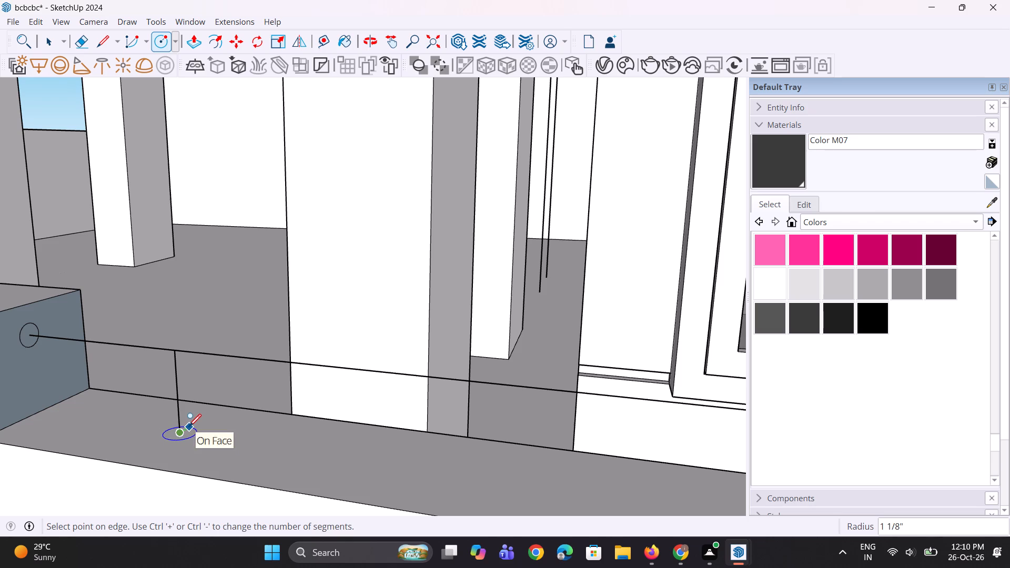
{"action": "left_click", "coordinate": [189, 425]}
{"action": "middle_click_drag", "start_coordinate": [161, 476], "coordinate": [234, 503]}
{"action": "scroll", "coordinate": [229, 459], "scroll_direction": "down", "scroll_amount": 5}
{"action": "middle_click_drag", "start_coordinate": [207, 491], "coordinate": [194, 497]}
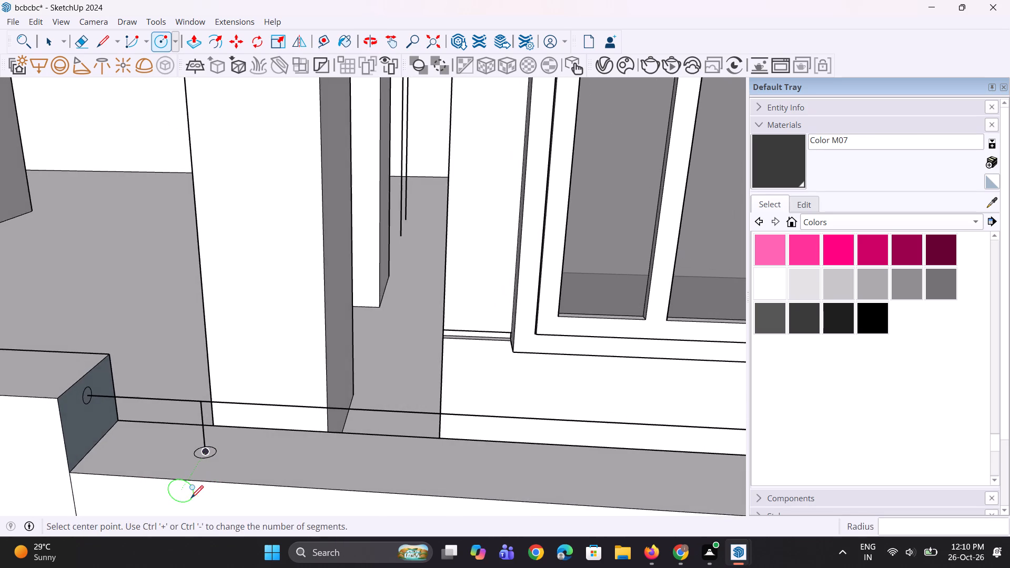
{"action": "key", "text": "space"}
{"action": "scroll", "coordinate": [200, 485], "scroll_direction": "up", "scroll_amount": 2}
{"action": "key", "text": "space"}
Copy the circle at the gate-side vertical line's foot about 8' 5 3/16" along the wall to the other vertical line's foot.
{"action": "scroll", "coordinate": [207, 457], "scroll_direction": "up", "scroll_amount": 2}
{"action": "left_click", "coordinate": [206, 448]}
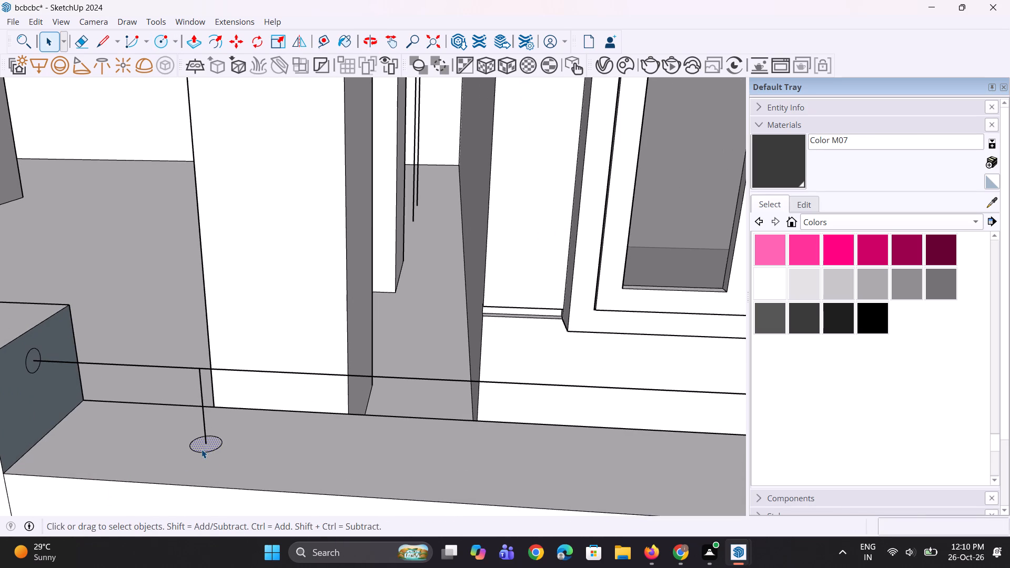
{"action": "key", "text": "m"}
{"action": "left_click", "coordinate": [201, 449]}
{"action": "scroll", "coordinate": [297, 465], "scroll_direction": "down", "scroll_amount": 7}
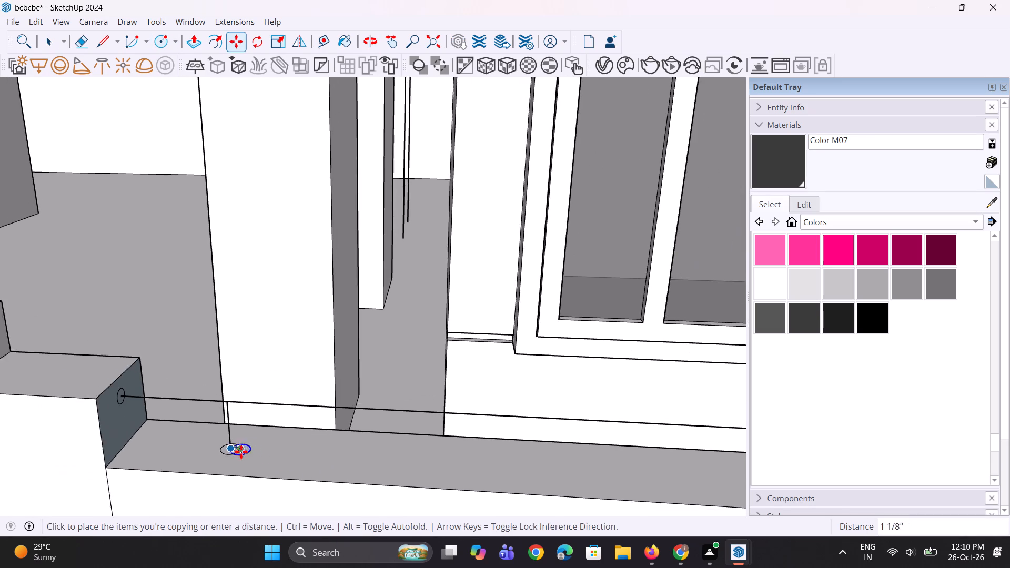
{"action": "scroll", "coordinate": [241, 452], "scroll_direction": "down", "scroll_amount": 7}
{"action": "scroll", "coordinate": [612, 468], "scroll_direction": "up", "scroll_amount": 3}
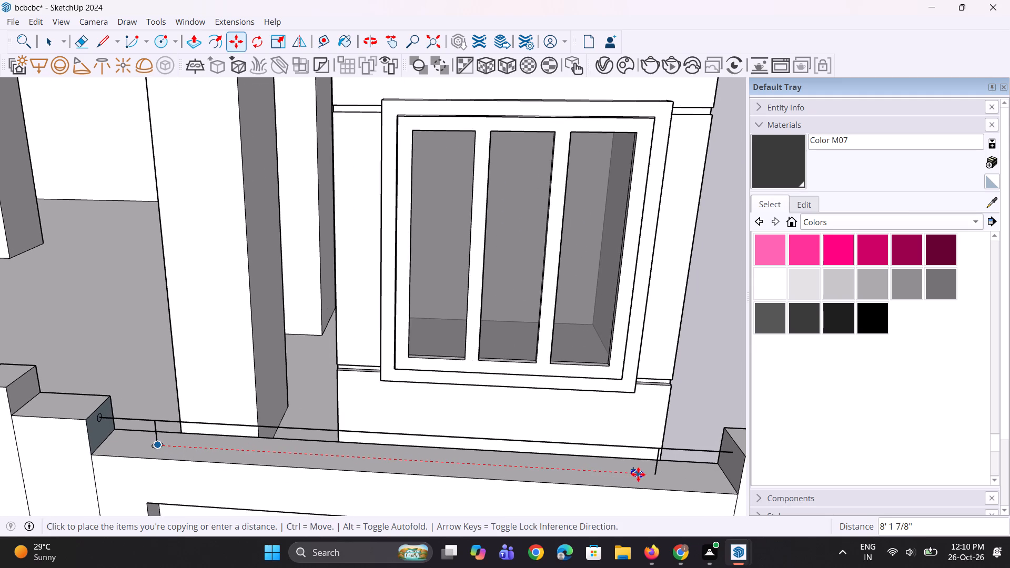
{"action": "scroll", "coordinate": [638, 474], "scroll_direction": "up", "scroll_amount": 9}
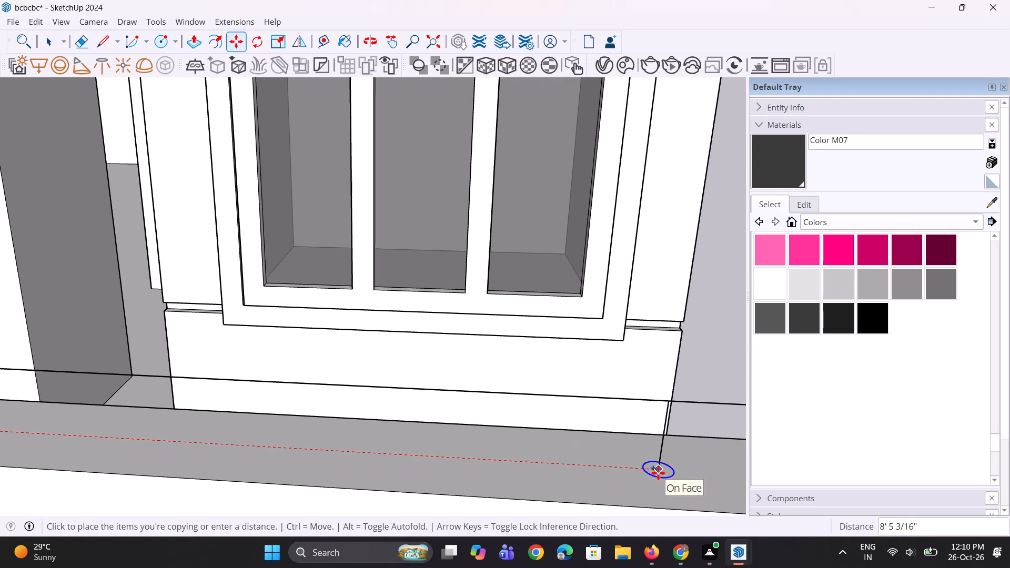
{"action": "left_click", "coordinate": [658, 473]}
{"action": "key", "text": "space"}
{"action": "key", "text": "space"}
Push/Pull the circle on the gate-side section's inner face about 10' 6 13/16" to form the round rail reaching the opposite end section.
{"action": "scroll", "coordinate": [593, 494], "scroll_direction": "down", "scroll_amount": 9}
{"action": "middle_click_drag", "start_coordinate": [678, 448], "coordinate": [567, 456]}
{"action": "scroll", "coordinate": [658, 423], "scroll_direction": "down", "scroll_amount": 6}
{"action": "scroll", "coordinate": [282, 371], "scroll_direction": "up", "scroll_amount": 8}
{"action": "middle_click_drag", "start_coordinate": [304, 391], "coordinate": [276, 391]}
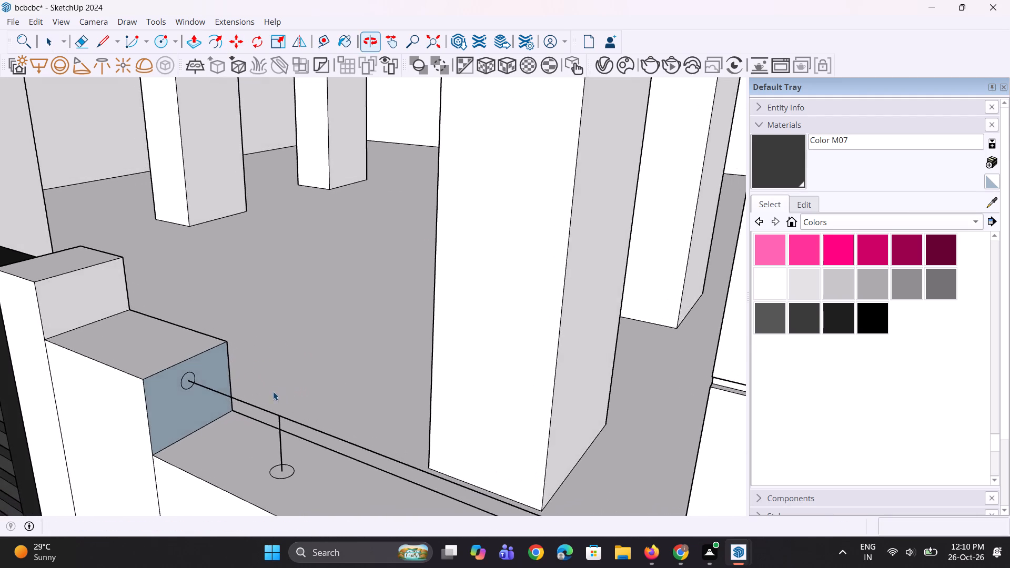
{"action": "key", "text": "p"}
{"action": "scroll", "coordinate": [262, 386], "scroll_direction": "up", "scroll_amount": 3}
{"action": "scroll", "coordinate": [138, 402], "scroll_direction": "up", "scroll_amount": 1}
{"action": "scroll", "coordinate": [198, 405], "scroll_direction": "down", "scroll_amount": 4}
{"action": "scroll", "coordinate": [146, 386], "scroll_direction": "up", "scroll_amount": 4}
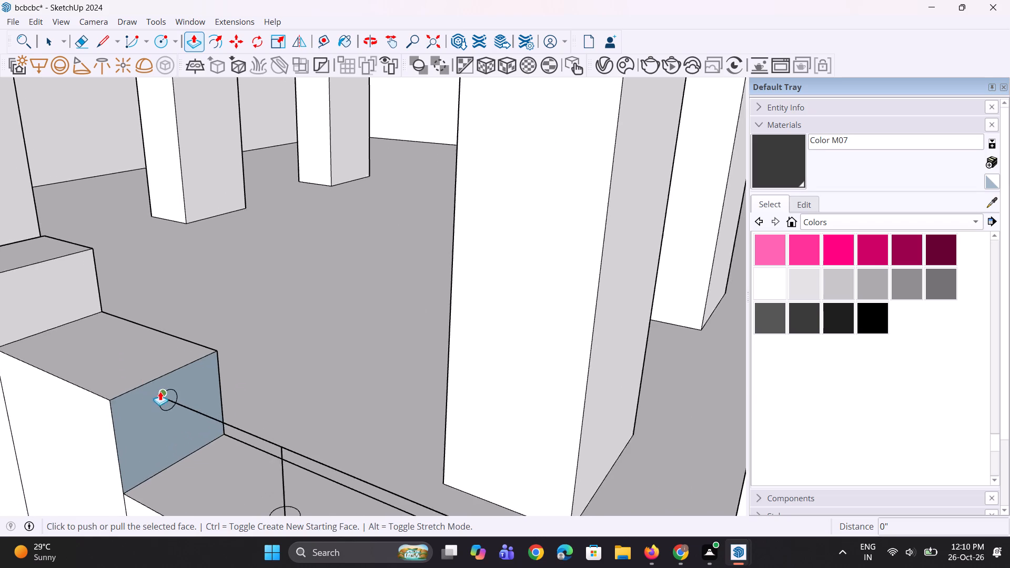
{"action": "scroll", "coordinate": [160, 391], "scroll_direction": "up", "scroll_amount": 4}
{"action": "key", "text": "space"}
{"action": "left_click", "coordinate": [164, 402]}
{"action": "key", "text": "p"}
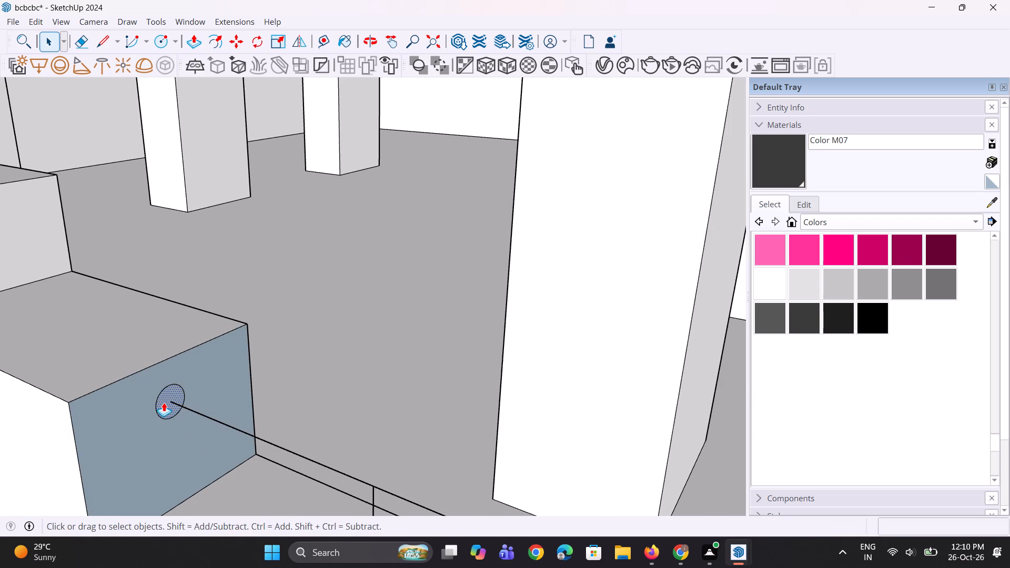
{"action": "left_click", "coordinate": [164, 402]}
{"action": "scroll", "coordinate": [259, 444], "scroll_direction": "down", "scroll_amount": 7}
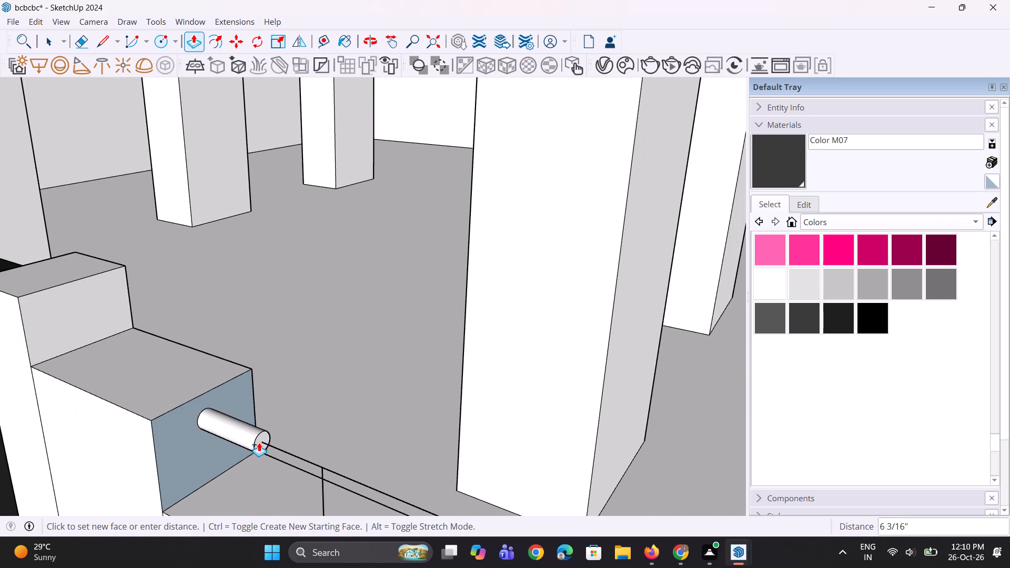
{"action": "scroll", "coordinate": [259, 442], "scroll_direction": "down", "scroll_amount": 20}
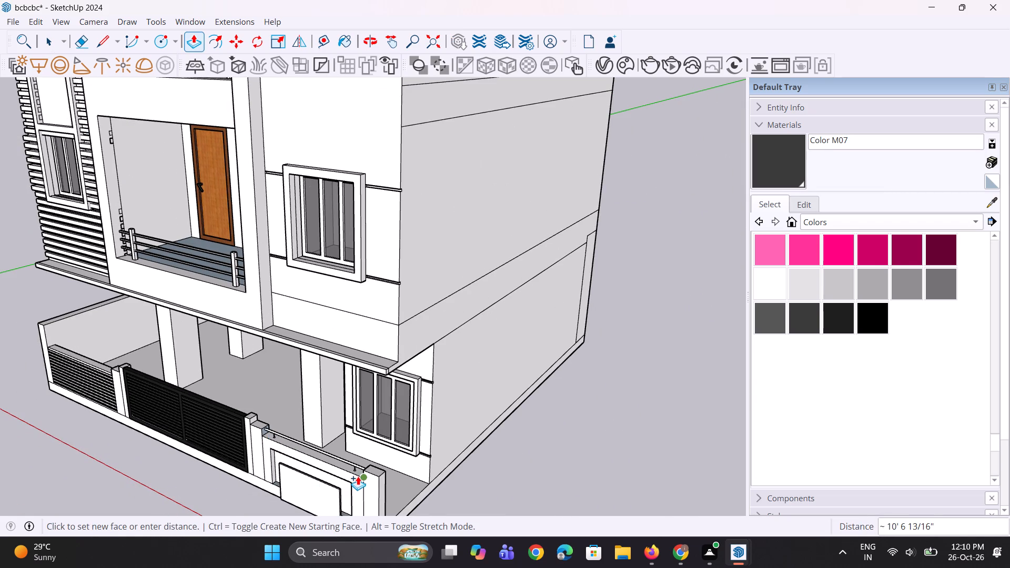
{"action": "left_click", "coordinate": [357, 474]}
Push/Pull the wall-top circle near the far end section up about 6 5/16" into the rail as a support.
{"action": "middle_click_drag", "start_coordinate": [374, 493], "coordinate": [474, 449]}
{"action": "scroll", "coordinate": [433, 437], "scroll_direction": "up", "scroll_amount": 10}
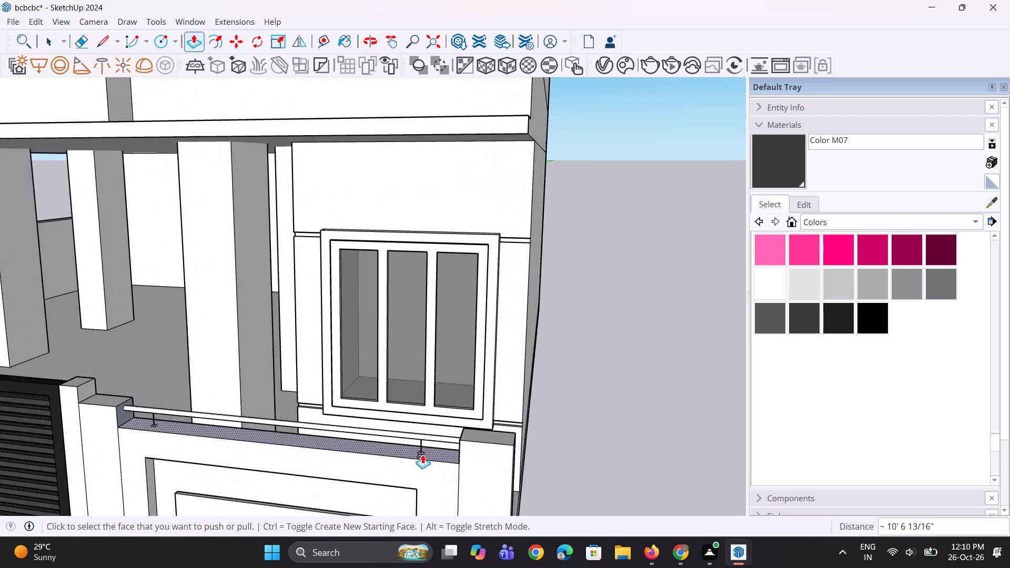
{"action": "scroll", "coordinate": [422, 454], "scroll_direction": "up", "scroll_amount": 14}
{"action": "middle_click_drag", "start_coordinate": [417, 464], "coordinate": [417, 500]}
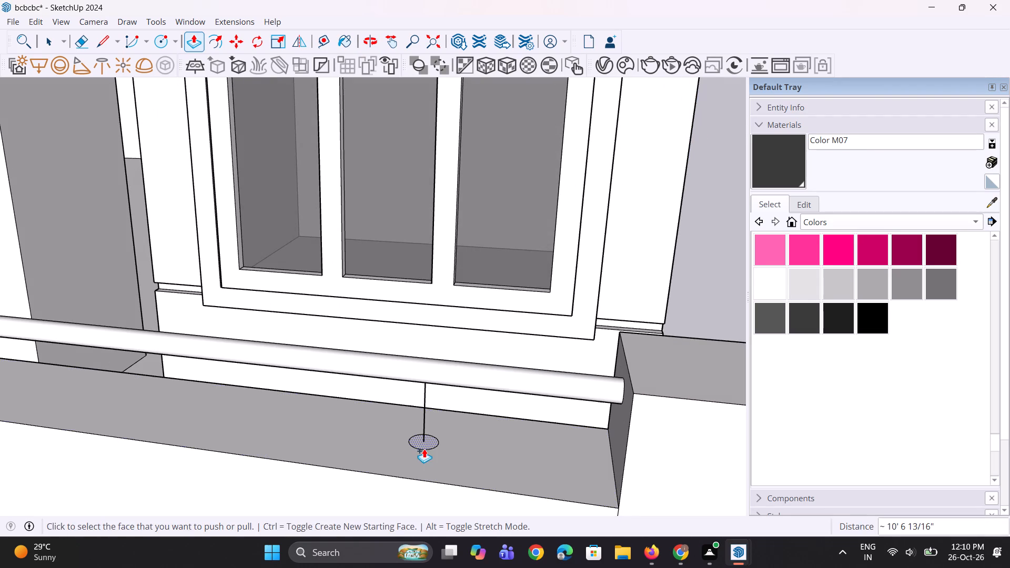
{"action": "left_click", "coordinate": [424, 445]}
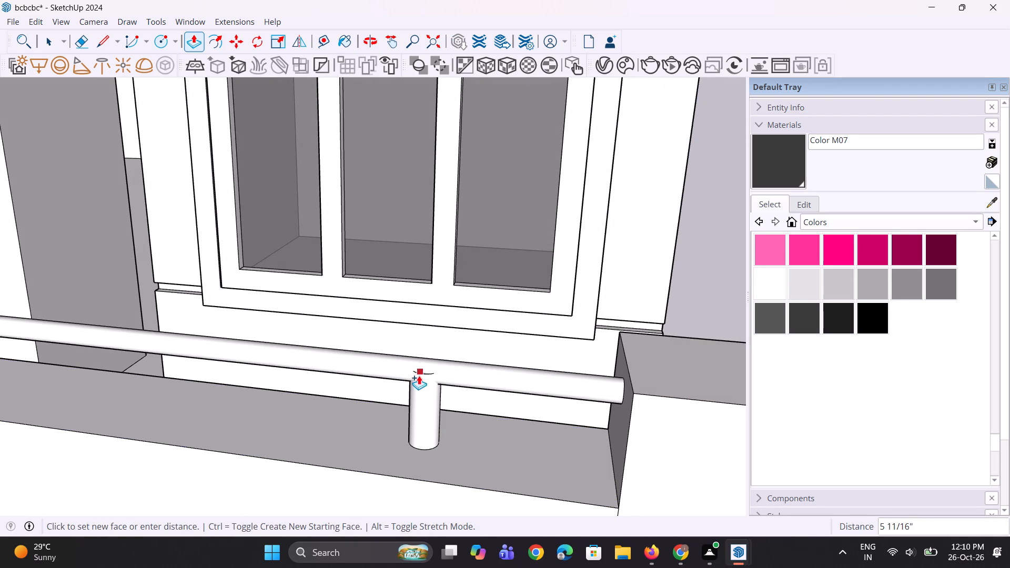
{"action": "left_click", "coordinate": [409, 369]}
Extrude the gate-side circle on the wall's top face by the same height to form the second rail support.
{"action": "scroll", "coordinate": [516, 453], "scroll_direction": "down", "scroll_amount": 5}
{"action": "scroll", "coordinate": [456, 443], "scroll_direction": "down", "scroll_amount": 4}
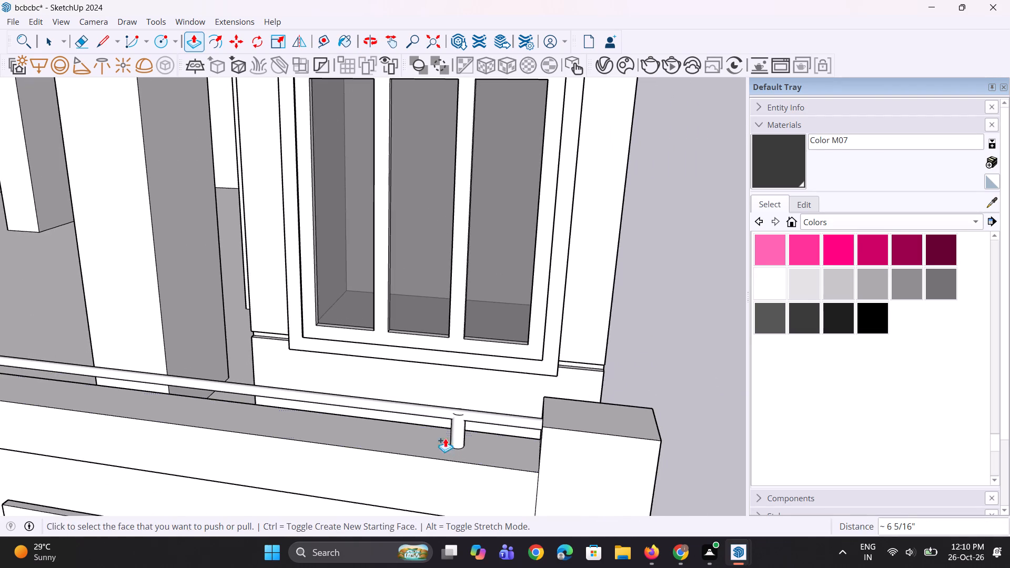
{"action": "scroll", "coordinate": [83, 408], "scroll_direction": "up", "scroll_amount": 3}
{"action": "scroll", "coordinate": [401, 469], "scroll_direction": "down", "scroll_amount": 6}
{"action": "scroll", "coordinate": [47, 345], "scroll_direction": "up", "scroll_amount": 3}
{"action": "scroll", "coordinate": [158, 486], "scroll_direction": "up", "scroll_amount": 4}
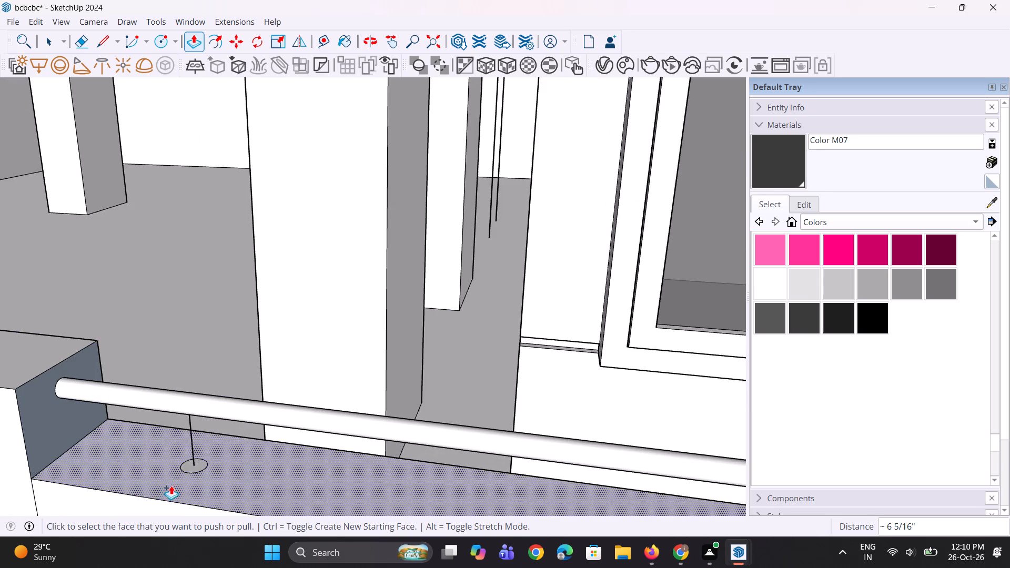
{"action": "scroll", "coordinate": [195, 460], "scroll_direction": "up", "scroll_amount": 3}
{"action": "double_click", "coordinate": [193, 468]}
Examine the round rail and its two supports from the front of the building.
{"action": "middle_click_drag", "start_coordinate": [193, 459], "coordinate": [294, 418]}
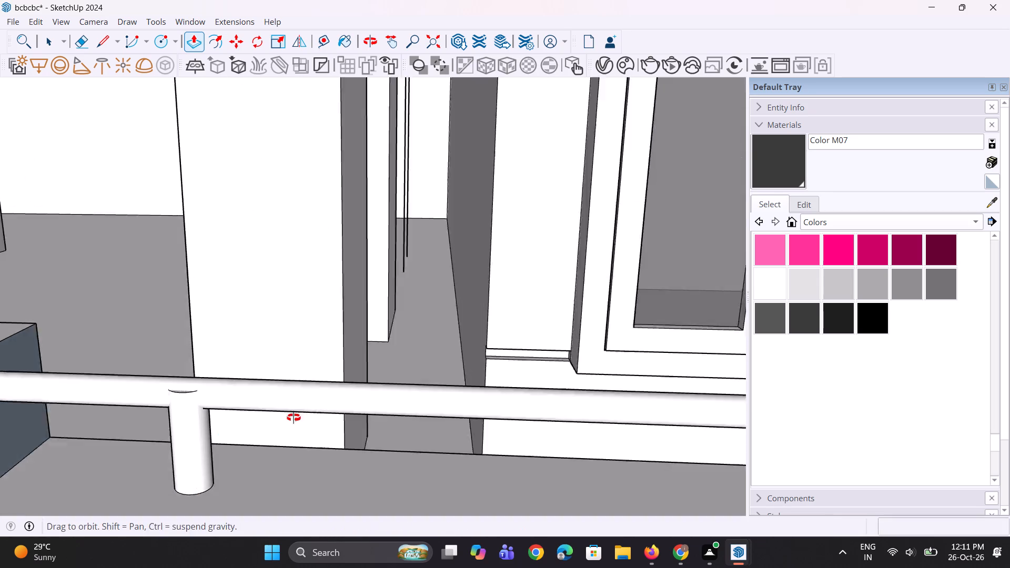
{"action": "middle_click_drag", "start_coordinate": [294, 418], "coordinate": [317, 403]}
{"action": "scroll", "coordinate": [229, 404], "scroll_direction": "down", "scroll_amount": 11}
{"action": "middle_click_drag", "start_coordinate": [300, 422], "coordinate": [322, 371]}
{"action": "scroll", "coordinate": [261, 443], "scroll_direction": "down", "scroll_amount": 6}
{"action": "middle_click_drag", "start_coordinate": [440, 428], "coordinate": [440, 427]}
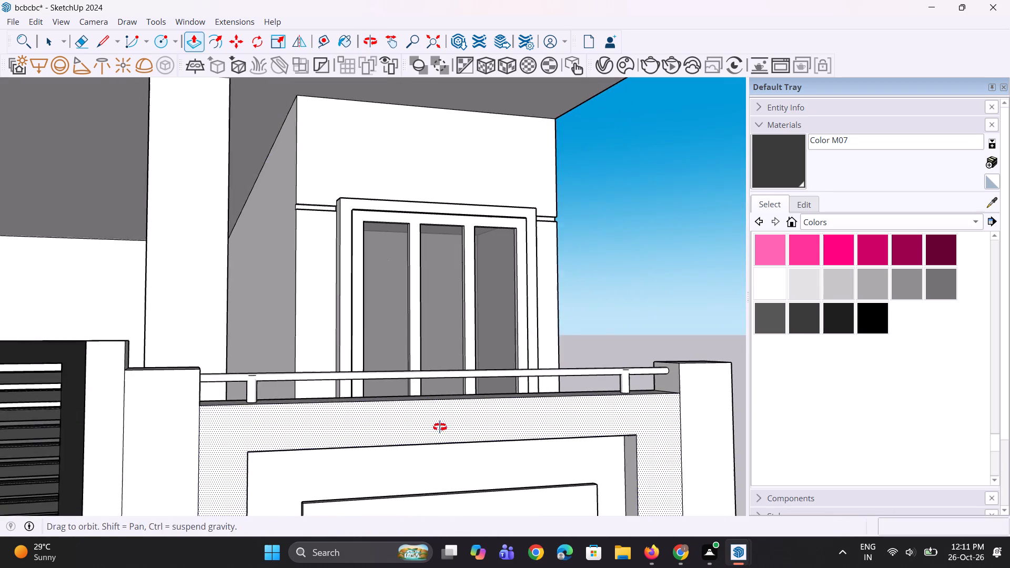
{"action": "middle_click_drag", "start_coordinate": [440, 427], "coordinate": [411, 427]}
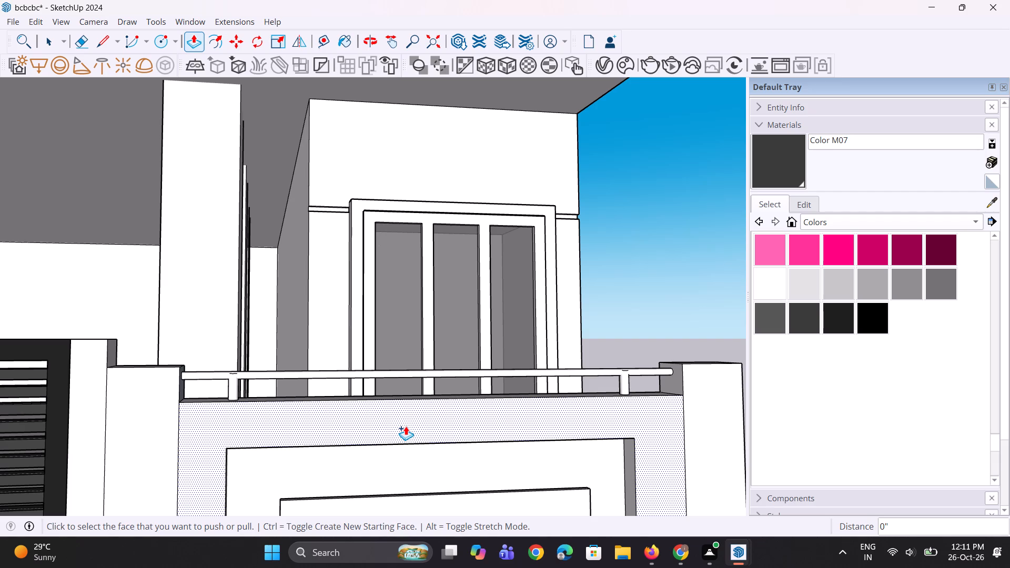
{"action": "scroll", "coordinate": [499, 452], "scroll_direction": "down", "scroll_amount": 19}
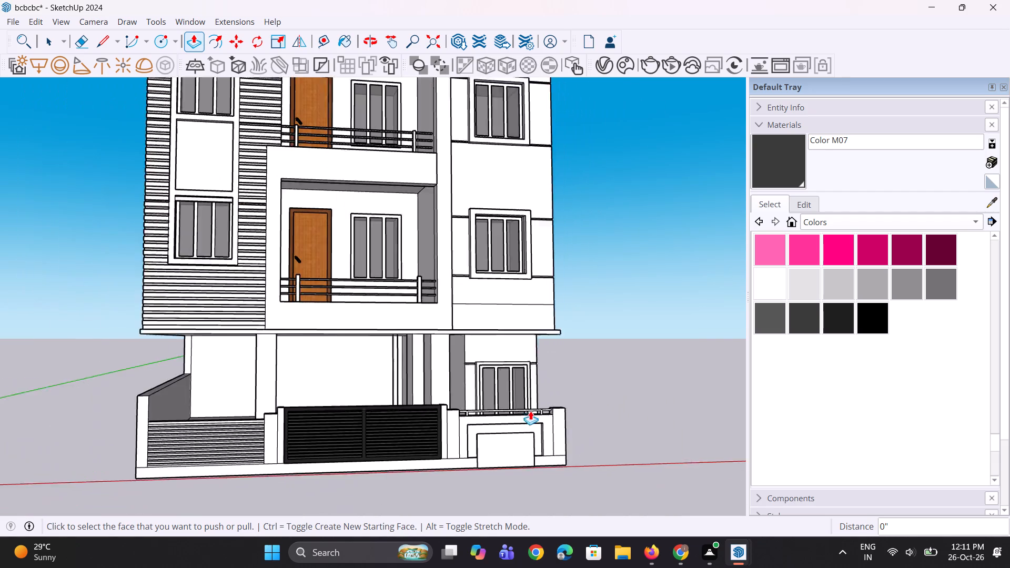
Push the side face of the raised block beside the slatted wall 1' 4" to the gate pillar, levelling it with the wall.
{"action": "middle_click_drag", "start_coordinate": [239, 419], "coordinate": [239, 454]}
{"action": "scroll", "coordinate": [213, 422], "scroll_direction": "up", "scroll_amount": 3}
{"action": "scroll", "coordinate": [334, 436], "scroll_direction": "up", "scroll_amount": 5}
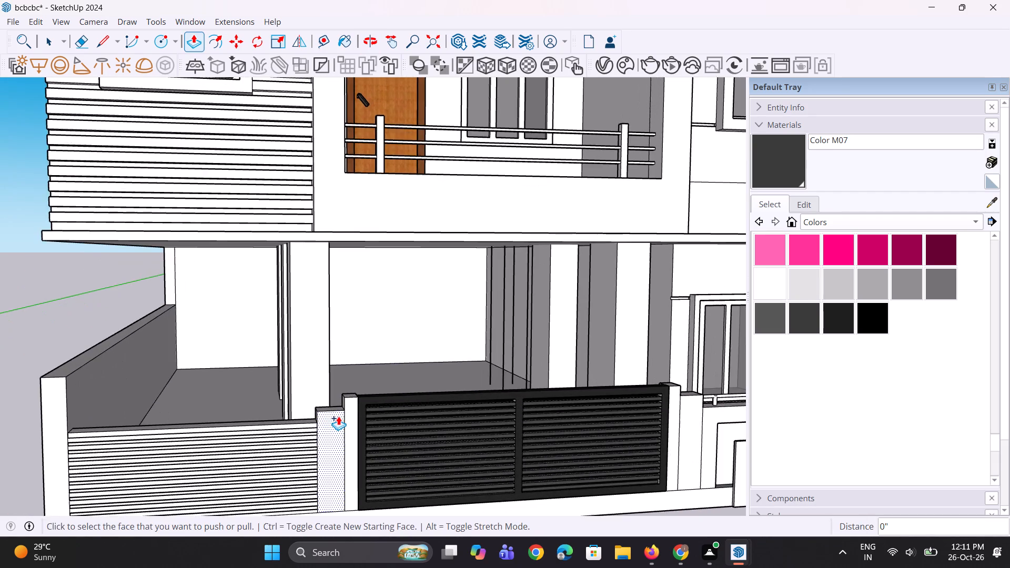
{"action": "scroll", "coordinate": [338, 416], "scroll_direction": "up", "scroll_amount": 4}
{"action": "middle_click_drag", "start_coordinate": [338, 416], "coordinate": [348, 420]}
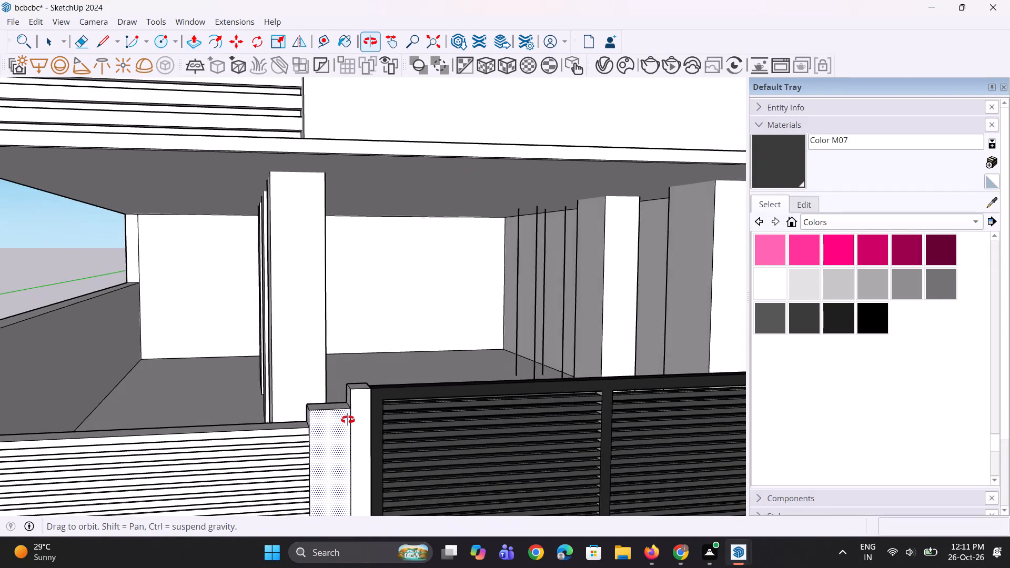
{"action": "middle_click_drag", "start_coordinate": [348, 420], "coordinate": [383, 425]}
{"action": "scroll", "coordinate": [335, 426], "scroll_direction": "up", "scroll_amount": 3}
{"action": "left_click", "coordinate": [334, 426]}
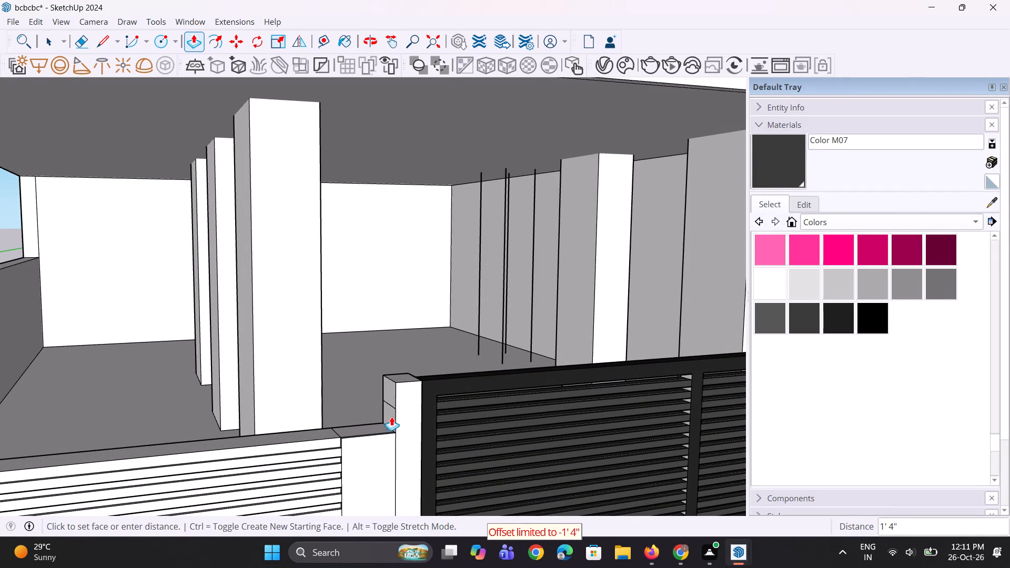
{"action": "left_click", "coordinate": [395, 418]}
Erase the dividing line on the top face between the slatted wall and the short section beside the gate pillar.
{"action": "scroll", "coordinate": [342, 433], "scroll_direction": "up", "scroll_amount": 4}
{"action": "middle_click_drag", "start_coordinate": [336, 431], "coordinate": [334, 454]}
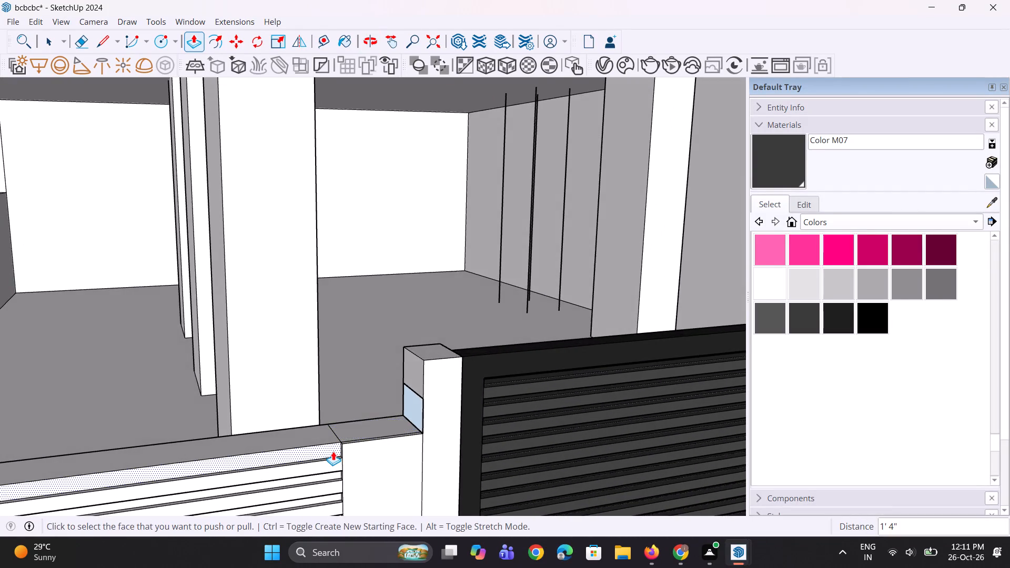
{"action": "scroll", "coordinate": [333, 451], "scroll_direction": "up", "scroll_amount": 8}
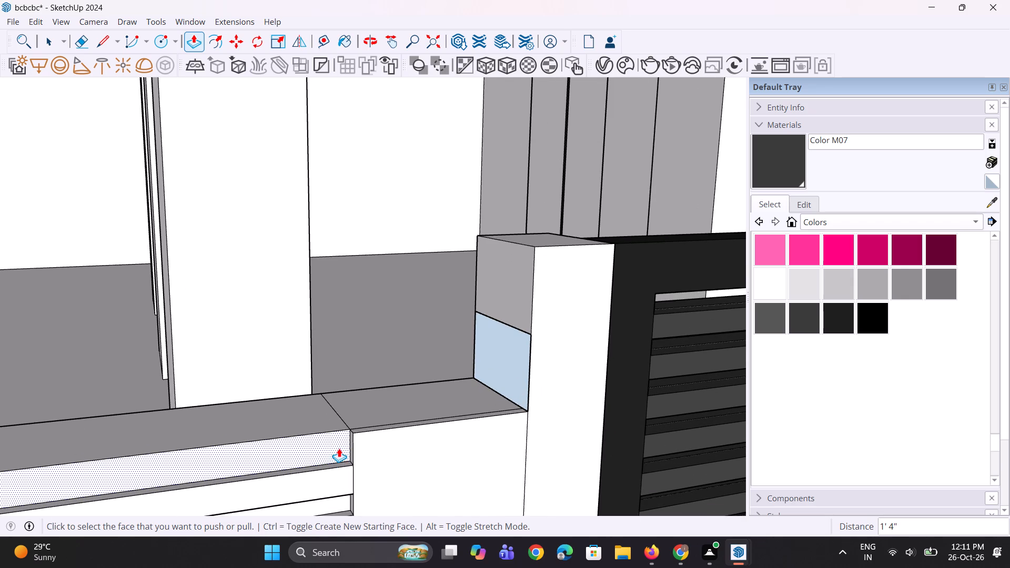
{"action": "key", "text": "e"}
{"action": "left_click_drag", "start_coordinate": [346, 422], "coordinate": [340, 423]}
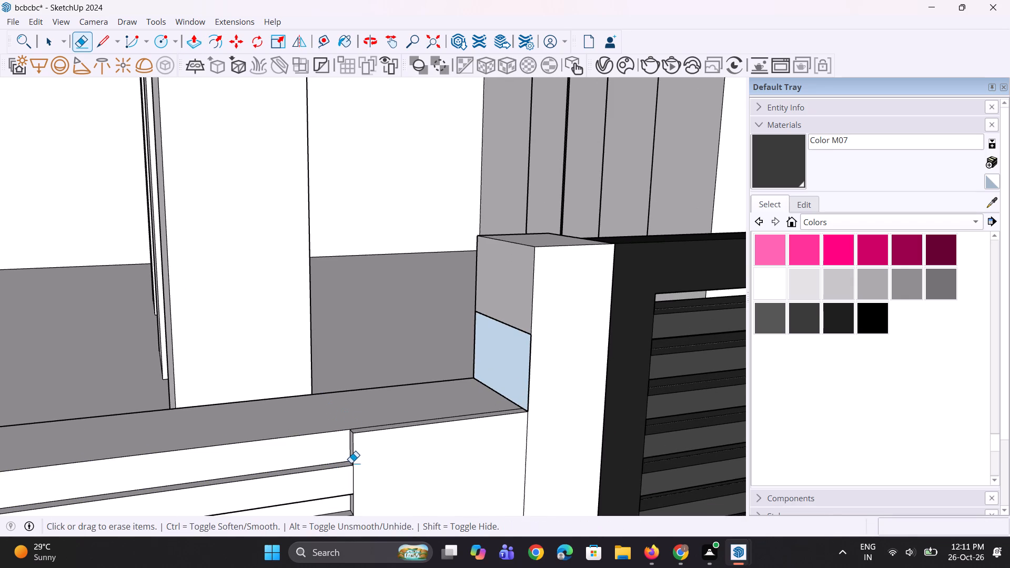
Push the front face of the short section beside the gate pillar back 7/8", flush with the wall face behind the slats.
{"action": "scroll", "coordinate": [370, 468], "scroll_direction": "down", "scroll_amount": 1}
{"action": "key", "text": "p"}
{"action": "left_click", "coordinate": [419, 471]}
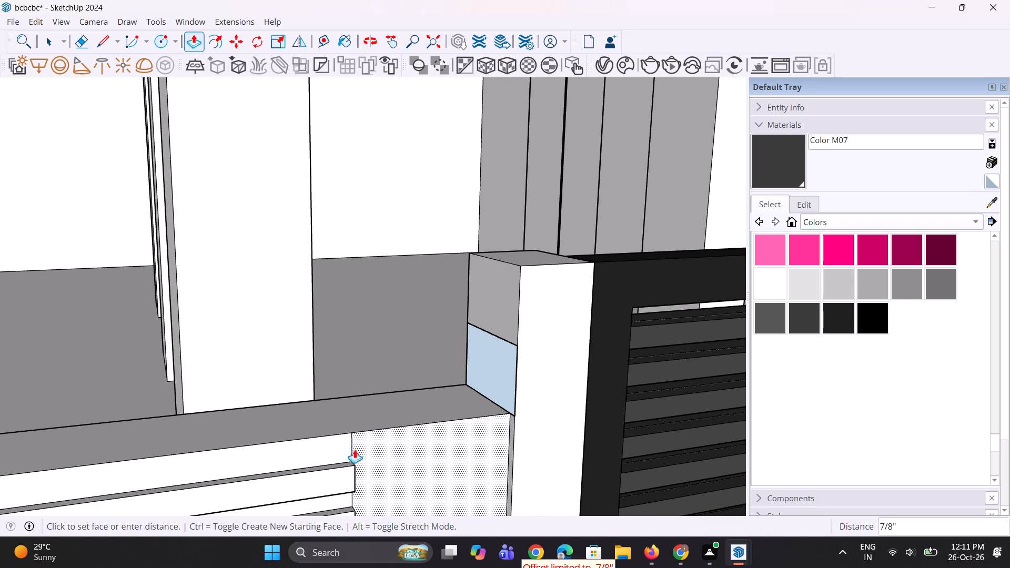
{"action": "left_click", "coordinate": [330, 447]}
Erase the vertical seam segments above and between the upper slats, where the slatted wall meets the short section.
{"action": "middle_click_drag", "start_coordinate": [416, 474], "coordinate": [44, 385]}
{"action": "scroll", "coordinate": [227, 430], "scroll_direction": "up", "scroll_amount": 1}
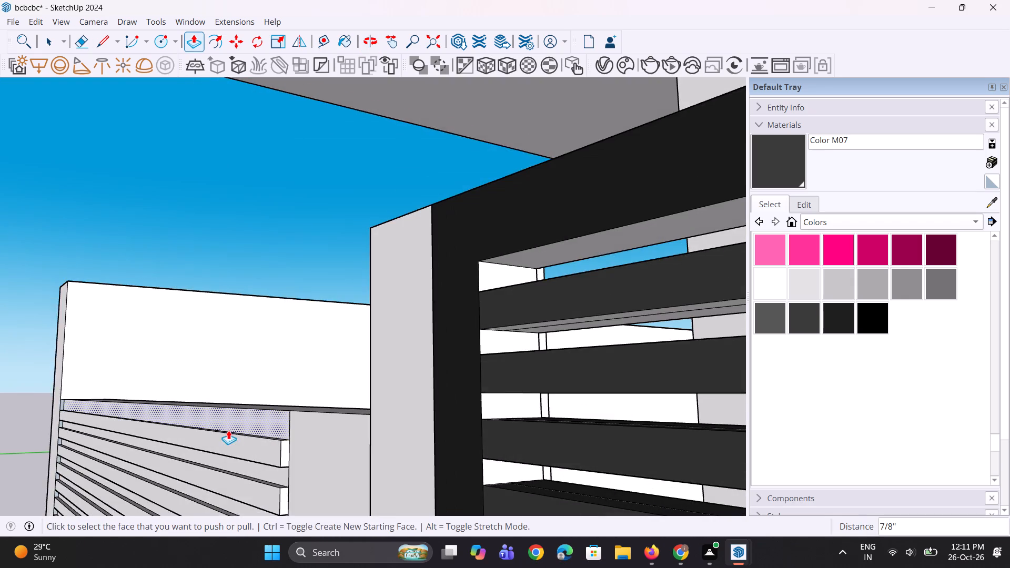
{"action": "scroll", "coordinate": [228, 430], "scroll_direction": "up", "scroll_amount": 1}
{"action": "key", "text": "e"}
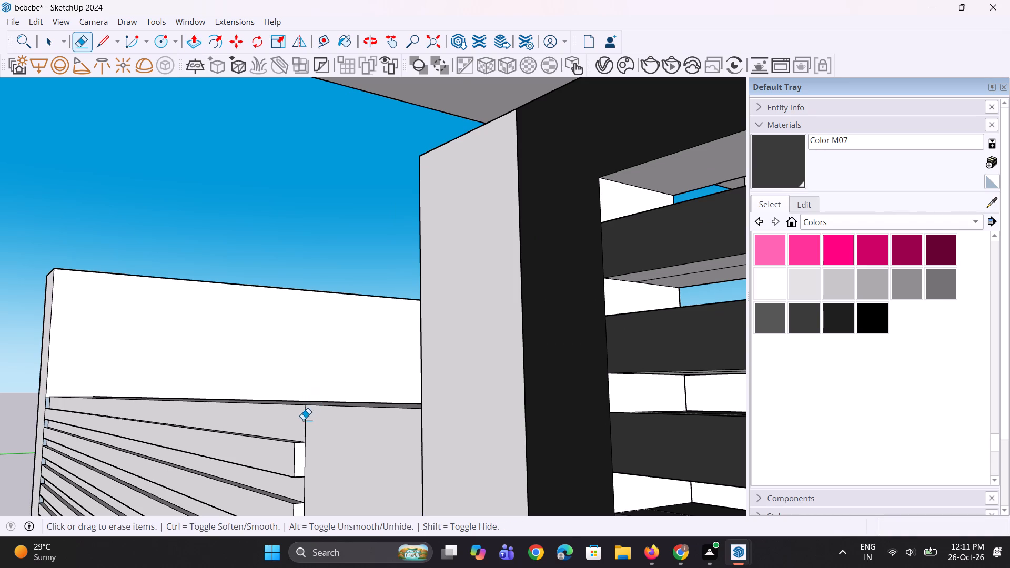
{"action": "left_click_drag", "start_coordinate": [303, 420], "coordinate": [321, 421]}
{"action": "scroll", "coordinate": [283, 269], "scroll_direction": "down", "scroll_amount": 6}
{"action": "middle_click_drag", "start_coordinate": [267, 427], "coordinate": [360, 459]}
{"action": "scroll", "coordinate": [307, 315], "scroll_direction": "up", "scroll_amount": 6}
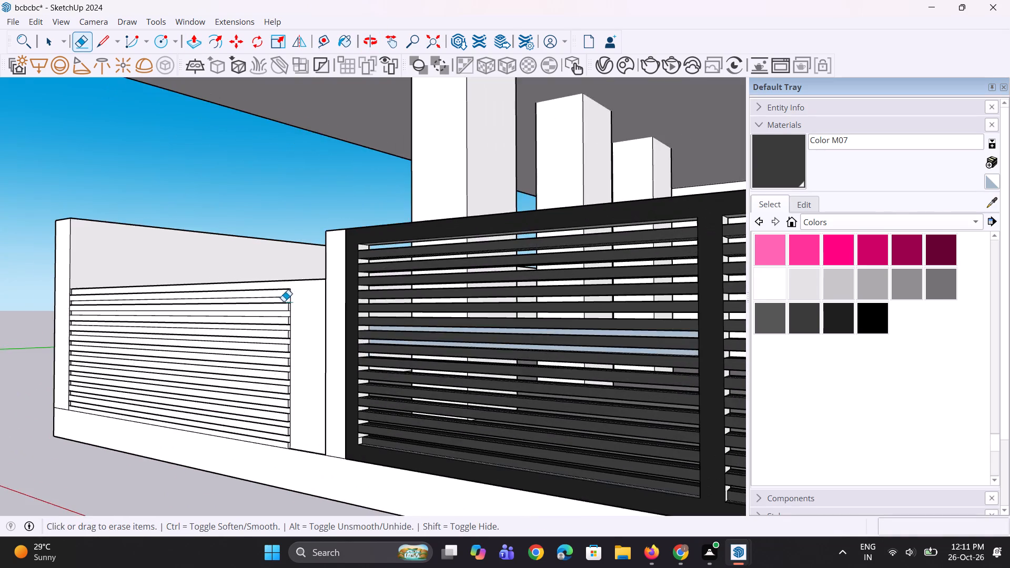
{"action": "scroll", "coordinate": [284, 301], "scroll_direction": "up", "scroll_amount": 12}
{"action": "left_click_drag", "start_coordinate": [305, 295], "coordinate": [323, 303]}
{"action": "scroll", "coordinate": [310, 352], "scroll_direction": "up", "scroll_amount": 4}
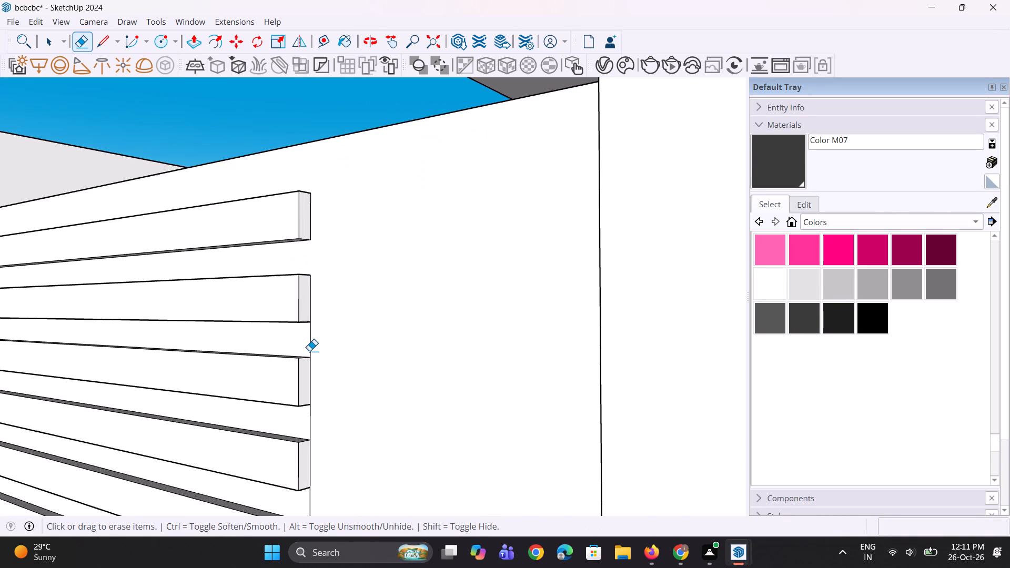
{"action": "left_click_drag", "start_coordinate": [307, 344], "coordinate": [319, 348]}
{"action": "left_click_drag", "start_coordinate": [300, 422], "coordinate": [340, 429]}
Erase the vertical seam segments between the middle slats, where the slatted wall meets the short section beside the gate pillar.
{"action": "scroll", "coordinate": [339, 276], "scroll_direction": "down", "scroll_amount": 4}
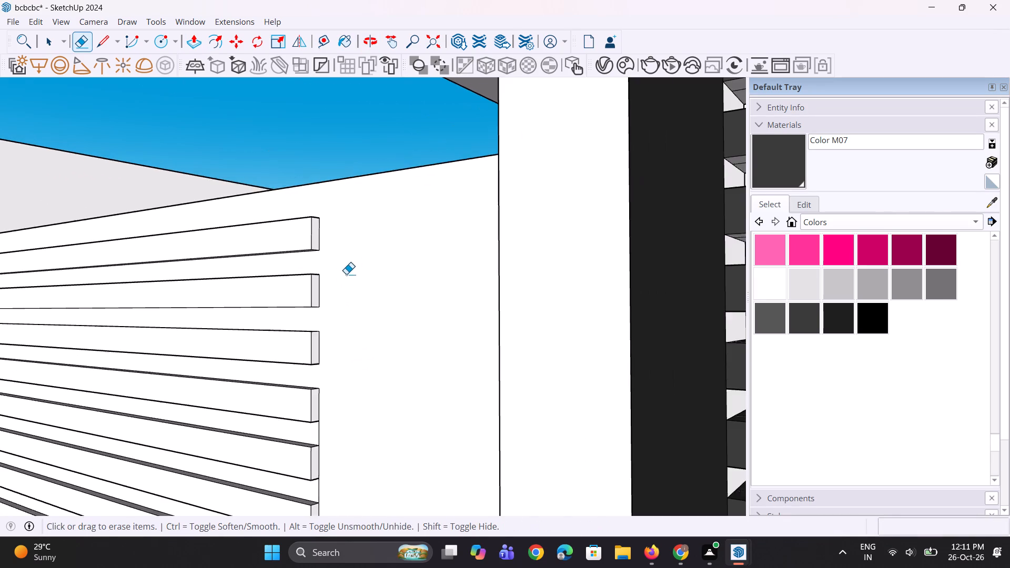
{"action": "scroll", "coordinate": [335, 263], "scroll_direction": "down", "scroll_amount": 5}
{"action": "scroll", "coordinate": [247, 567], "scroll_direction": "up", "scroll_amount": 4}
{"action": "scroll", "coordinate": [312, 404], "scroll_direction": "up", "scroll_amount": 9}
{"action": "left_click_drag", "start_coordinate": [330, 328], "coordinate": [351, 336]}
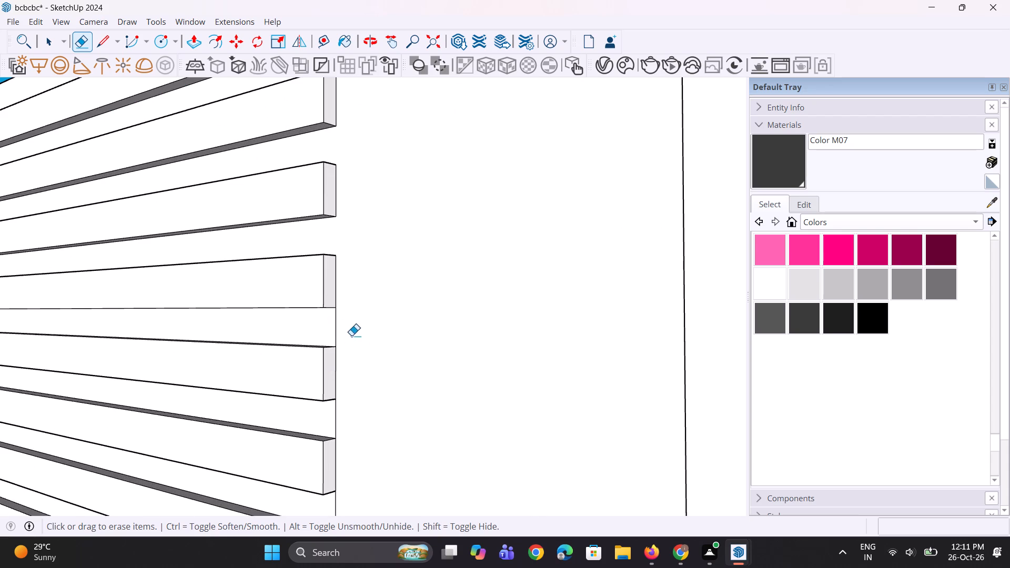
{"action": "left_click_drag", "start_coordinate": [351, 336], "coordinate": [356, 337]}
{"action": "scroll", "coordinate": [339, 281], "scroll_direction": "down", "scroll_amount": 10}
{"action": "middle_click_drag", "start_coordinate": [336, 404], "coordinate": [397, 400]}
{"action": "scroll", "coordinate": [331, 336], "scroll_direction": "up", "scroll_amount": 6}
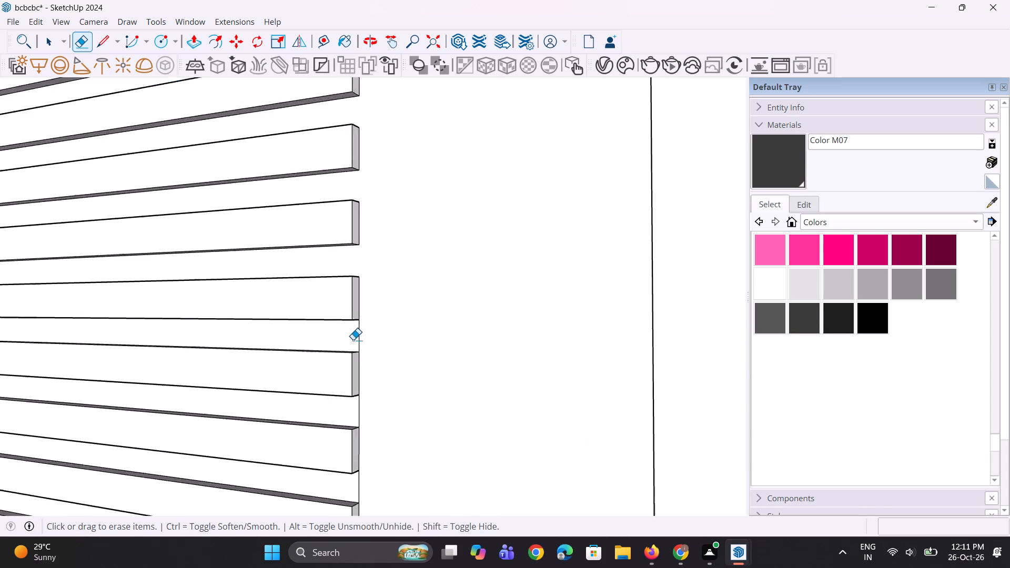
{"action": "scroll", "coordinate": [353, 340], "scroll_direction": "up", "scroll_amount": 4}
{"action": "left_click_drag", "start_coordinate": [353, 336], "coordinate": [448, 367]}
{"action": "left_click_drag", "start_coordinate": [359, 431], "coordinate": [397, 407]}
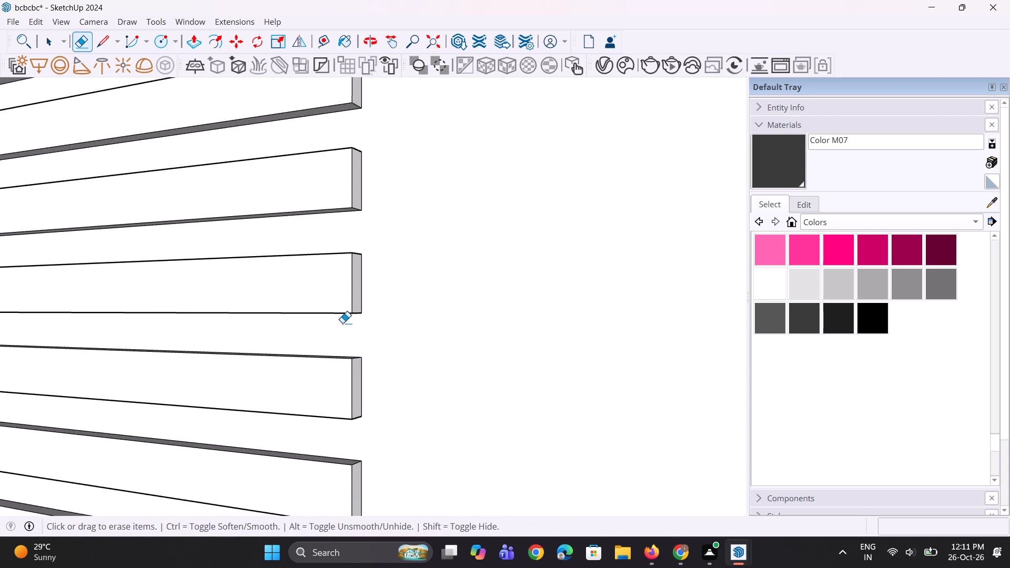
Erase the remaining vertical seam segments between the lower slats, down to the base of the wall.
{"action": "scroll", "coordinate": [342, 323], "scroll_direction": "down", "scroll_amount": 10}
{"action": "scroll", "coordinate": [366, 431], "scroll_direction": "up", "scroll_amount": 9}
{"action": "left_click_drag", "start_coordinate": [329, 362], "coordinate": [348, 368]}
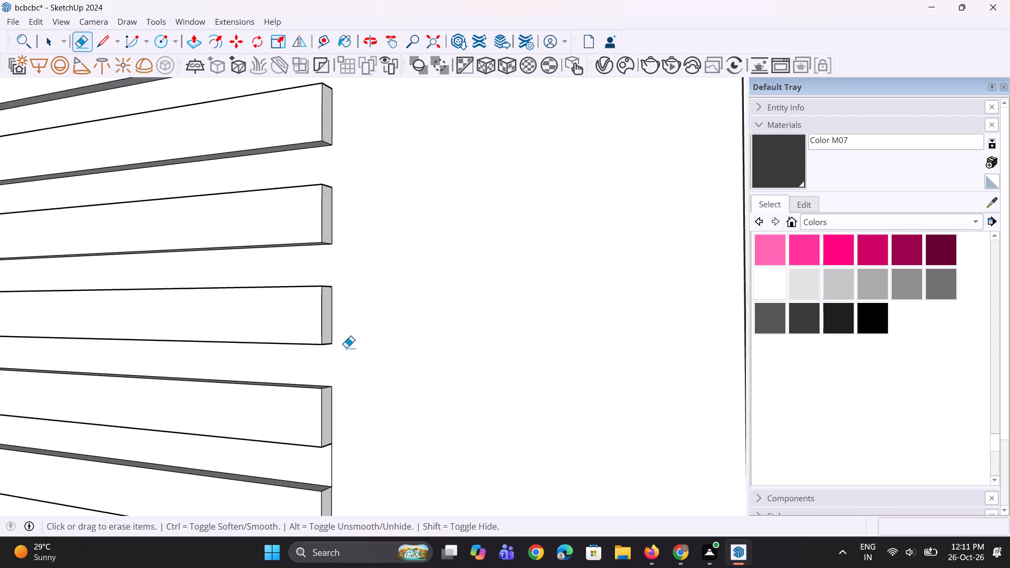
{"action": "scroll", "coordinate": [334, 315], "scroll_direction": "down", "scroll_amount": 5}
{"action": "scroll", "coordinate": [343, 437], "scroll_direction": "up", "scroll_amount": 9}
{"action": "left_click_drag", "start_coordinate": [308, 388], "coordinate": [391, 407]}
{"action": "scroll", "coordinate": [375, 350], "scroll_direction": "down", "scroll_amount": 5}
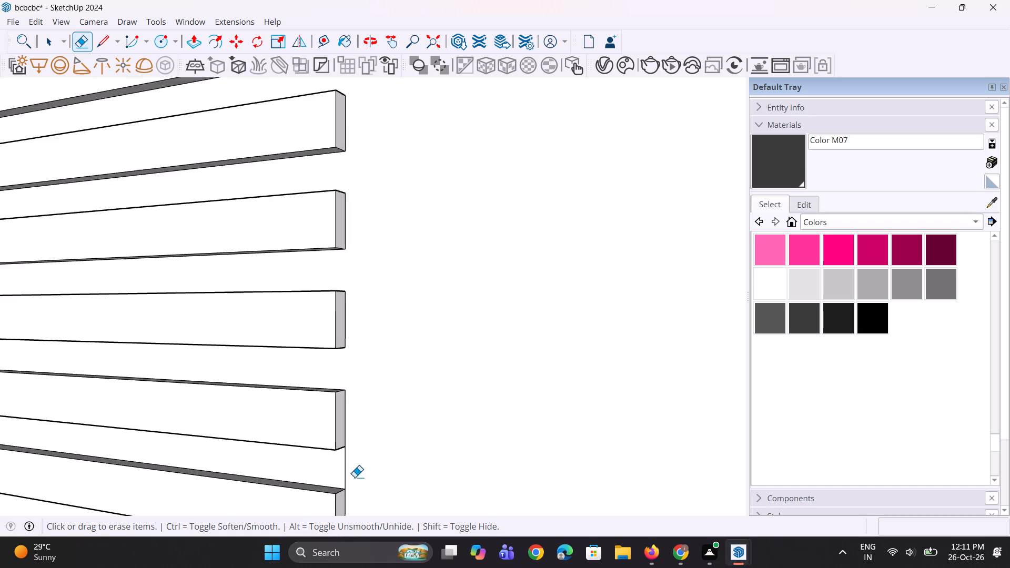
{"action": "scroll", "coordinate": [355, 478], "scroll_direction": "up", "scroll_amount": 4}
{"action": "left_click_drag", "start_coordinate": [331, 470], "coordinate": [350, 465]}
{"action": "scroll", "coordinate": [307, 351], "scroll_direction": "down", "scroll_amount": 9}
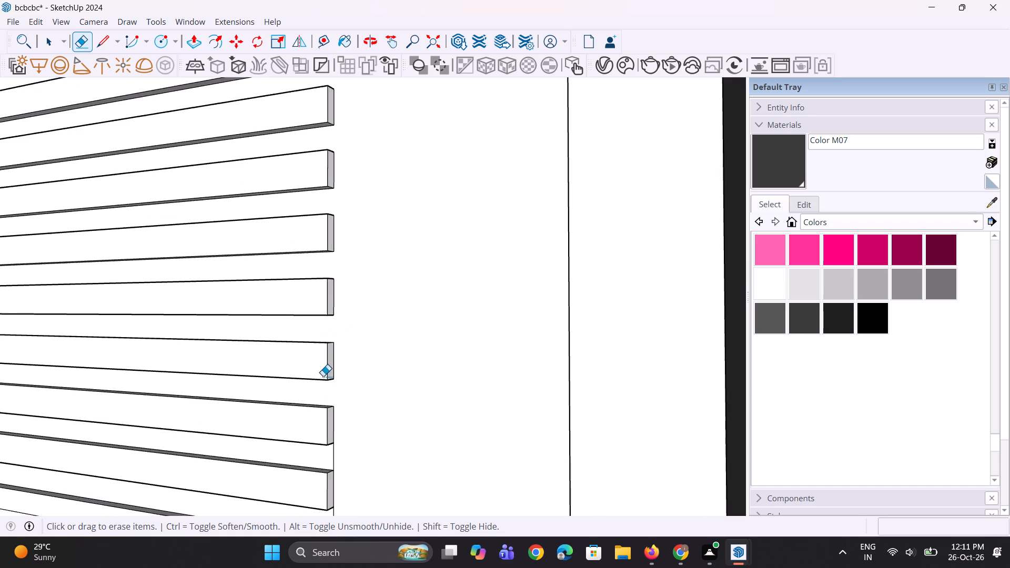
{"action": "scroll", "coordinate": [324, 390], "scroll_direction": "up", "scroll_amount": 6}
{"action": "left_click_drag", "start_coordinate": [335, 471], "coordinate": [352, 474]}
{"action": "scroll", "coordinate": [332, 362], "scroll_direction": "down", "scroll_amount": 12}
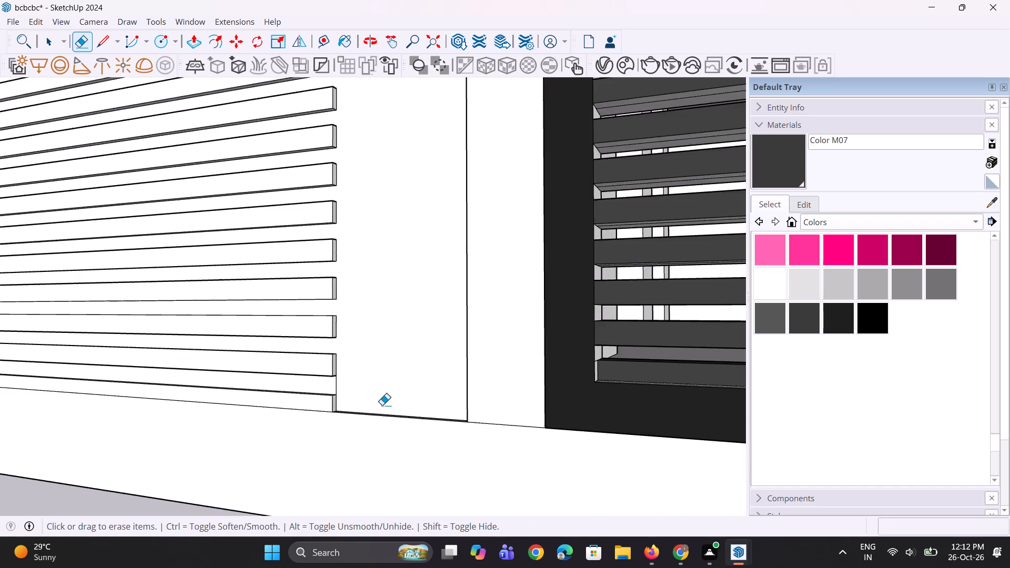
{"action": "scroll", "coordinate": [379, 408], "scroll_direction": "up", "scroll_amount": 9}
{"action": "left_click_drag", "start_coordinate": [290, 365], "coordinate": [314, 390]}
Push/Pull the end face of the lowest slat 1' 4" so it reaches the gate pillar.
{"action": "middle_click_drag", "start_coordinate": [330, 476], "coordinate": [327, 506]}
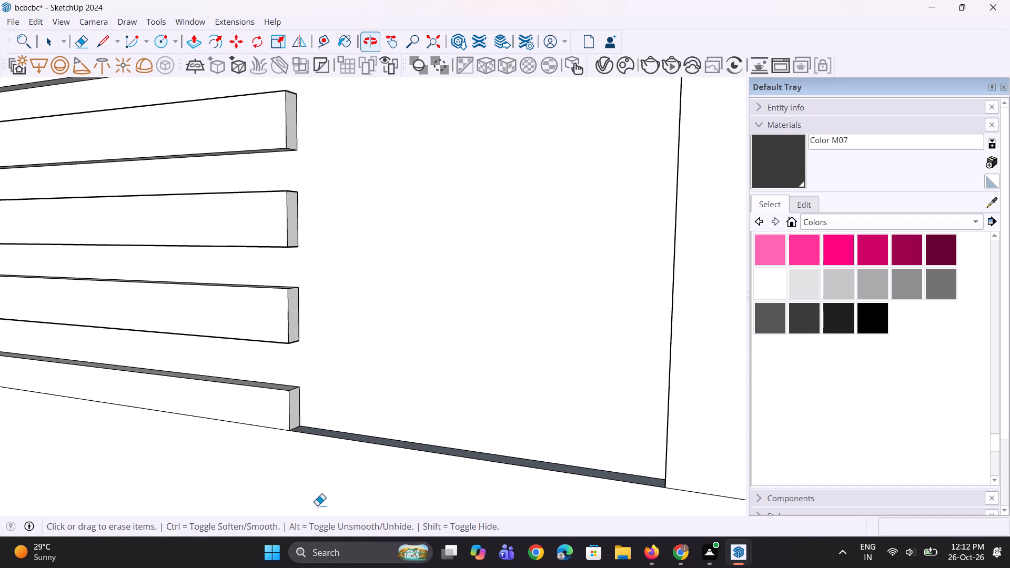
{"action": "scroll", "coordinate": [260, 438], "scroll_direction": "up", "scroll_amount": 4}
{"action": "key", "text": "p"}
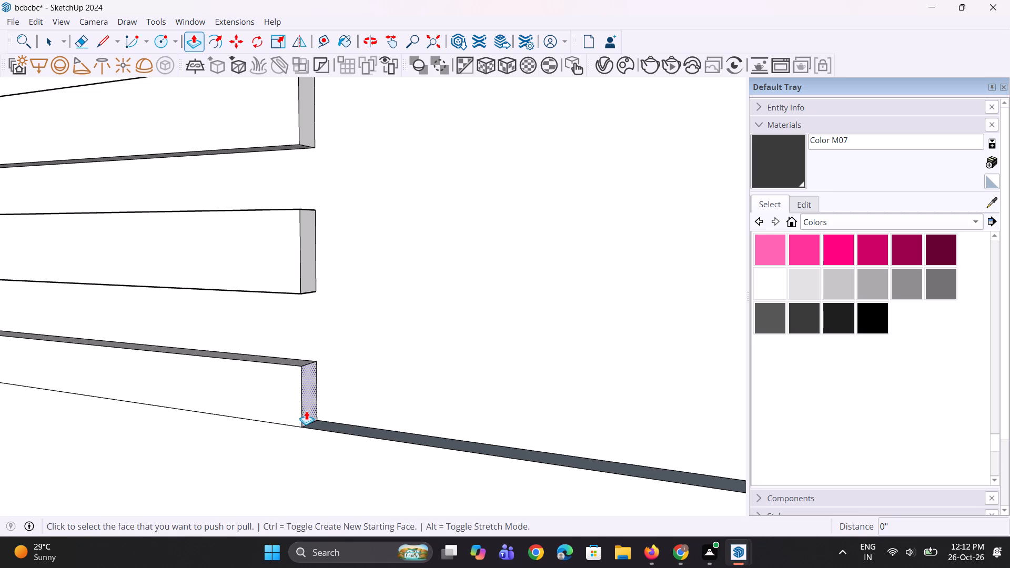
{"action": "left_click", "coordinate": [306, 411]}
{"action": "scroll", "coordinate": [362, 425], "scroll_direction": "down", "scroll_amount": 9}
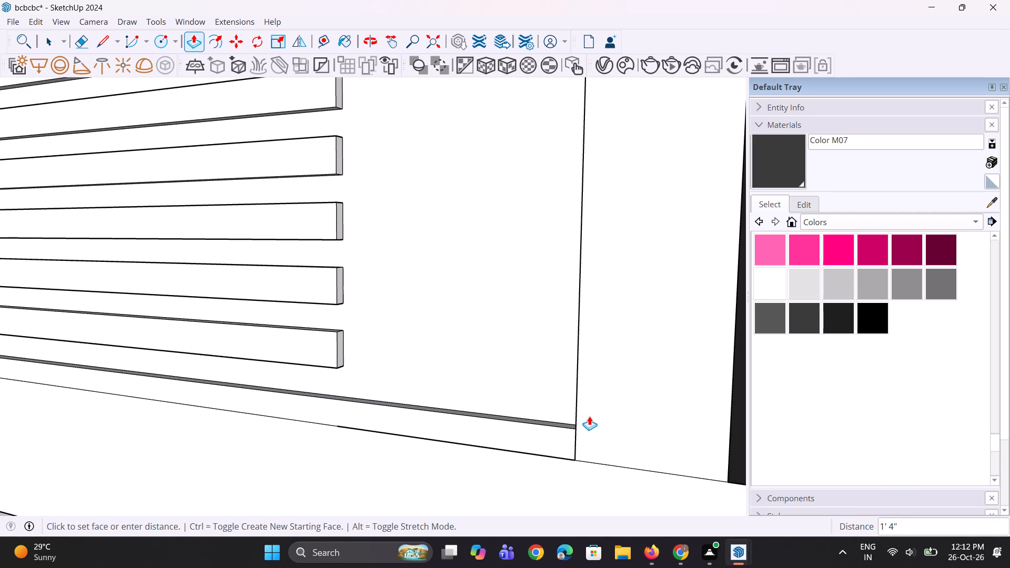
{"action": "left_click", "coordinate": [580, 404]}
Extend the end faces of the six slats above the lowest one by the same 1' 4" to the gate pillar.
{"action": "scroll", "coordinate": [406, 350], "scroll_direction": "up", "scroll_amount": 3}
{"action": "double_click", "coordinate": [319, 359]}
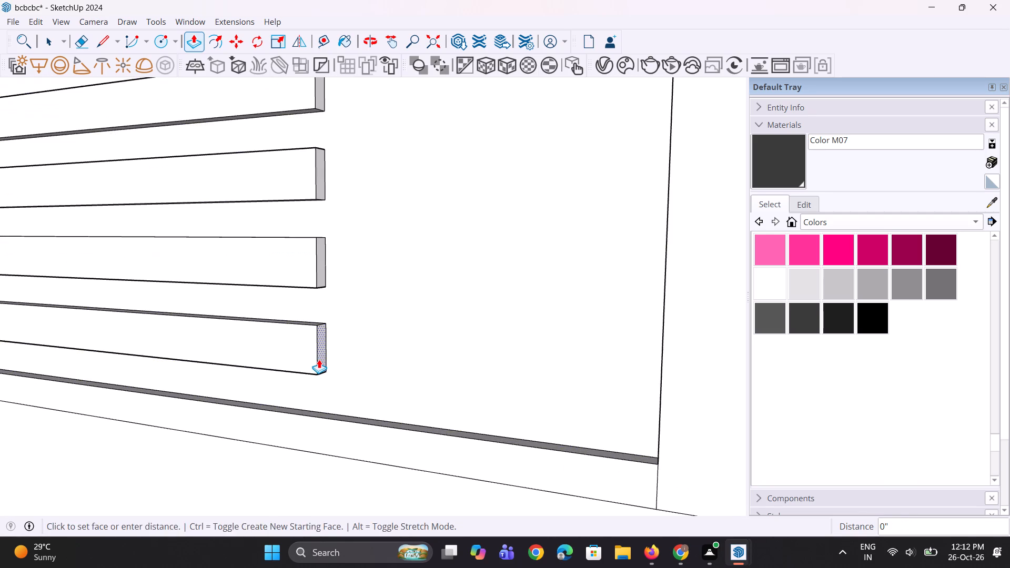
{"action": "double_click", "coordinate": [325, 265]}
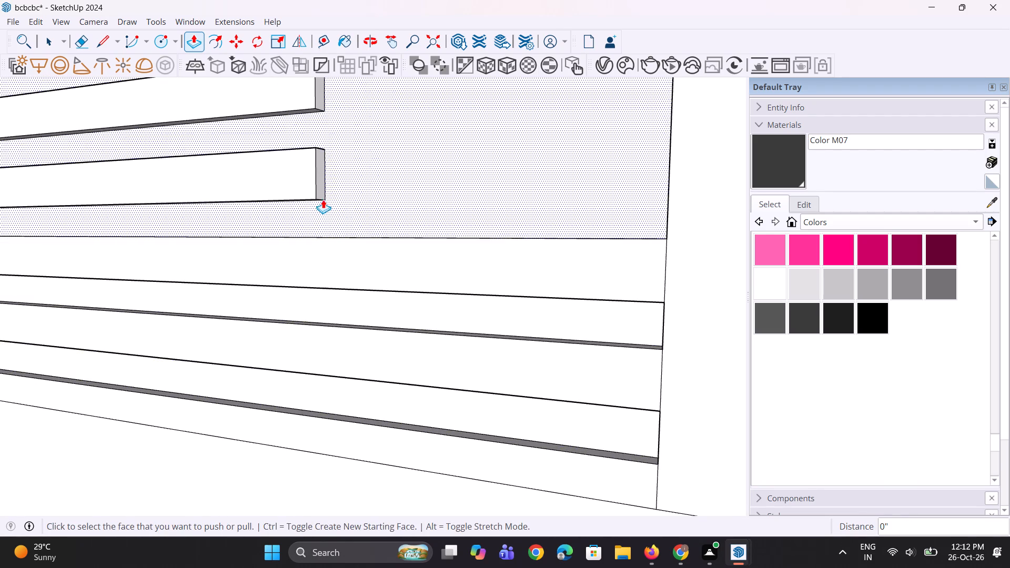
{"action": "double_click", "coordinate": [322, 187]}
{"action": "scroll", "coordinate": [371, 356], "scroll_direction": "down", "scroll_amount": 9}
{"action": "scroll", "coordinate": [361, 232], "scroll_direction": "up", "scroll_amount": 3}
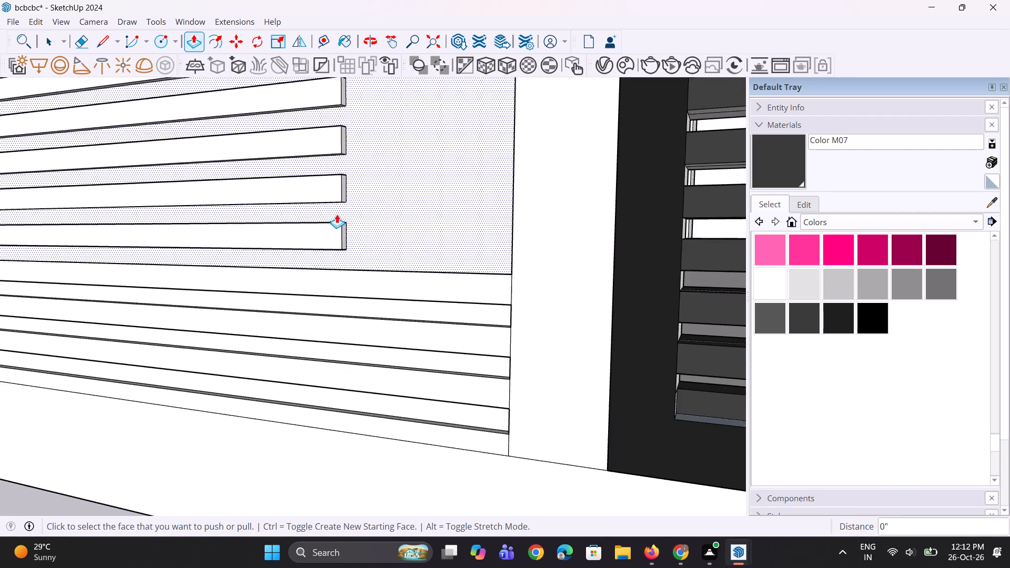
{"action": "scroll", "coordinate": [337, 214], "scroll_direction": "up", "scroll_amount": 7}
{"action": "double_click", "coordinate": [346, 249]}
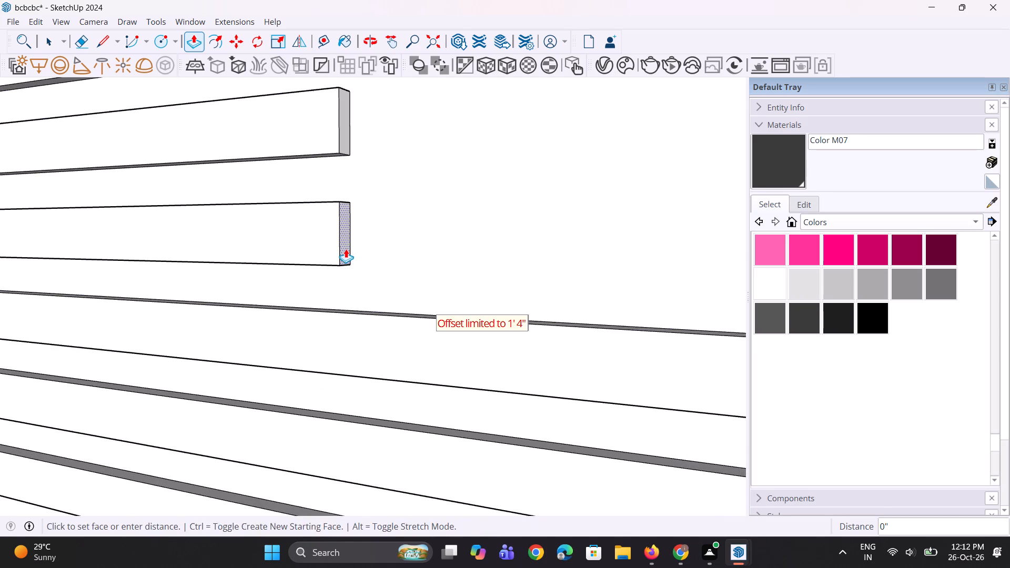
{"action": "scroll", "coordinate": [308, 335], "scroll_direction": "down", "scroll_amount": 6}
{"action": "scroll", "coordinate": [366, 171], "scroll_direction": "up", "scroll_amount": 8}
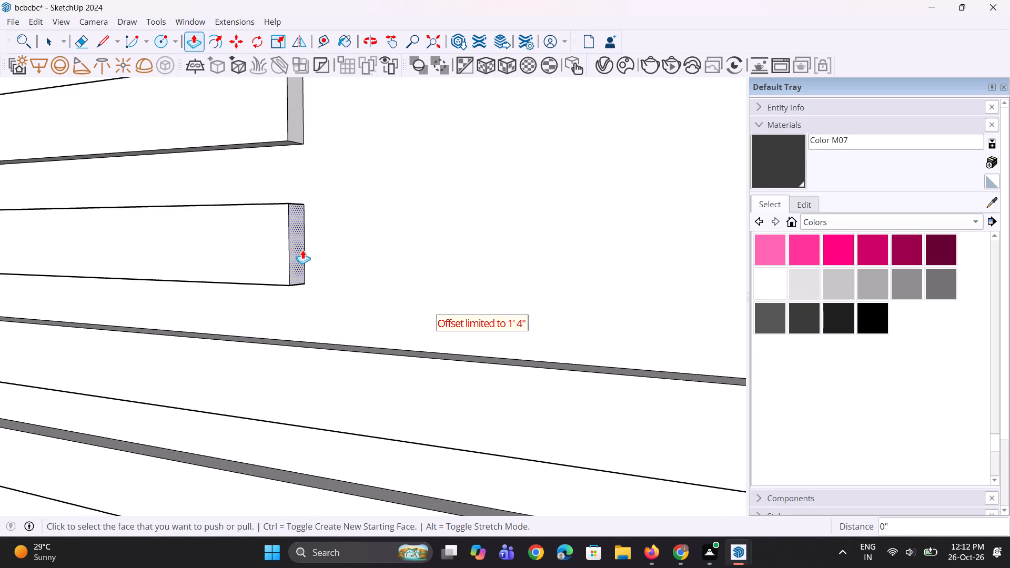
{"action": "double_click", "coordinate": [301, 250]}
{"action": "double_click", "coordinate": [300, 129]}
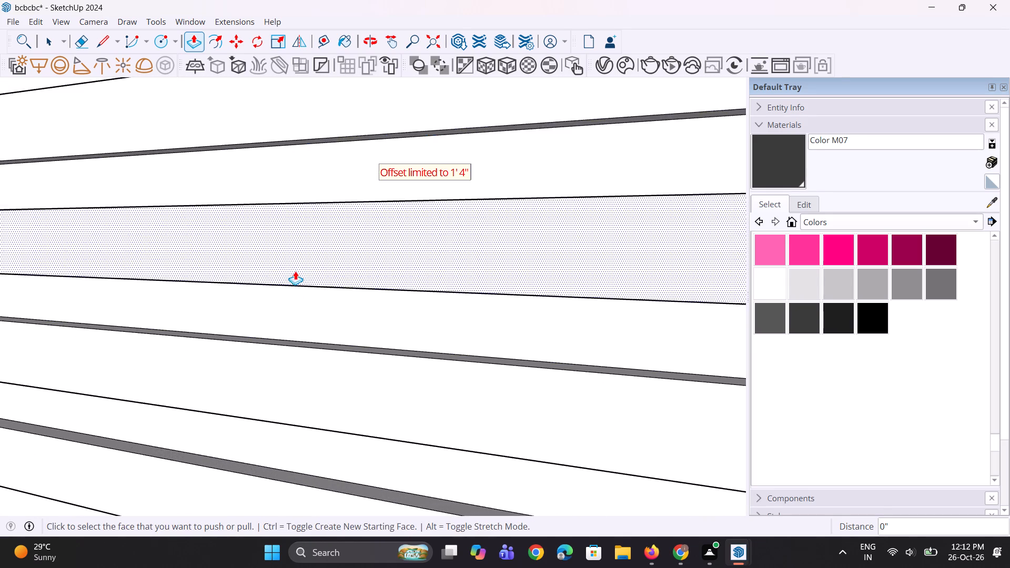
Extend the end faces of the five remaining upper slats by 1' 4" to the gate pillar.
{"action": "scroll", "coordinate": [299, 298], "scroll_direction": "down", "scroll_amount": 20}
{"action": "scroll", "coordinate": [299, 298], "scroll_direction": "down", "scroll_amount": 3}
{"action": "scroll", "coordinate": [311, 216], "scroll_direction": "up", "scroll_amount": 7}
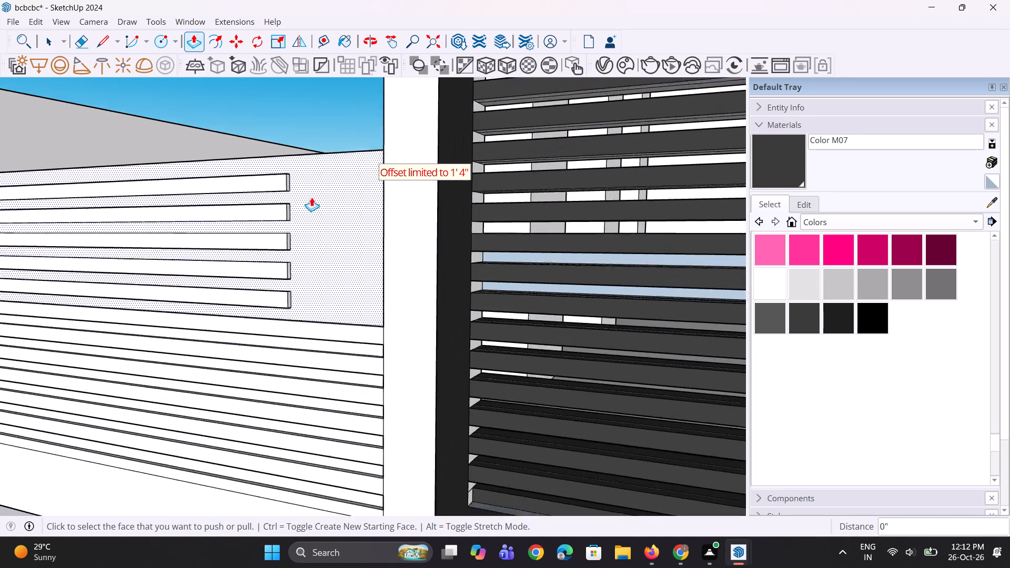
{"action": "scroll", "coordinate": [311, 197], "scroll_direction": "up", "scroll_amount": 11}
{"action": "double_click", "coordinate": [264, 178]}
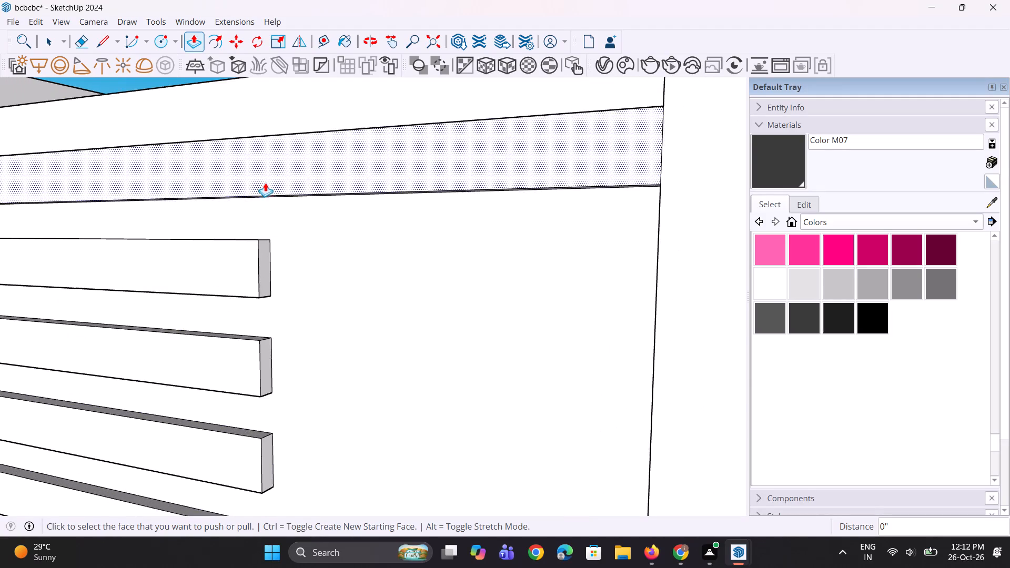
{"action": "double_click", "coordinate": [262, 267]}
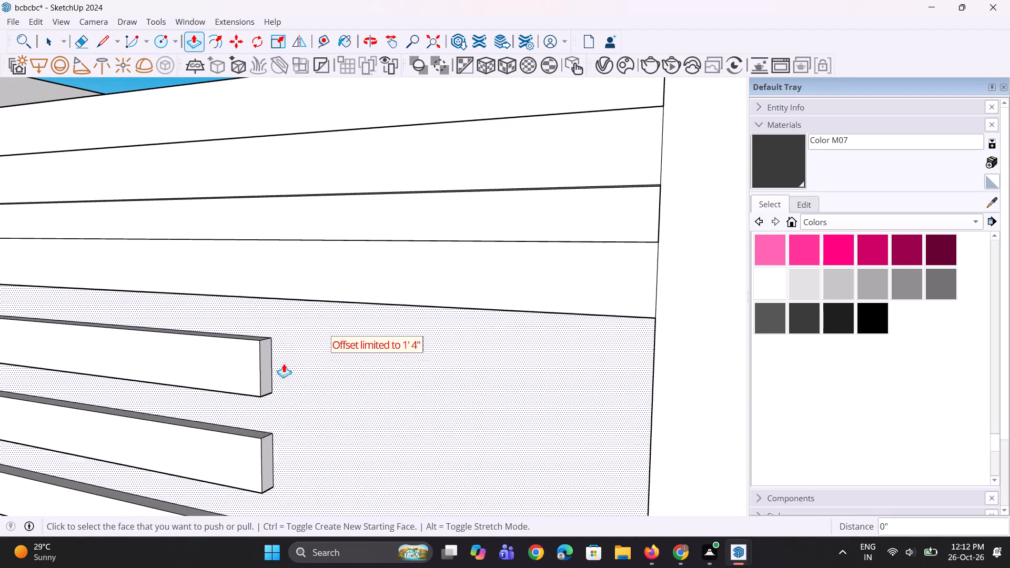
{"action": "double_click", "coordinate": [267, 367]}
{"action": "scroll", "coordinate": [278, 265], "scroll_direction": "down", "scroll_amount": 4}
{"action": "scroll", "coordinate": [267, 400], "scroll_direction": "up", "scroll_amount": 3}
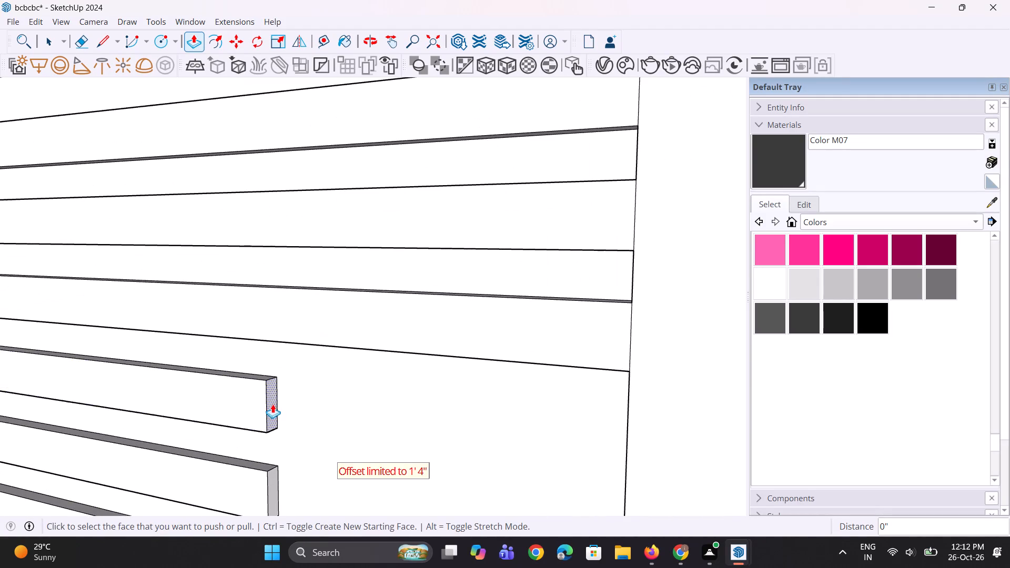
{"action": "double_click", "coordinate": [272, 404]}
{"action": "scroll", "coordinate": [272, 236], "scroll_direction": "down", "scroll_amount": 3}
{"action": "scroll", "coordinate": [277, 469], "scroll_direction": "up", "scroll_amount": 4}
{"action": "double_click", "coordinate": [273, 433]}
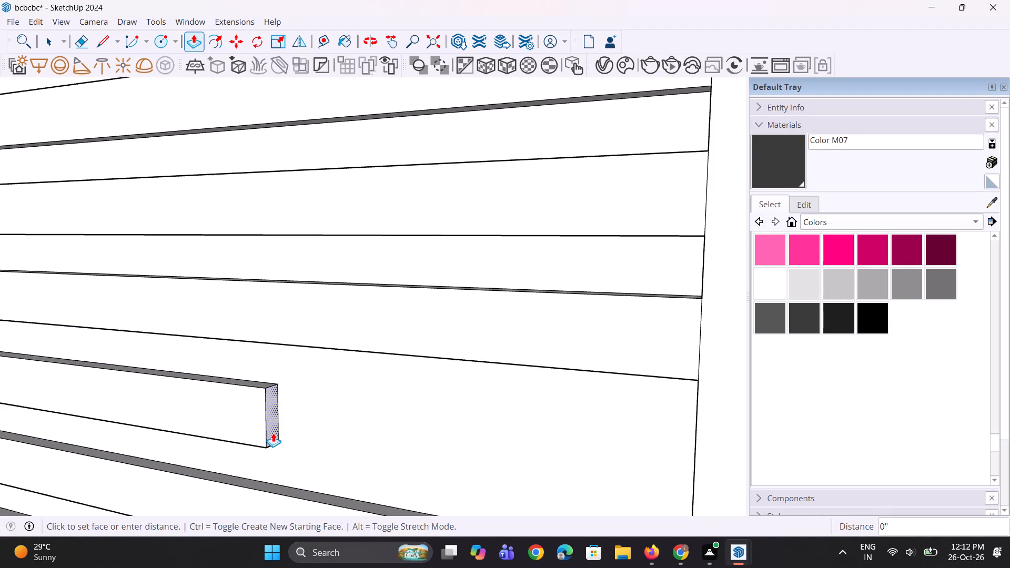
{"action": "scroll", "coordinate": [267, 434], "scroll_direction": "up", "scroll_amount": 1}
{"action": "scroll", "coordinate": [267, 434], "scroll_direction": "down", "scroll_amount": 12}
Draw a rectangle over the open area on the gate pillar's side face, just above the slatted wall's top.
{"action": "middle_click_drag", "start_coordinate": [169, 362], "coordinate": [398, 423]}
{"action": "scroll", "coordinate": [422, 388], "scroll_direction": "down", "scroll_amount": 5}
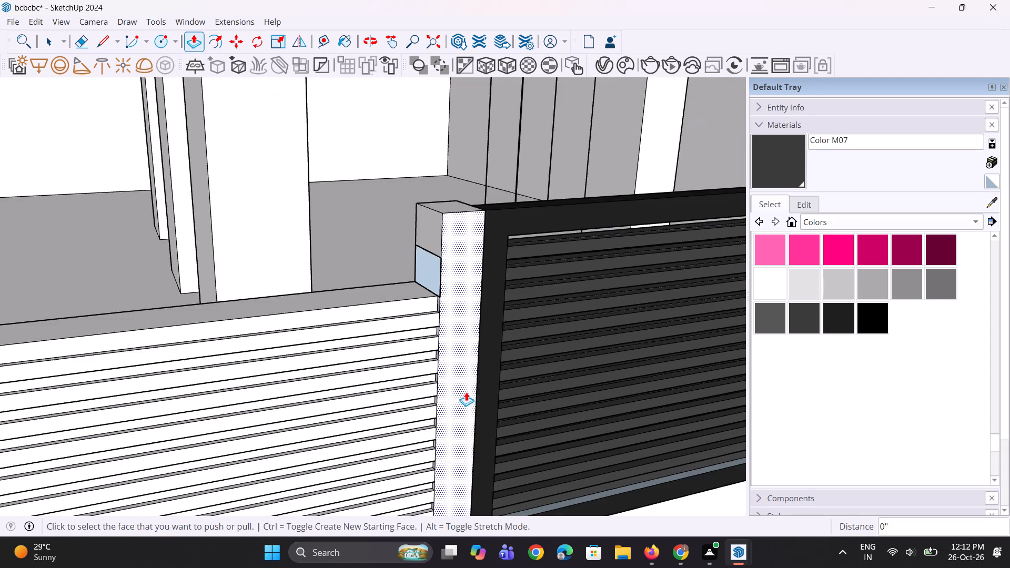
{"action": "middle_click_drag", "start_coordinate": [461, 371], "coordinate": [439, 444]}
{"action": "scroll", "coordinate": [412, 291], "scroll_direction": "up", "scroll_amount": 4}
{"action": "middle_click_drag", "start_coordinate": [412, 289], "coordinate": [599, 232]}
{"action": "key", "text": "r"}
{"action": "scroll", "coordinate": [446, 238], "scroll_direction": "up", "scroll_amount": 3}
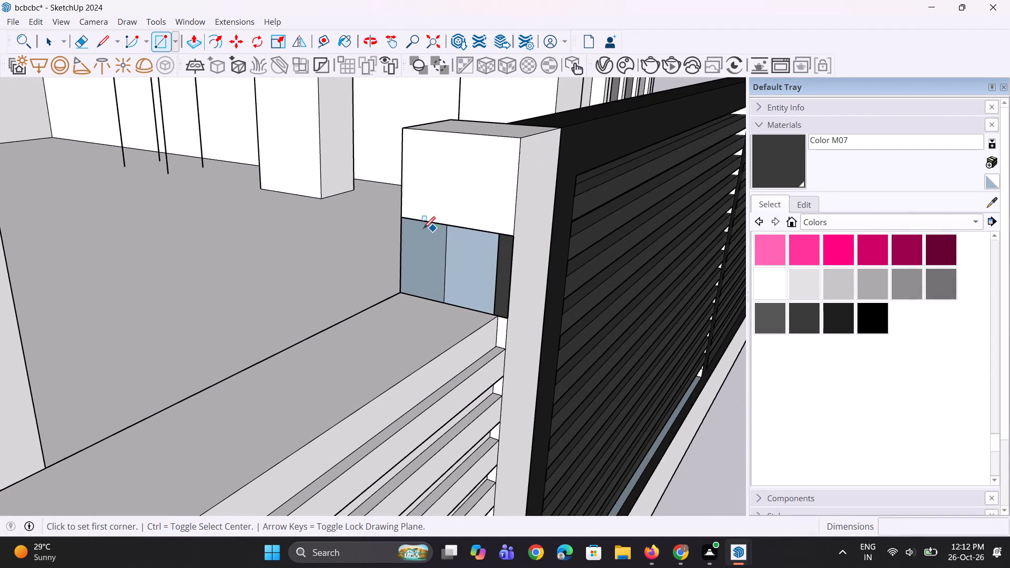
{"action": "left_click_drag", "start_coordinate": [401, 220], "coordinate": [401, 225]}
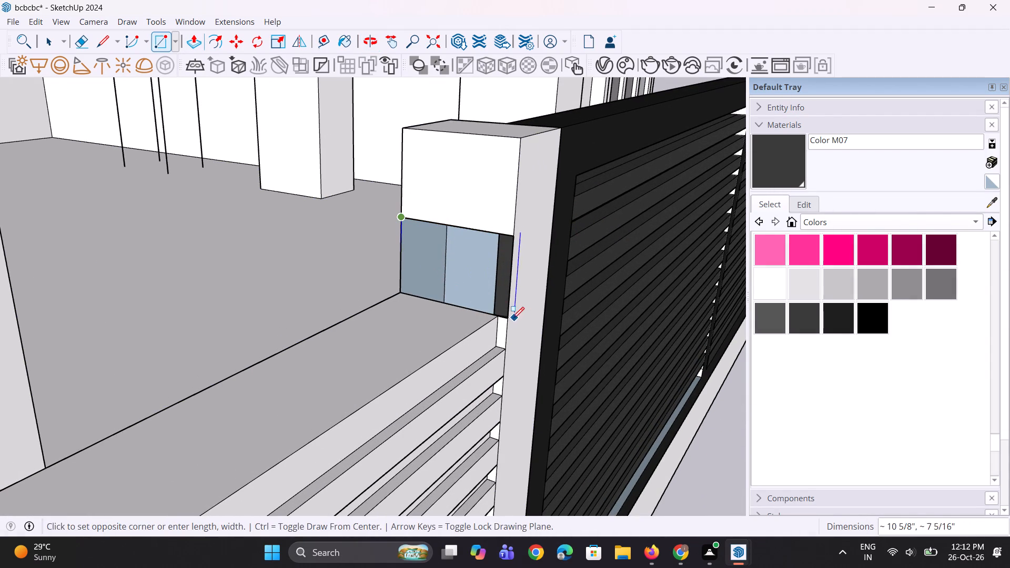
{"action": "left_click", "coordinate": [509, 319]}
Erase the horizontal dividing line across the gate pillar's side face, merging the new patch with the face above.
{"action": "middle_click_drag", "start_coordinate": [508, 320], "coordinate": [498, 313]}
{"action": "key", "text": "e"}
{"action": "left_click_drag", "start_coordinate": [474, 221], "coordinate": [474, 230]}
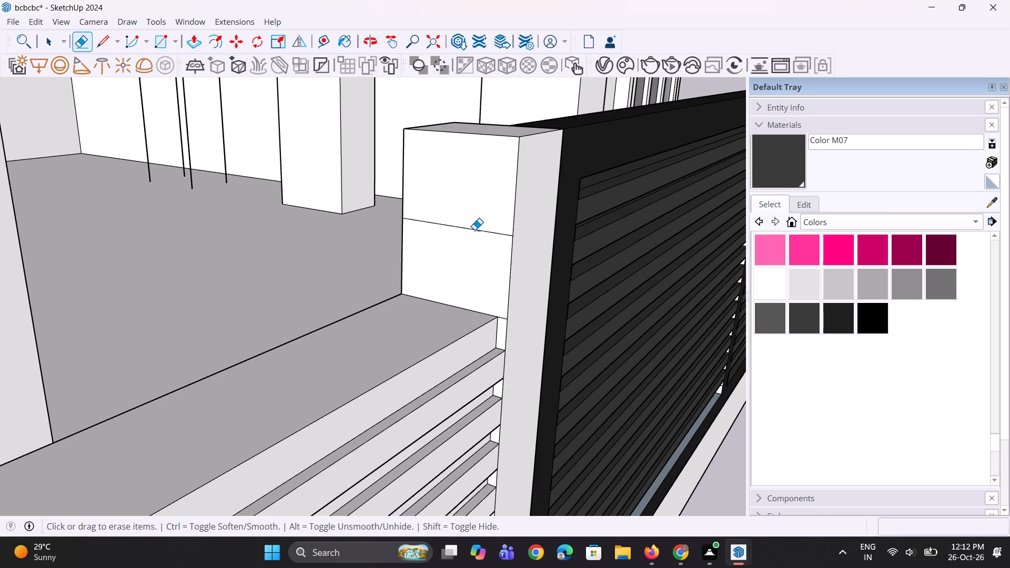
{"action": "left_click_drag", "start_coordinate": [474, 230], "coordinate": [475, 248]}
Erase the short edge on the gate pillar's side at the top of the uppermost slat recess.
{"action": "scroll", "coordinate": [508, 262], "scroll_direction": "down", "scroll_amount": 5}
{"action": "middle_click_drag", "start_coordinate": [489, 282], "coordinate": [247, 288]}
{"action": "scroll", "coordinate": [513, 272], "scroll_direction": "down", "scroll_amount": 2}
{"action": "middle_click_drag", "start_coordinate": [379, 323], "coordinate": [390, 324]}
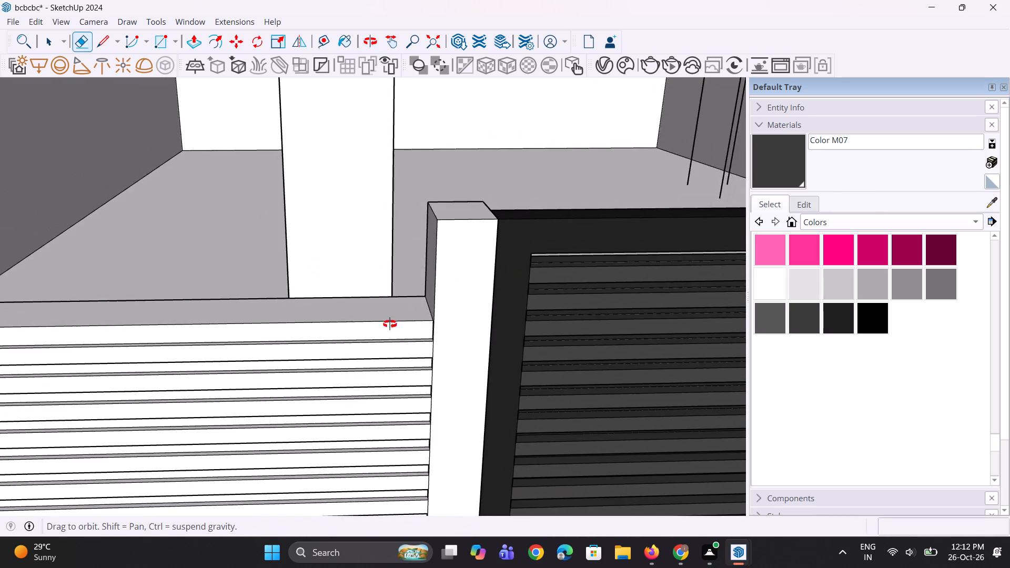
{"action": "middle_click_drag", "start_coordinate": [390, 324], "coordinate": [547, 292]}
{"action": "scroll", "coordinate": [468, 320], "scroll_direction": "up", "scroll_amount": 12}
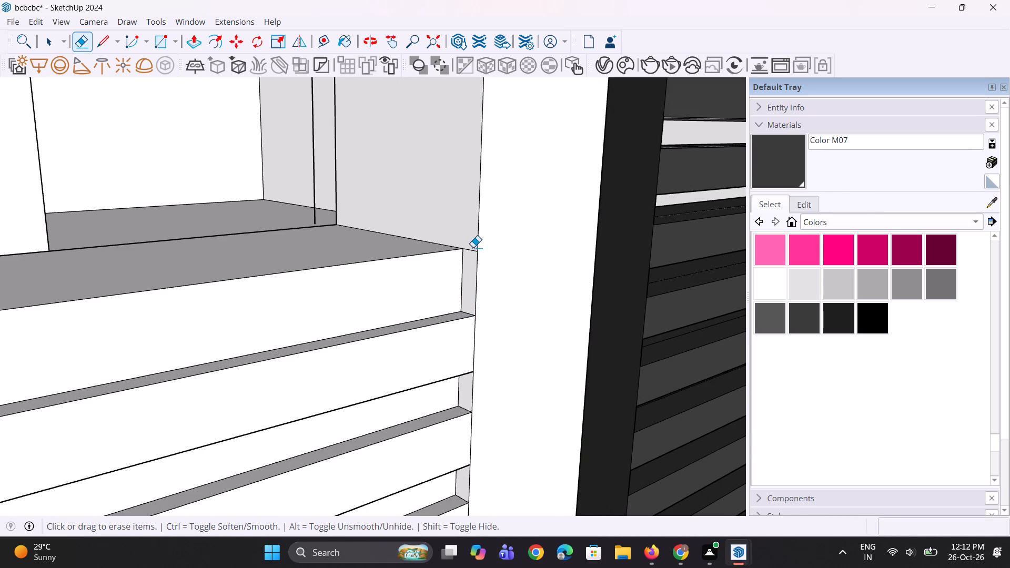
{"action": "left_click_drag", "start_coordinate": [473, 247], "coordinate": [473, 259]}
Erase the short edge above the top slat recess at the wall's far end, where it meets the side compound wall.
{"action": "scroll", "coordinate": [461, 369], "scroll_direction": "up", "scroll_amount": 4}
{"action": "middle_click_drag", "start_coordinate": [467, 390], "coordinate": [461, 290]}
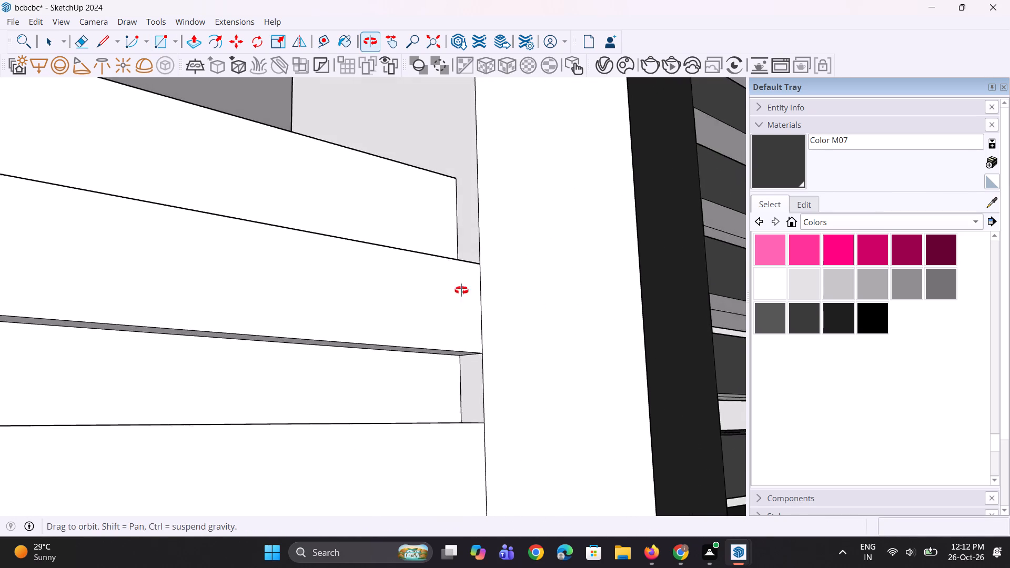
{"action": "middle_click_drag", "start_coordinate": [461, 290], "coordinate": [373, 371]}
{"action": "scroll", "coordinate": [508, 342], "scroll_direction": "down", "scroll_amount": 18}
{"action": "middle_click_drag", "start_coordinate": [517, 335], "coordinate": [292, 366]}
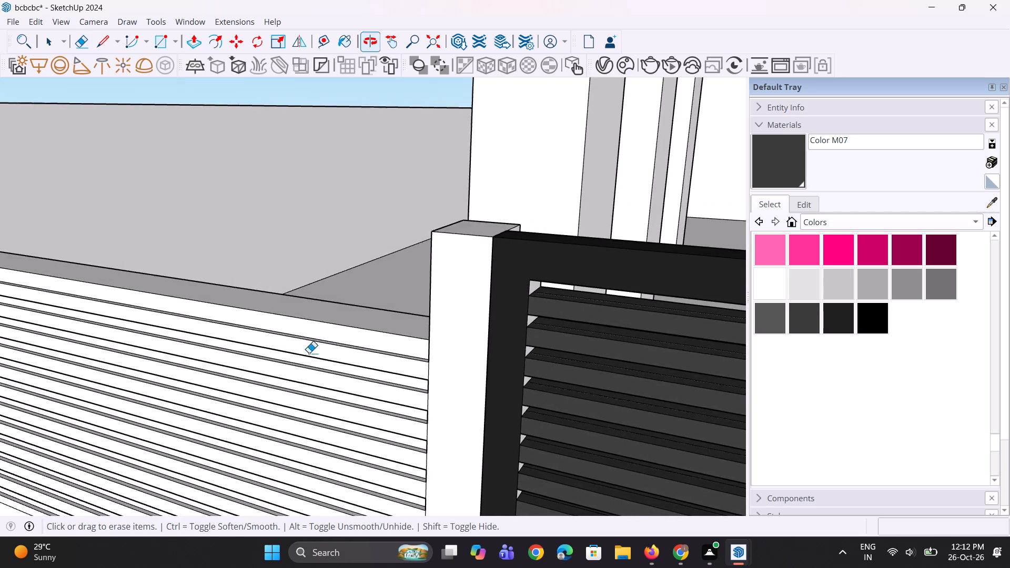
{"action": "scroll", "coordinate": [326, 348], "scroll_direction": "down", "scroll_amount": 11}
{"action": "scroll", "coordinate": [195, 300], "scroll_direction": "up", "scroll_amount": 5}
{"action": "scroll", "coordinate": [26, 324], "scroll_direction": "up", "scroll_amount": 10}
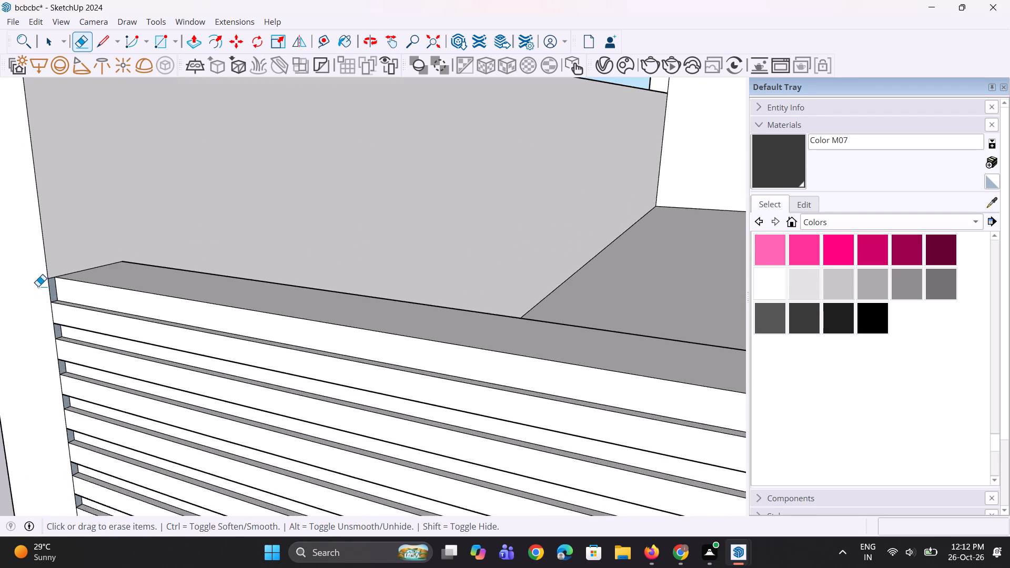
{"action": "scroll", "coordinate": [38, 286], "scroll_direction": "up", "scroll_amount": 17}
{"action": "left_click_drag", "start_coordinate": [49, 243], "coordinate": [50, 268]}
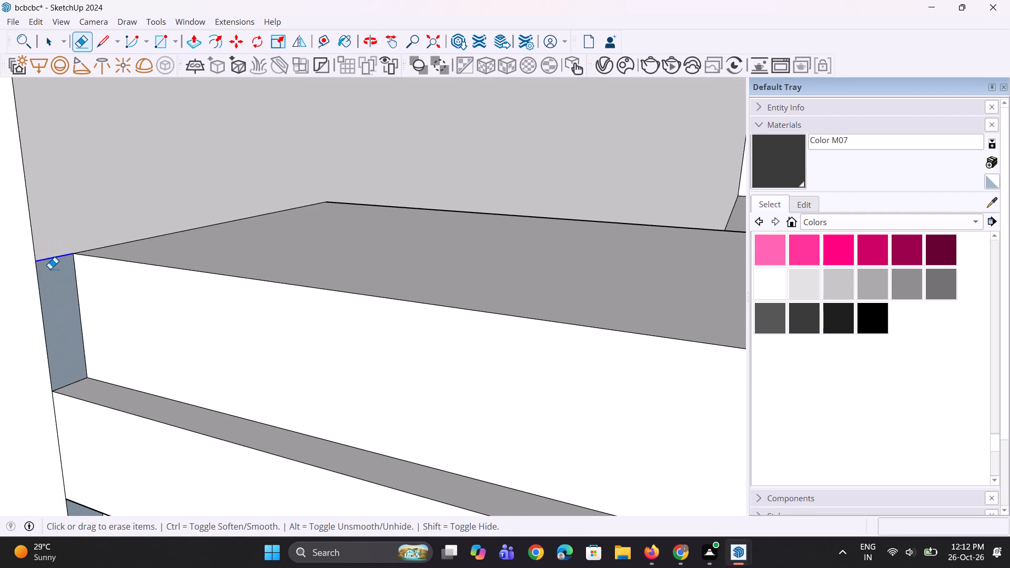
{"action": "key", "text": "ctrl+z"}
{"action": "middle_click_drag", "start_coordinate": [96, 301], "coordinate": [0, 331], "text": "ctrl"}
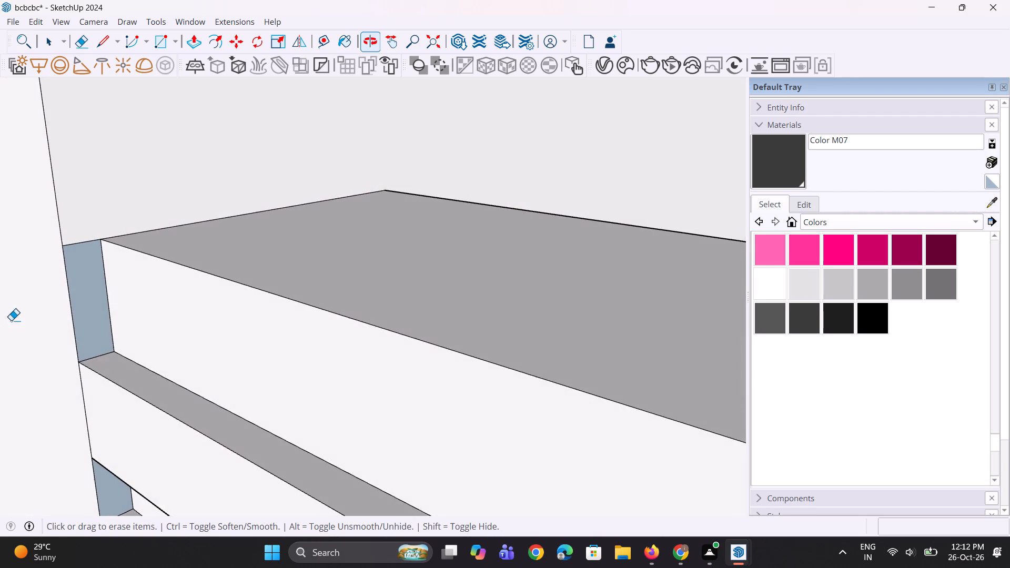
{"action": "scroll", "coordinate": [189, 299], "scroll_direction": "up", "scroll_amount": 2}
{"action": "left_click_drag", "start_coordinate": [70, 232], "coordinate": [70, 246]}
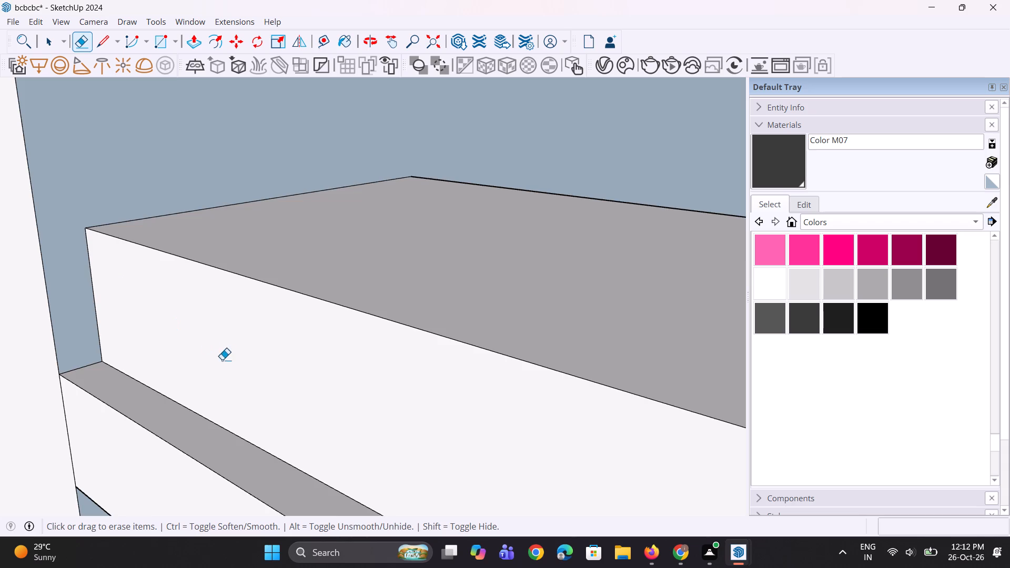
{"action": "scroll", "coordinate": [225, 364], "scroll_direction": "down", "scroll_amount": 20}
{"action": "scroll", "coordinate": [225, 364], "scroll_direction": "down", "scroll_amount": 15}
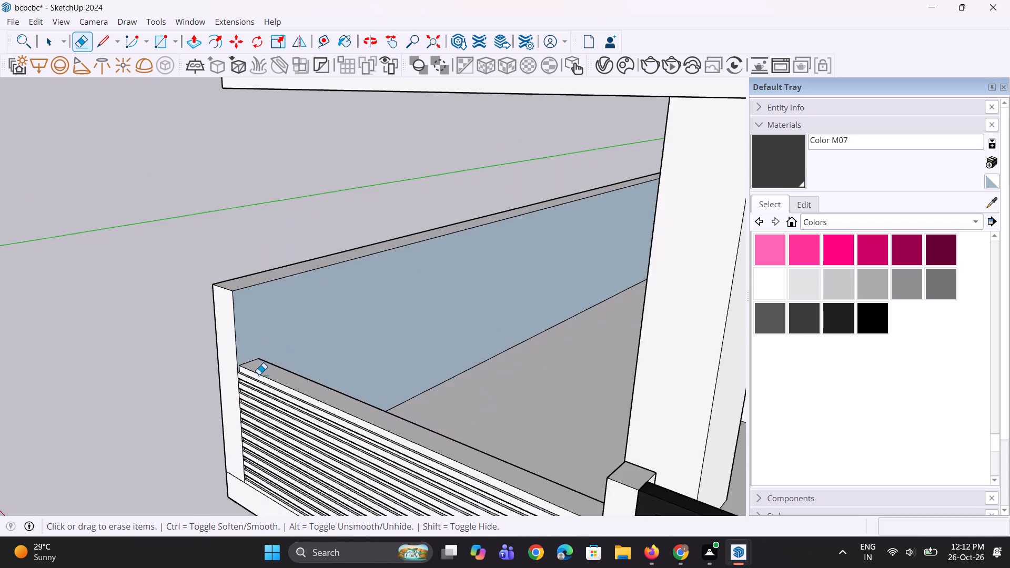
Undo the last edge erasure at the slatted wall's far end.
{"action": "middle_click_drag", "start_coordinate": [340, 332], "coordinate": [360, 297]}
{"action": "key", "text": "ctrl+z"}
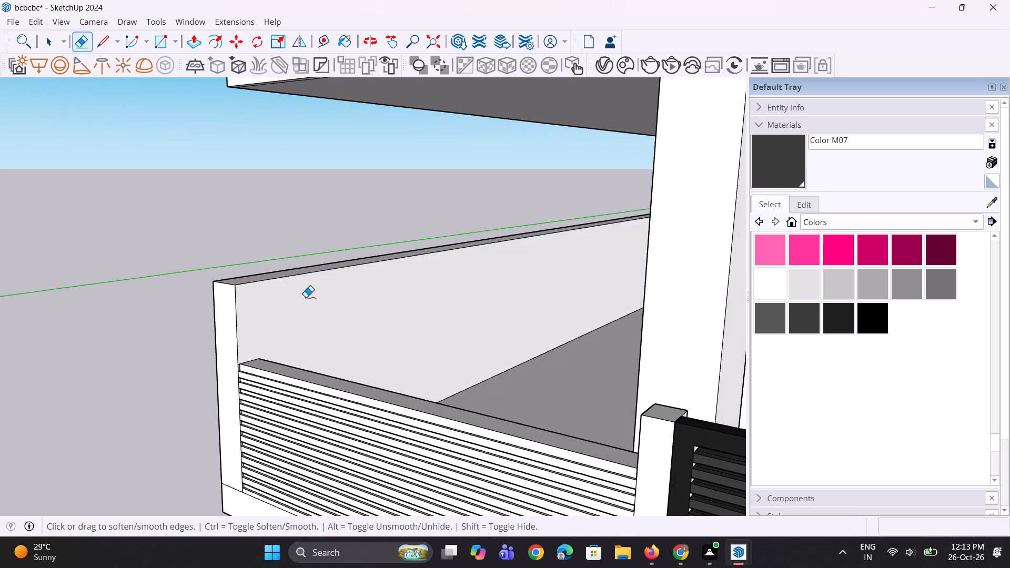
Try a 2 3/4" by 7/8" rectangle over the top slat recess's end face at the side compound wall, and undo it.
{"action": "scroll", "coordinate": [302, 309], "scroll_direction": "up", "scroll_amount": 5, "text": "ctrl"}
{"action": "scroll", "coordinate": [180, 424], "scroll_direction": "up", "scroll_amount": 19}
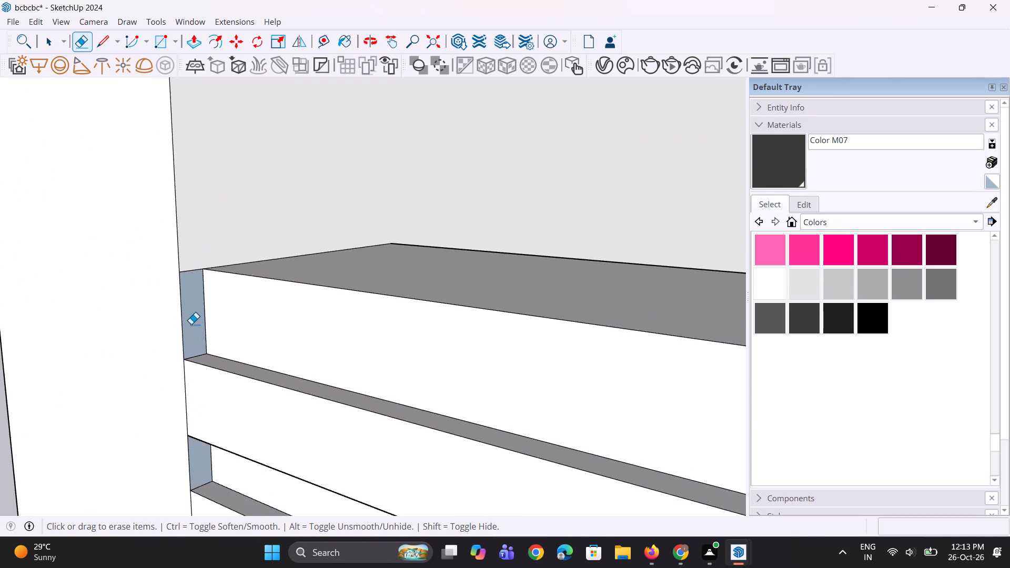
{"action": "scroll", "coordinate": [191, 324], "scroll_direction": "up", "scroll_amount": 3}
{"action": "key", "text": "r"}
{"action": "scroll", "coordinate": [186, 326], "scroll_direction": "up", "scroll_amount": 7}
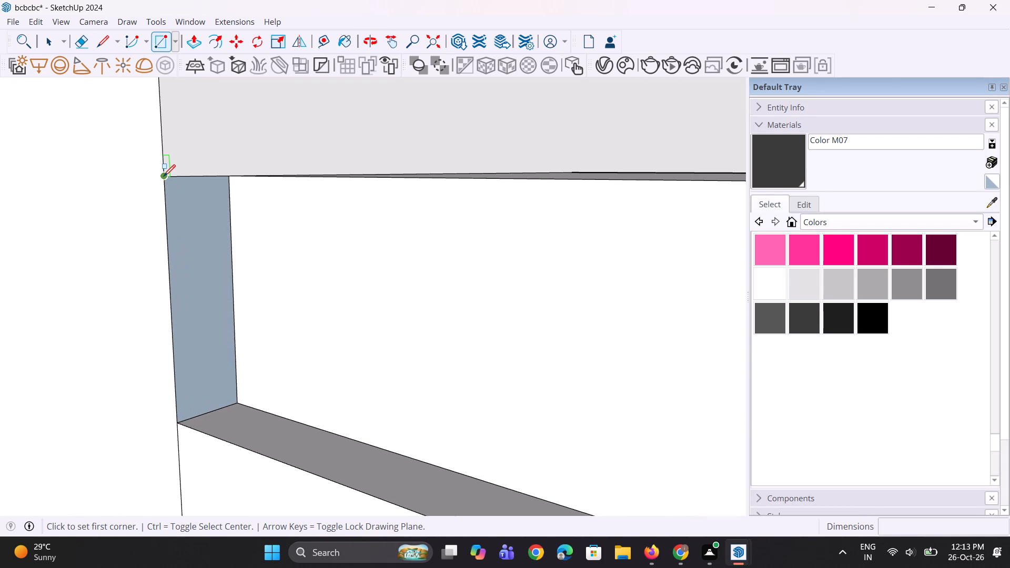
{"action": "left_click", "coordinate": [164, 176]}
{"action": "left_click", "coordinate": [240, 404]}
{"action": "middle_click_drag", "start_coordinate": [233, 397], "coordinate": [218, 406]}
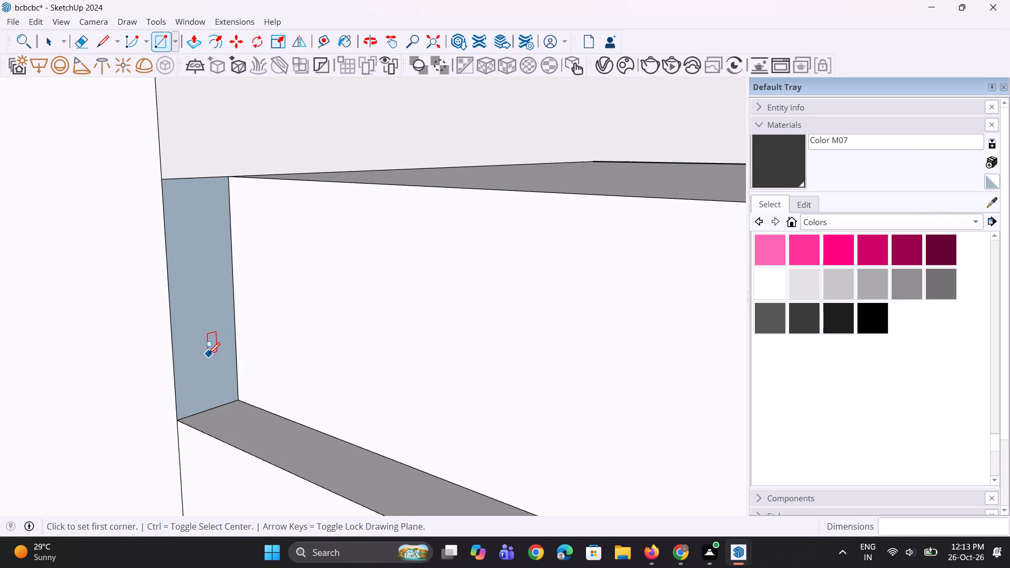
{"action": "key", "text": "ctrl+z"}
Push/Pull the end face of the top slat recess out and back flush with the side compound wall's inner face.
{"action": "key", "text": "p"}
{"action": "left_click", "coordinate": [208, 350]}
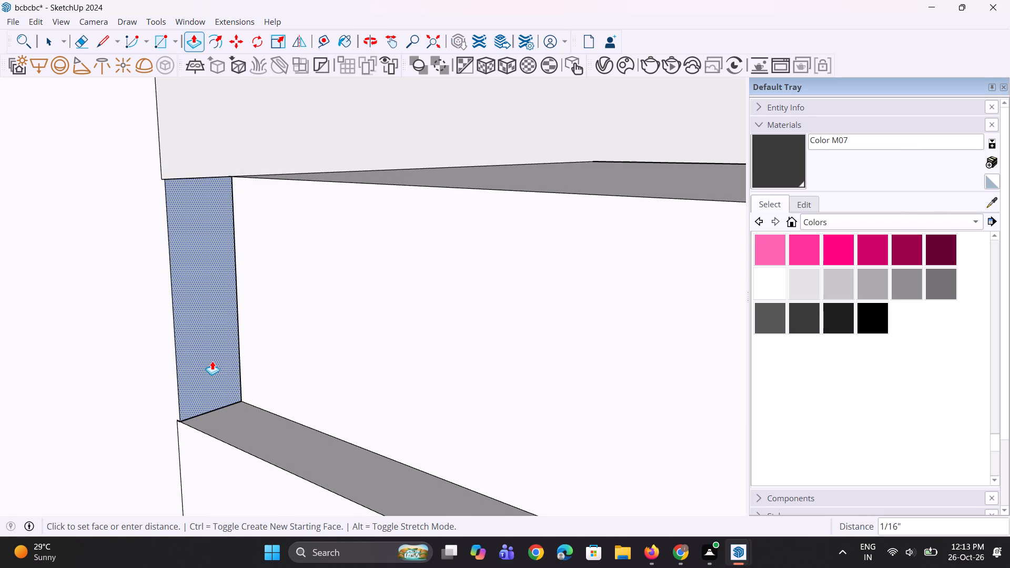
{"action": "left_click", "coordinate": [215, 358]}
{"action": "middle_click_drag", "start_coordinate": [215, 358], "coordinate": [221, 400]}
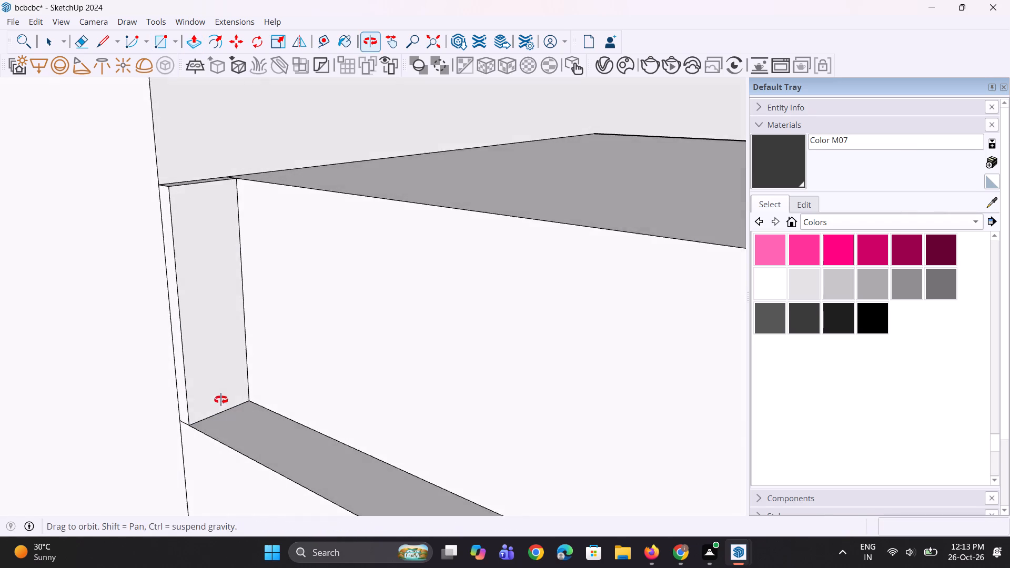
{"action": "middle_click_drag", "start_coordinate": [221, 400], "coordinate": [223, 402]}
{"action": "left_click", "coordinate": [206, 311]}
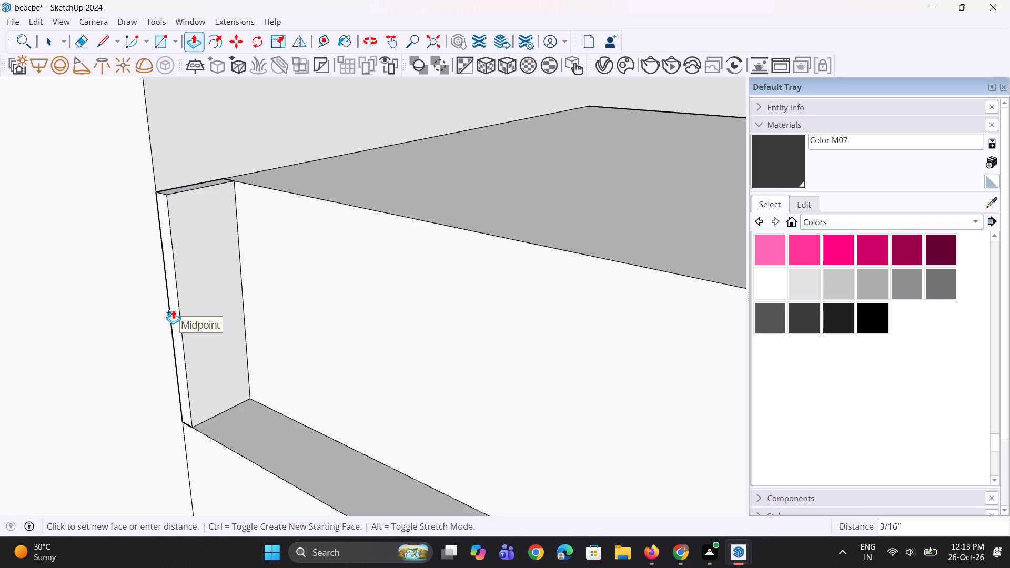
{"action": "left_click", "coordinate": [173, 310]}
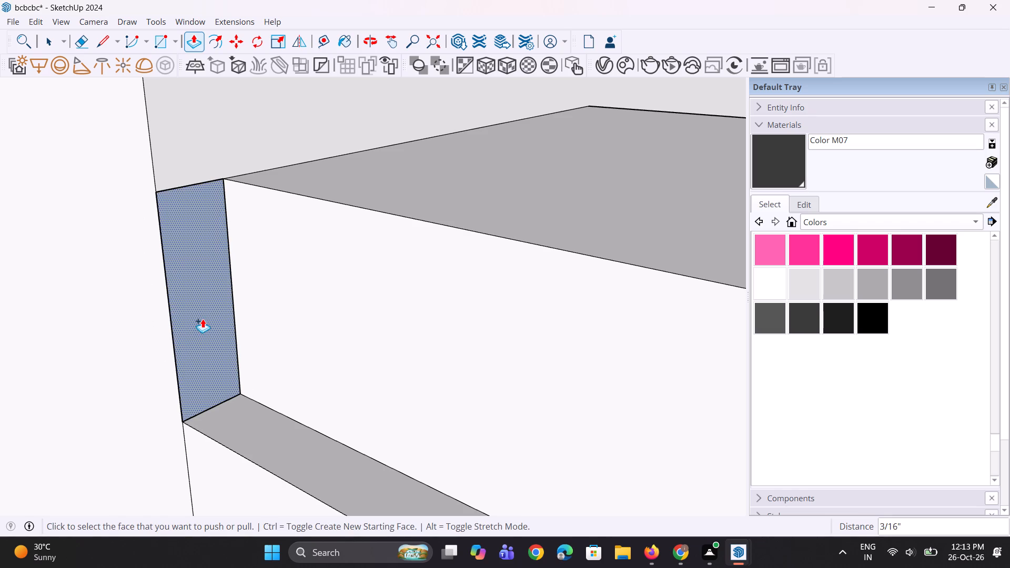
{"action": "left_click", "coordinate": [203, 319]}
{"action": "left_click", "coordinate": [186, 309]}
Erase the short edge above the top slat recess's end face, merging it with the side compound wall's face.
{"action": "middle_click_drag", "start_coordinate": [194, 299], "coordinate": [131, 320]}
{"action": "scroll", "coordinate": [160, 296], "scroll_direction": "up", "scroll_amount": 2}
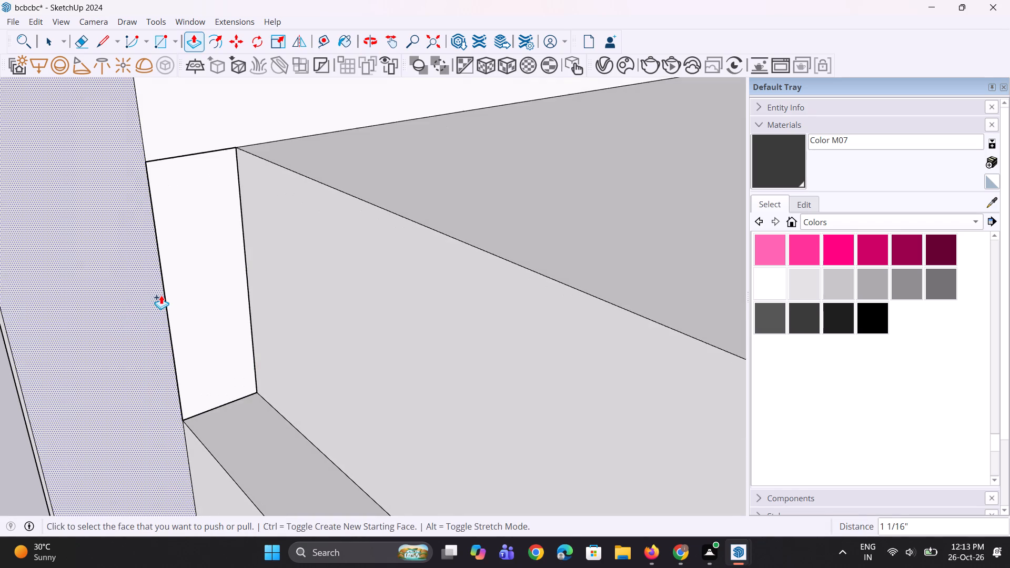
{"action": "key", "text": "e"}
{"action": "left_click_drag", "start_coordinate": [186, 144], "coordinate": [192, 208]}
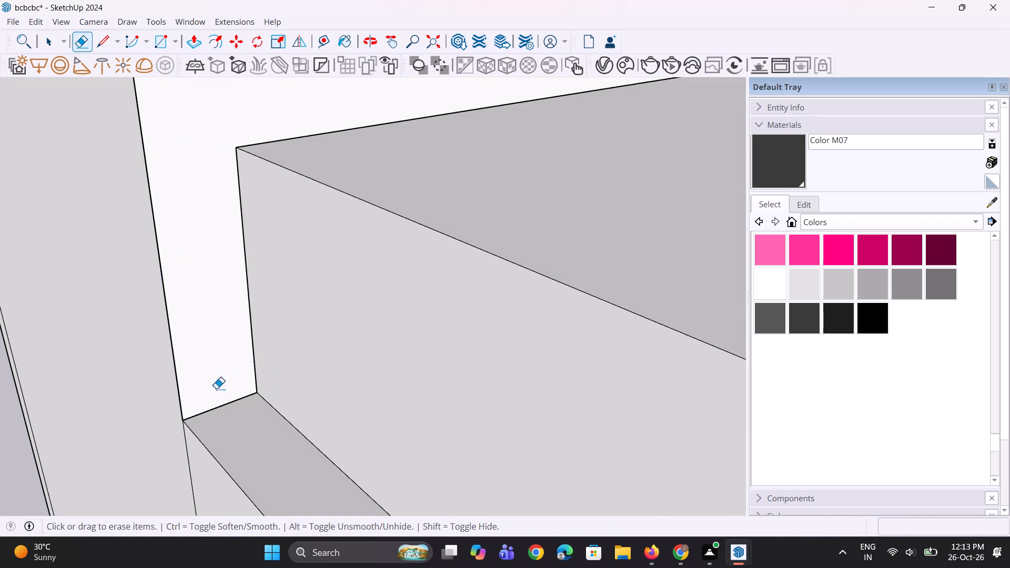
Draw a line about 12' 8 7/8" long just above the slatted wall, from the gate pillar's side face to the side compound wall.
{"action": "scroll", "coordinate": [273, 425], "scroll_direction": "down", "scroll_amount": 10}
{"action": "middle_click_drag", "start_coordinate": [262, 412], "coordinate": [452, 368]}
{"action": "scroll", "coordinate": [308, 351], "scroll_direction": "down", "scroll_amount": 5}
{"action": "scroll", "coordinate": [402, 442], "scroll_direction": "up", "scroll_amount": 1}
{"action": "middle_click_drag", "start_coordinate": [402, 442], "coordinate": [403, 395]}
{"action": "scroll", "coordinate": [214, 422], "scroll_direction": "down", "scroll_amount": 5}
{"action": "scroll", "coordinate": [213, 422], "scroll_direction": "up", "scroll_amount": 2}
{"action": "scroll", "coordinate": [211, 430], "scroll_direction": "down", "scroll_amount": 6}
{"action": "middle_click_drag", "start_coordinate": [239, 434], "coordinate": [306, 452]}
{"action": "scroll", "coordinate": [124, 425], "scroll_direction": "down", "scroll_amount": 5}
{"action": "middle_click_drag", "start_coordinate": [382, 417], "coordinate": [505, 402]}
{"action": "scroll", "coordinate": [610, 387], "scroll_direction": "up", "scroll_amount": 5}
{"action": "key", "text": "space"}
{"action": "scroll", "coordinate": [606, 384], "scroll_direction": "up", "scroll_amount": 2}
{"action": "key", "text": "space"}
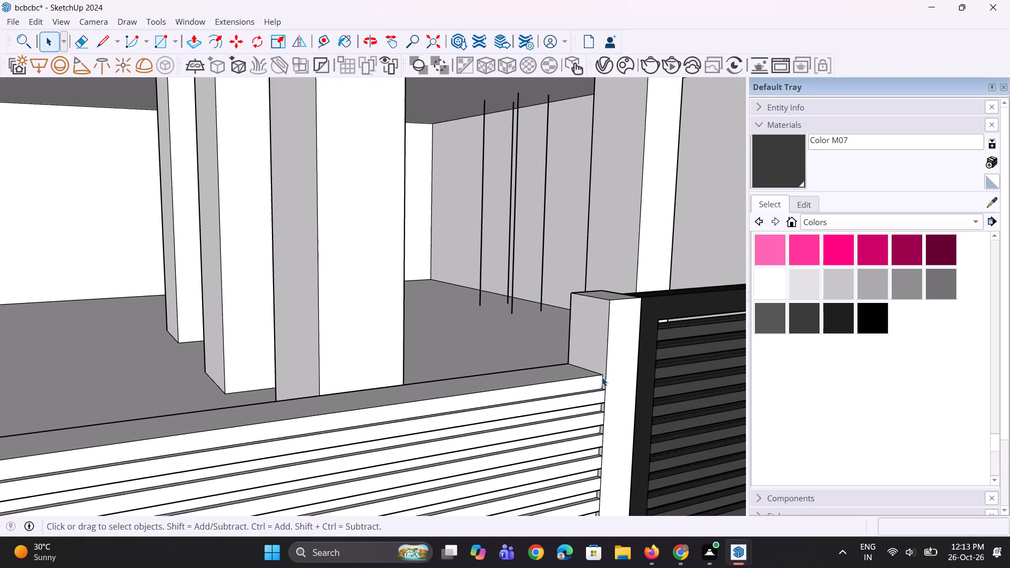
{"action": "key", "text": "l"}
{"action": "scroll", "coordinate": [584, 362], "scroll_direction": "up", "scroll_amount": 2}
{"action": "left_click", "coordinate": [593, 356]}
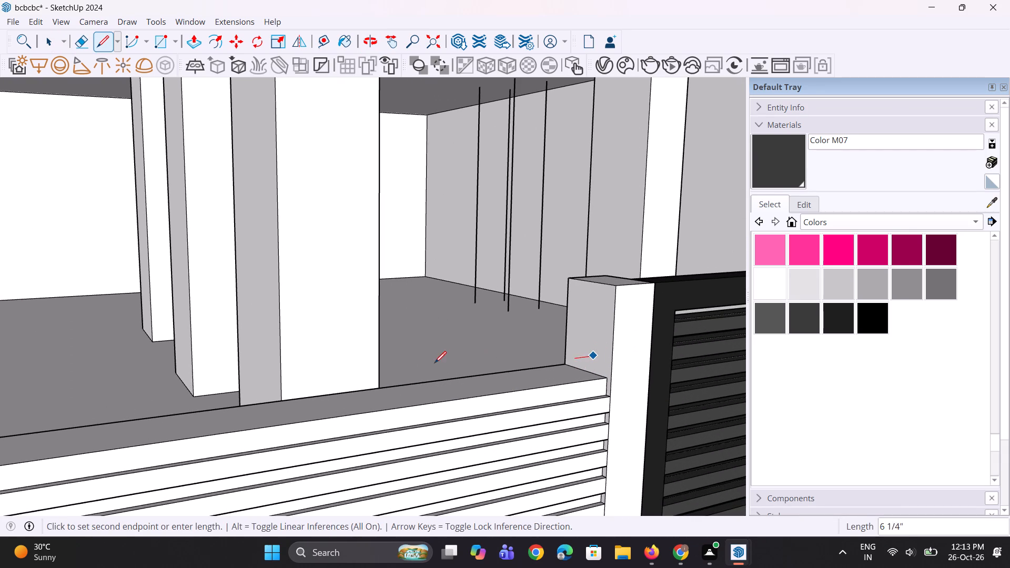
{"action": "middle_click_drag", "start_coordinate": [479, 370], "coordinate": [355, 391]}
{"action": "scroll", "coordinate": [502, 393], "scroll_direction": "down", "scroll_amount": 5}
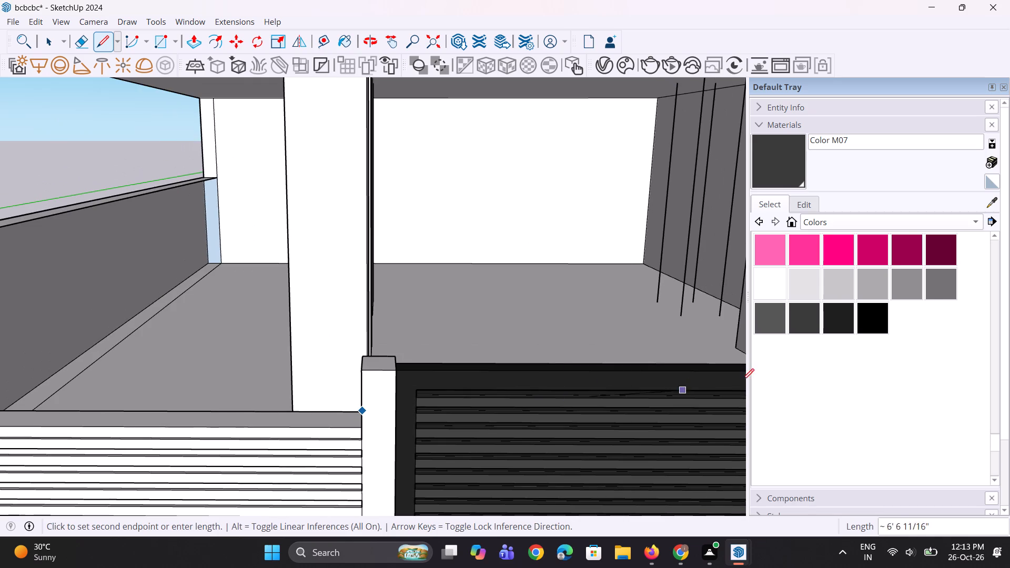
{"action": "scroll", "coordinate": [797, 372], "scroll_direction": "down", "scroll_amount": 4}
{"action": "scroll", "coordinate": [512, 357], "scroll_direction": "down", "scroll_amount": 10}
{"action": "scroll", "coordinate": [217, 370], "scroll_direction": "up", "scroll_amount": 4}
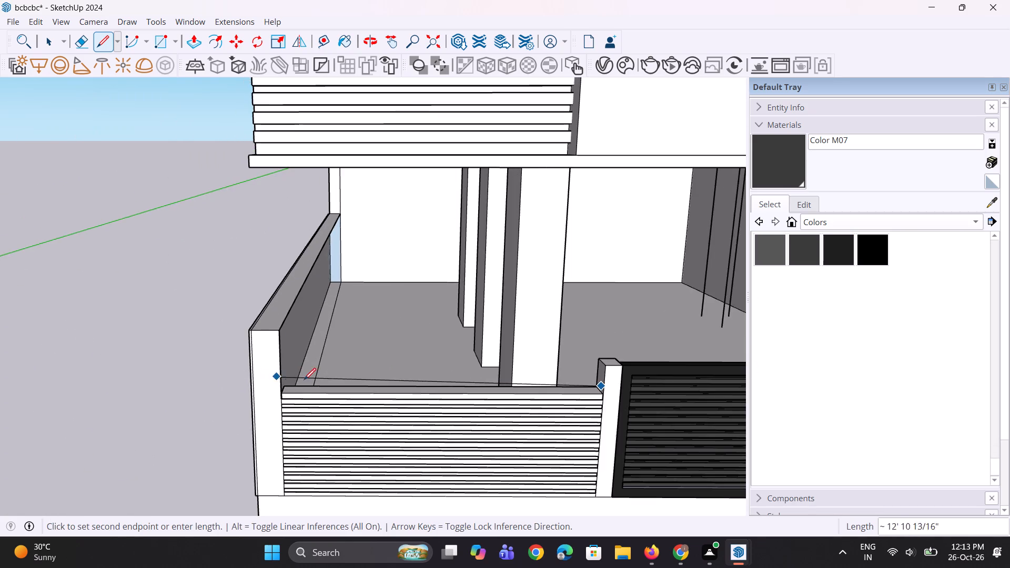
{"action": "scroll", "coordinate": [304, 380], "scroll_direction": "up", "scroll_amount": 5}
{"action": "scroll", "coordinate": [249, 388], "scroll_direction": "up", "scroll_amount": 2}
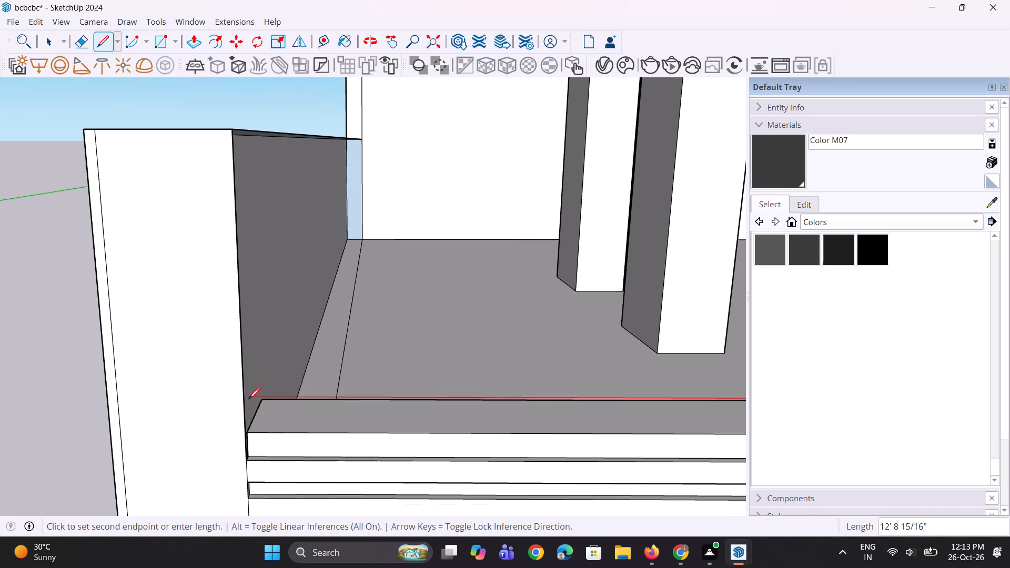
{"action": "scroll", "coordinate": [248, 400], "scroll_direction": "up", "scroll_amount": 3}
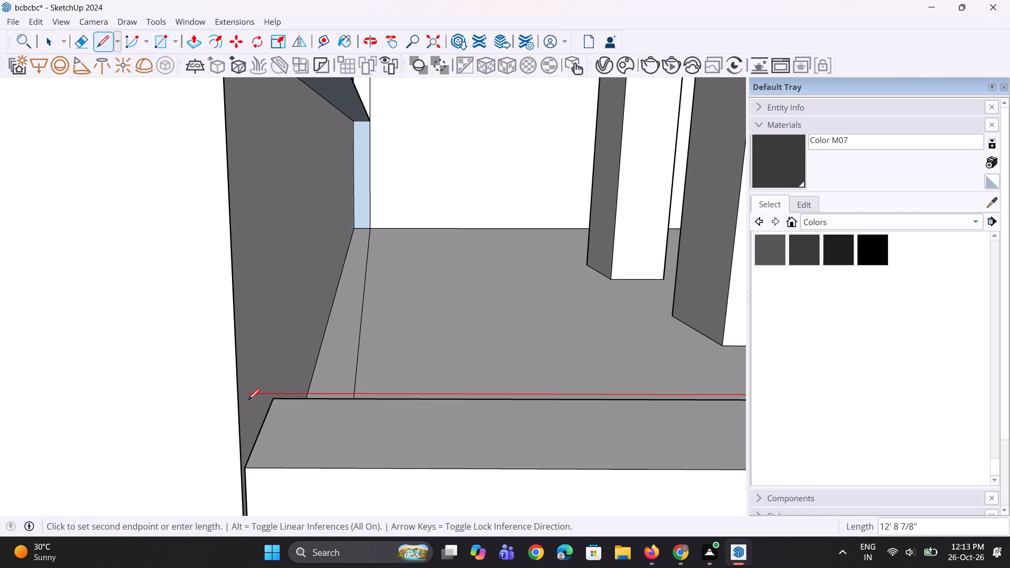
{"action": "left_click", "coordinate": [246, 399]}
{"action": "key", "text": "space"}
{"action": "key", "text": "space"}
Examine the new line above the front wall and the loose vertical lines among the ground-floor columns.
{"action": "scroll", "coordinate": [207, 430], "scroll_direction": "down", "scroll_amount": 7}
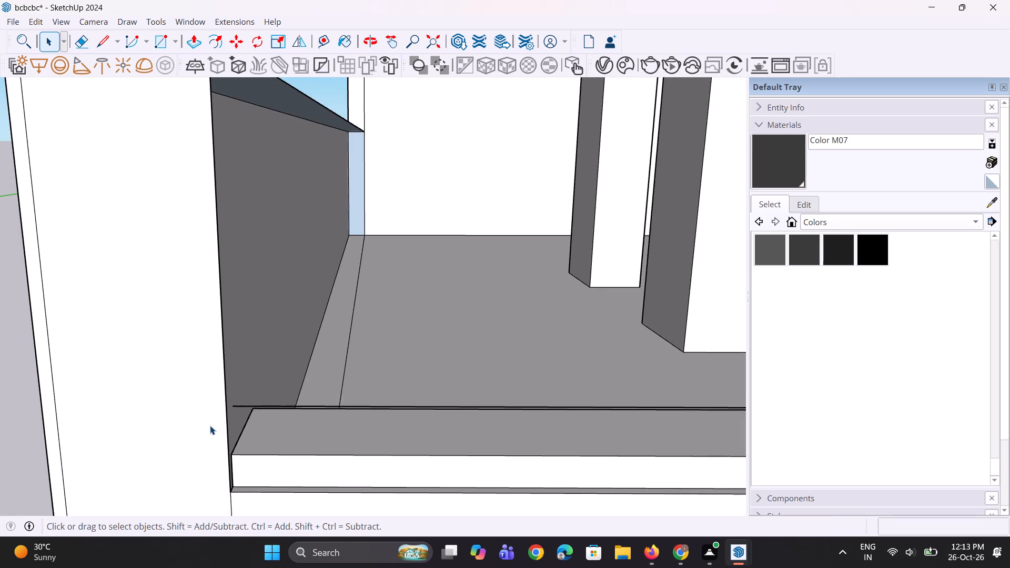
{"action": "scroll", "coordinate": [210, 425], "scroll_direction": "down", "scroll_amount": 7}
{"action": "middle_click_drag", "start_coordinate": [388, 434], "coordinate": [497, 356]}
{"action": "scroll", "coordinate": [240, 419], "scroll_direction": "down", "scroll_amount": 3}
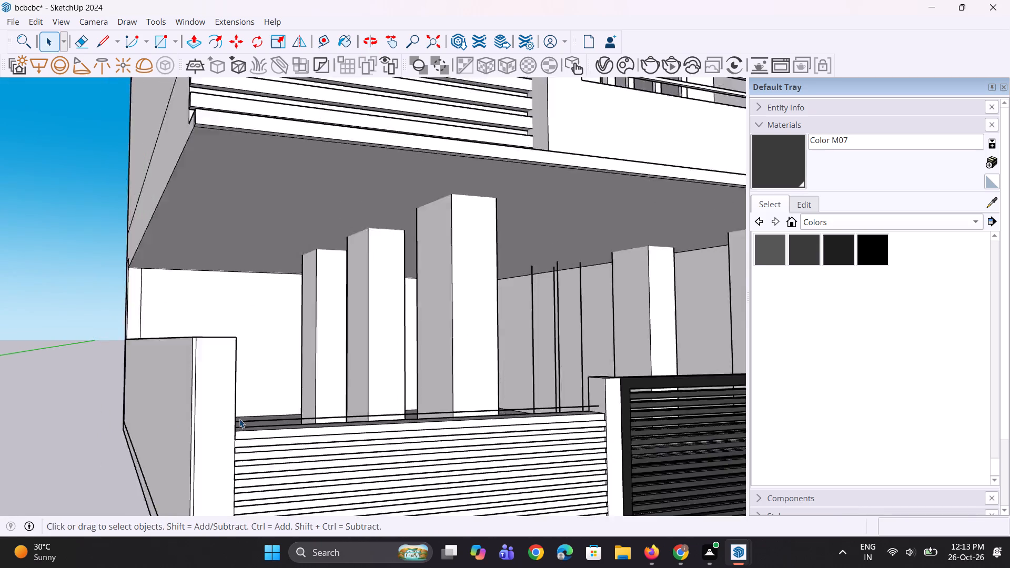
{"action": "scroll", "coordinate": [239, 419], "scroll_direction": "down", "scroll_amount": 2}
{"action": "middle_click_drag", "start_coordinate": [363, 411], "coordinate": [422, 413]}
{"action": "scroll", "coordinate": [493, 425], "scroll_direction": "up", "scroll_amount": 10}
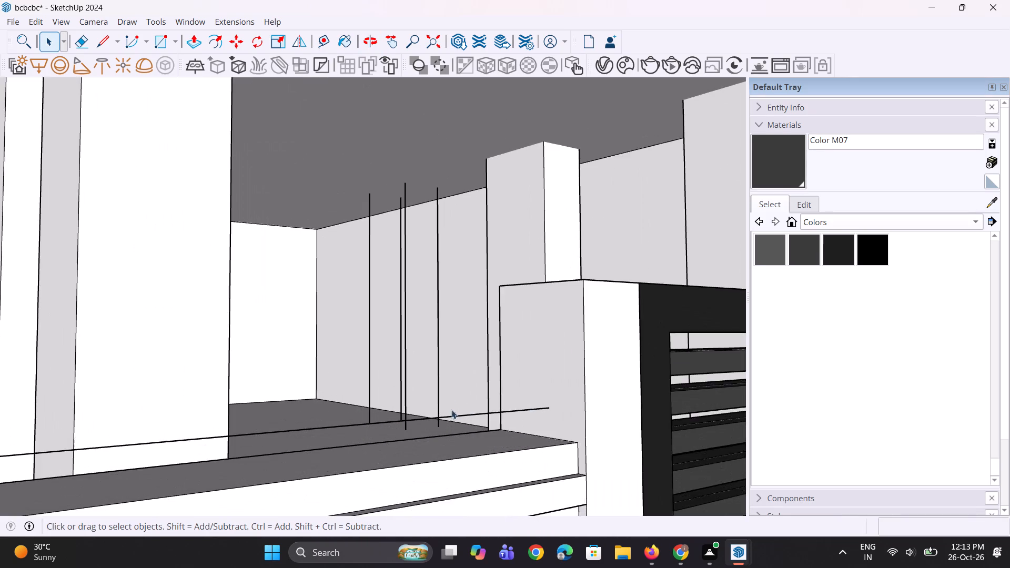
{"action": "scroll", "coordinate": [453, 412], "scroll_direction": "up", "scroll_amount": 1}
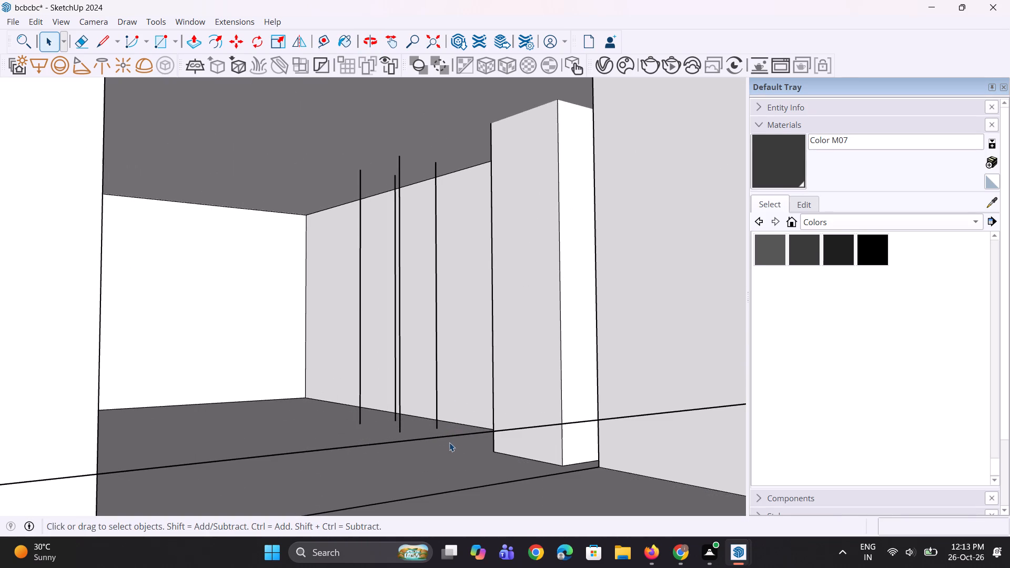
{"action": "scroll", "coordinate": [407, 442], "scroll_direction": "down", "scroll_amount": 5}
{"action": "middle_click_drag", "start_coordinate": [471, 398], "coordinate": [418, 453]}
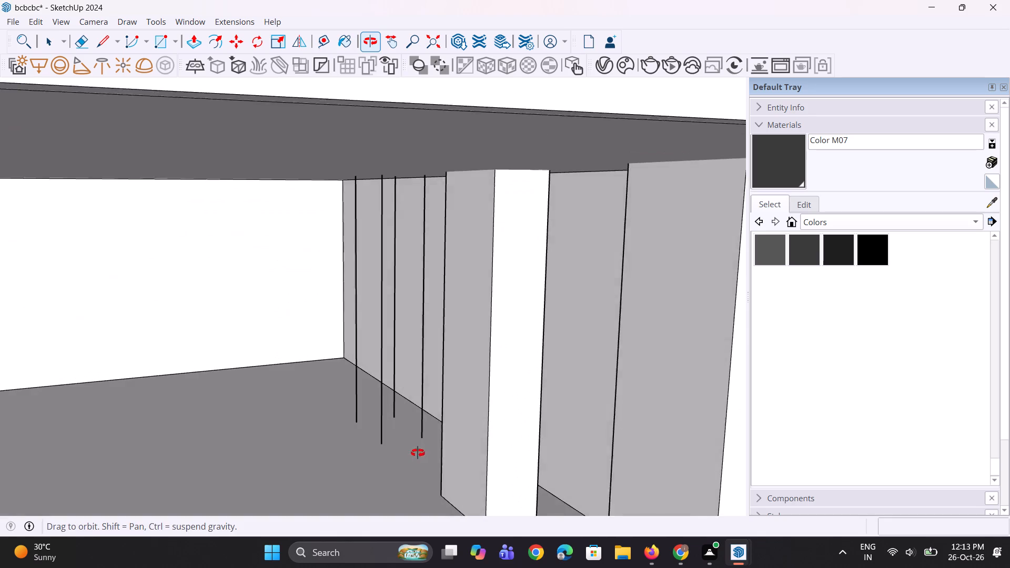
{"action": "middle_click_drag", "start_coordinate": [418, 453], "coordinate": [419, 449]}
{"action": "scroll", "coordinate": [419, 448], "scroll_direction": "down", "scroll_amount": 1}
{"action": "scroll", "coordinate": [381, 440], "scroll_direction": "up", "scroll_amount": 1}
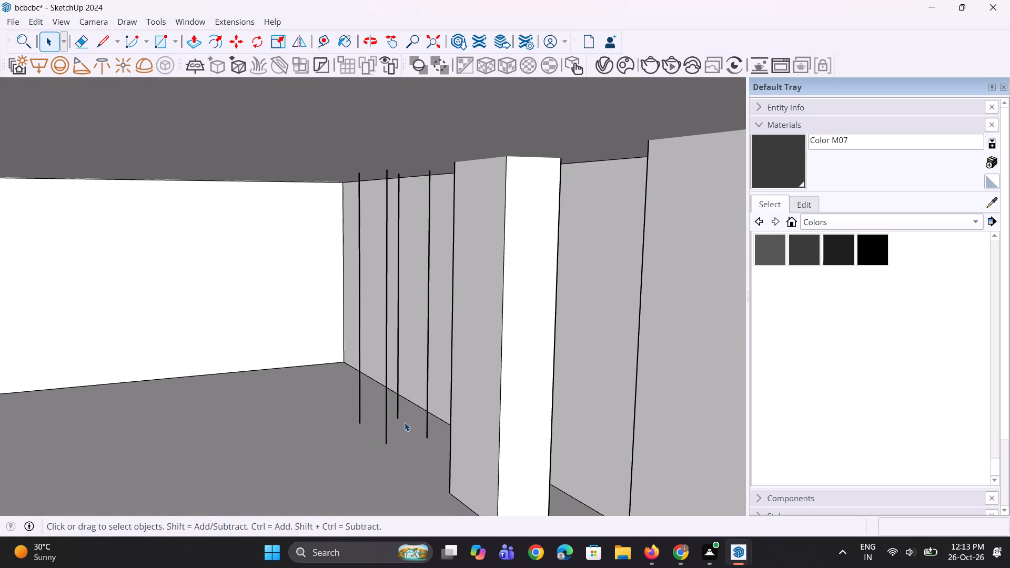
{"action": "scroll", "coordinate": [405, 422], "scroll_direction": "down", "scroll_amount": 9}
{"action": "middle_click_drag", "start_coordinate": [432, 419], "coordinate": [350, 381]}
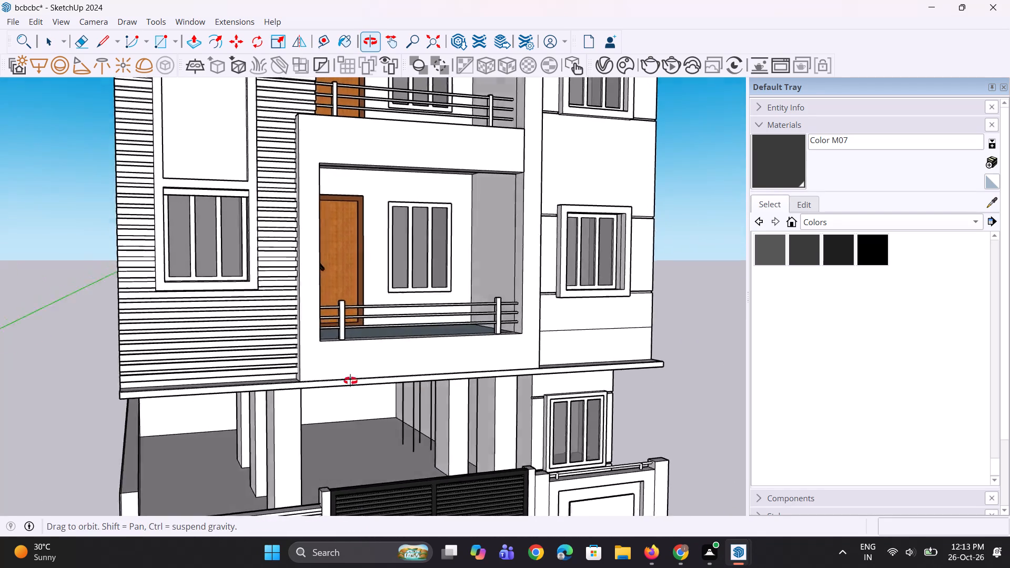
{"action": "middle_click_drag", "start_coordinate": [350, 381], "coordinate": [426, 410]}
{"action": "scroll", "coordinate": [412, 433], "scroll_direction": "up", "scroll_amount": 7}
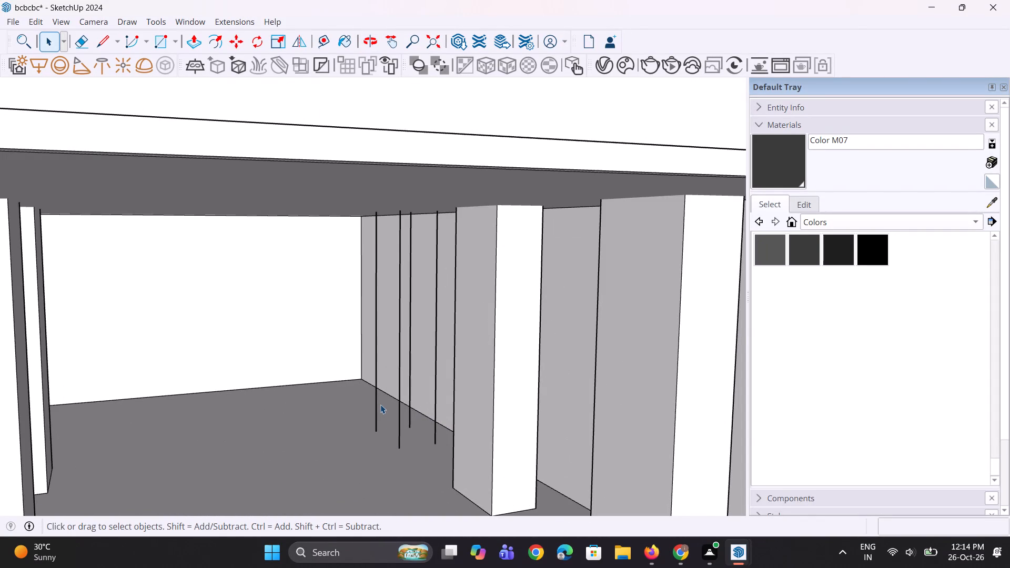
Copy the line above the slatted wall upward by about 3 5/8" and array it as three copies (*3).
{"action": "scroll", "coordinate": [380, 404], "scroll_direction": "down", "scroll_amount": 8}
{"action": "scroll", "coordinate": [427, 393], "scroll_direction": "down", "scroll_amount": 4}
{"action": "scroll", "coordinate": [352, 446], "scroll_direction": "up", "scroll_amount": 8}
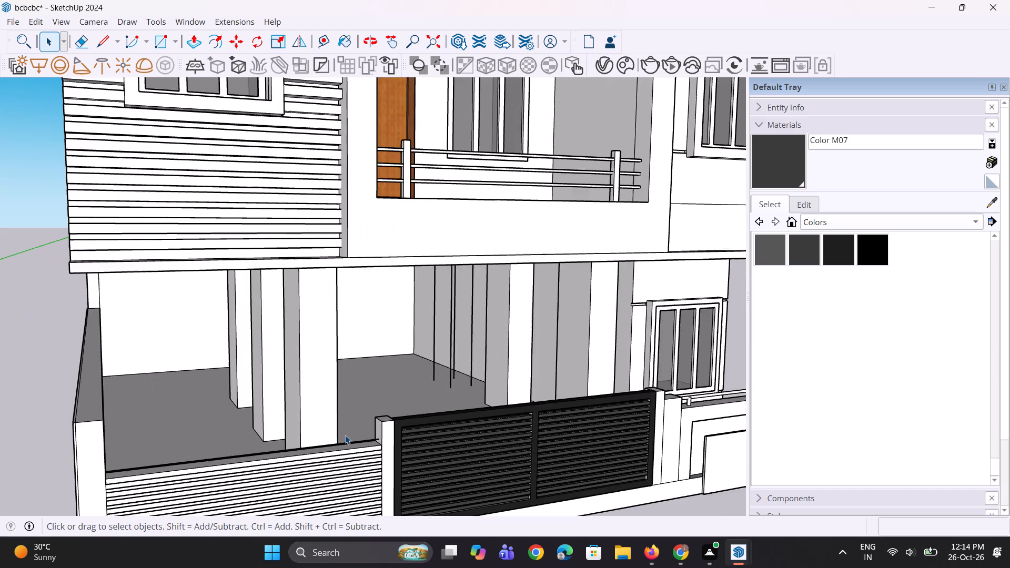
{"action": "scroll", "coordinate": [345, 435], "scroll_direction": "up", "scroll_amount": 16}
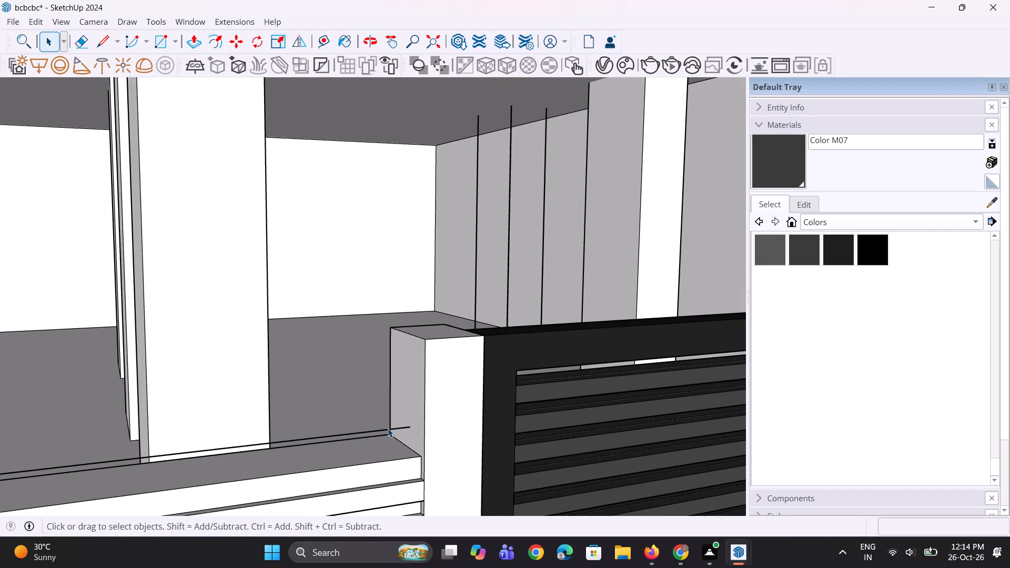
{"action": "left_click", "coordinate": [386, 430]}
{"action": "scroll", "coordinate": [389, 430], "scroll_direction": "up", "scroll_amount": 2}
{"action": "key", "text": "m"}
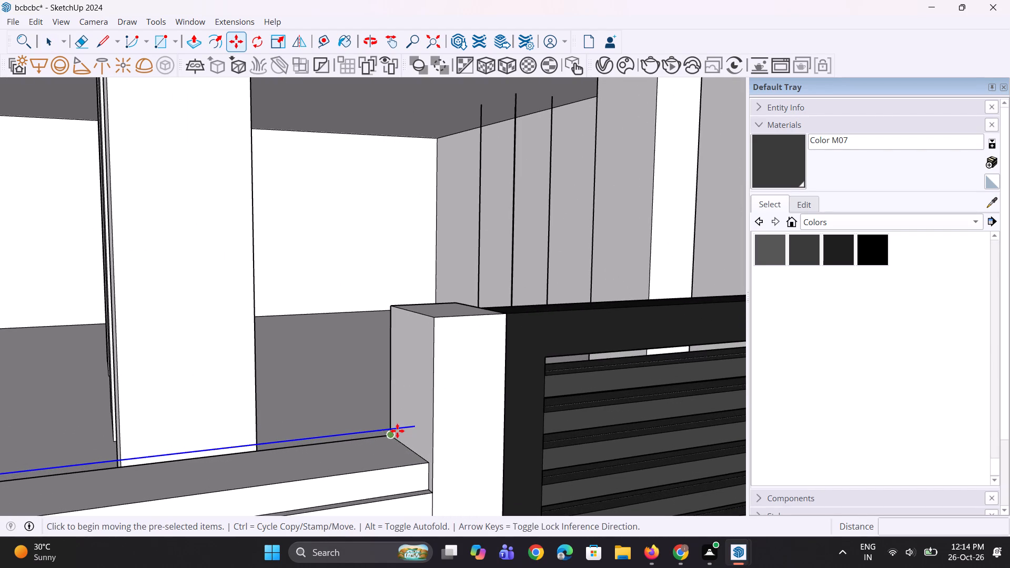
{"action": "scroll", "coordinate": [411, 412], "scroll_direction": "up", "scroll_amount": 3}
{"action": "left_click", "coordinate": [415, 432]}
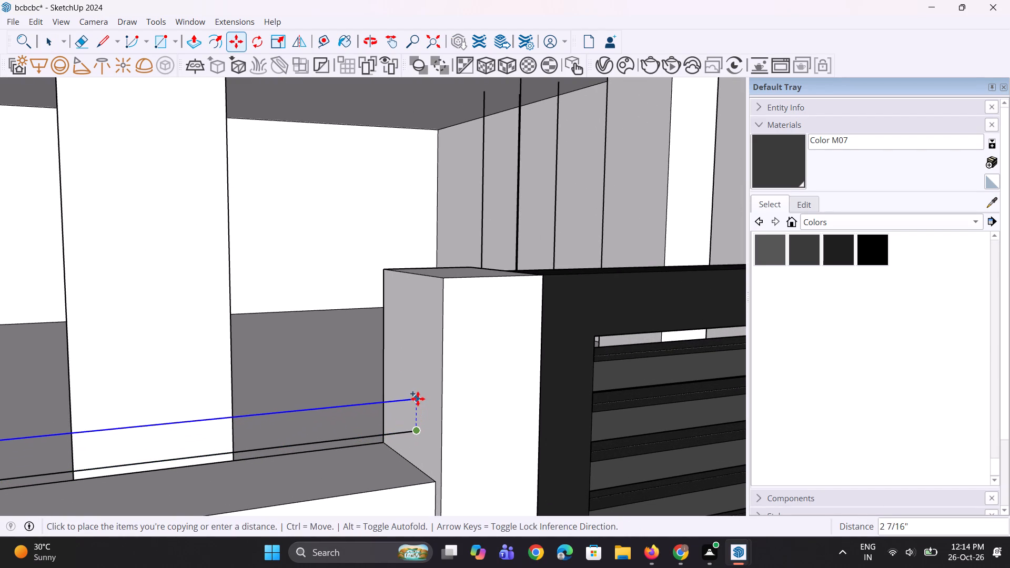
{"action": "left_click", "coordinate": [418, 384]}
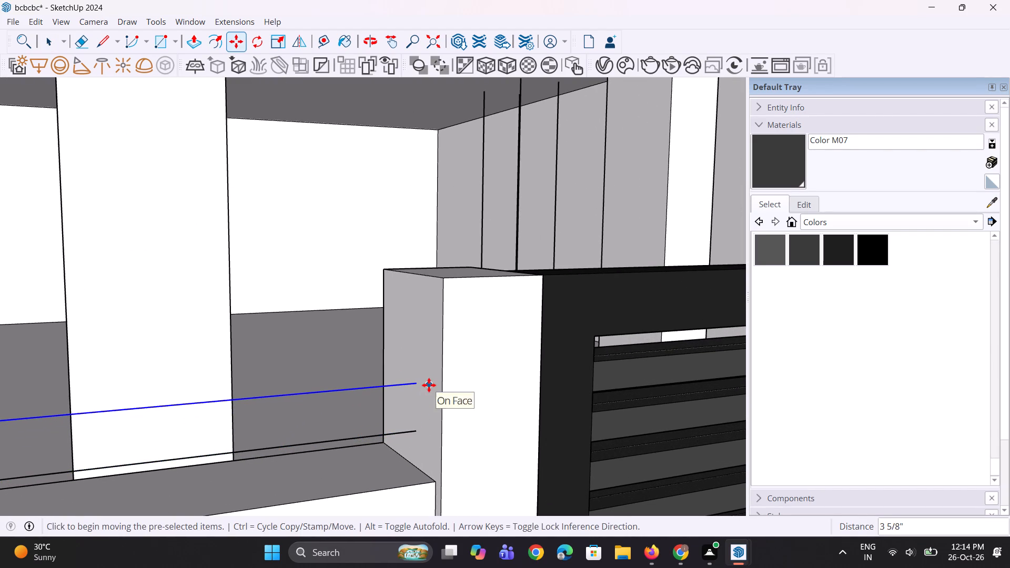
{"action": "type", "text": "*6"}
{"action": "key", "text": "BackSpace"}
{"action": "key", "text": "3"}
{"action": "key", "text": "Return"}
Inspect the stacked lines above the slatted wall and where they end on the gate pillar's side face.
{"action": "scroll", "coordinate": [428, 385], "scroll_direction": "down", "scroll_amount": 4}
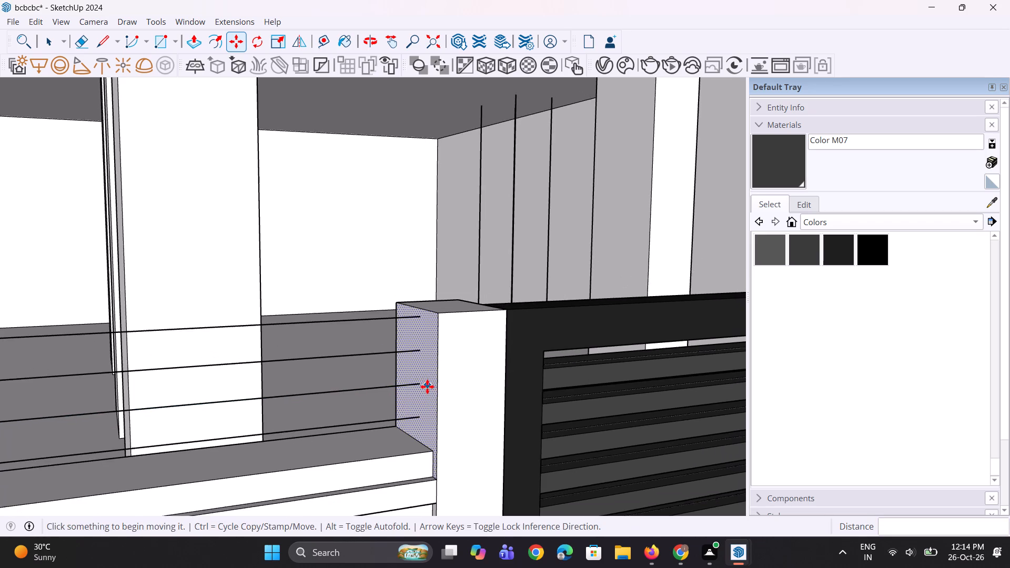
{"action": "middle_click_drag", "start_coordinate": [397, 379], "coordinate": [364, 377]}
{"action": "scroll", "coordinate": [423, 375], "scroll_direction": "down", "scroll_amount": 6}
{"action": "middle_click_drag", "start_coordinate": [402, 344], "coordinate": [399, 316]}
{"action": "middle_click_drag", "start_coordinate": [399, 323], "coordinate": [452, 464]}
{"action": "scroll", "coordinate": [469, 442], "scroll_direction": "down", "scroll_amount": 2}
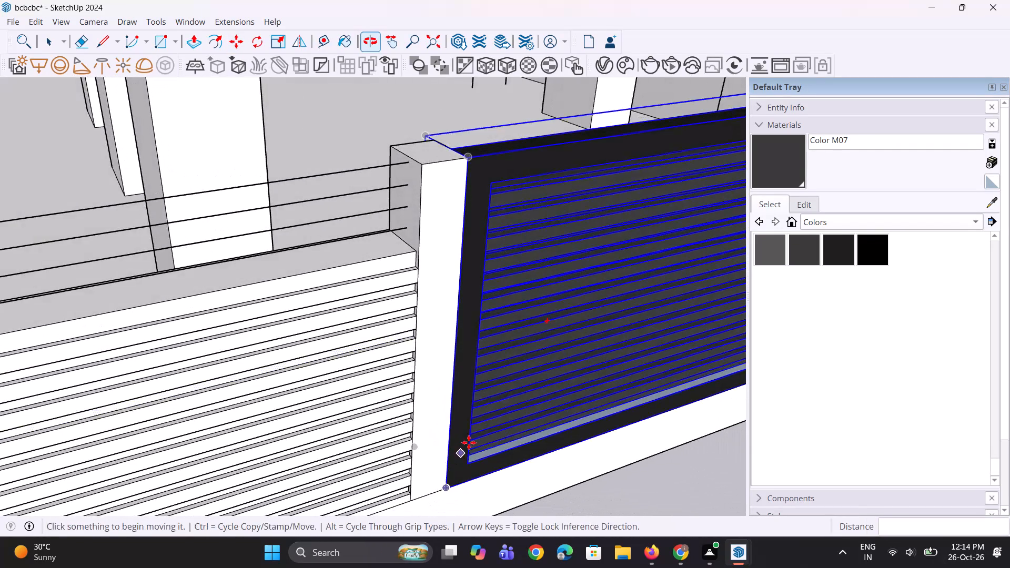
{"action": "scroll", "coordinate": [469, 442], "scroll_direction": "down", "scroll_amount": 2}
{"action": "key", "text": "space"}
{"action": "key", "text": "space"}
{"action": "left_click", "coordinate": [598, 510]}
{"action": "middle_click_drag", "start_coordinate": [390, 391], "coordinate": [386, 349]}
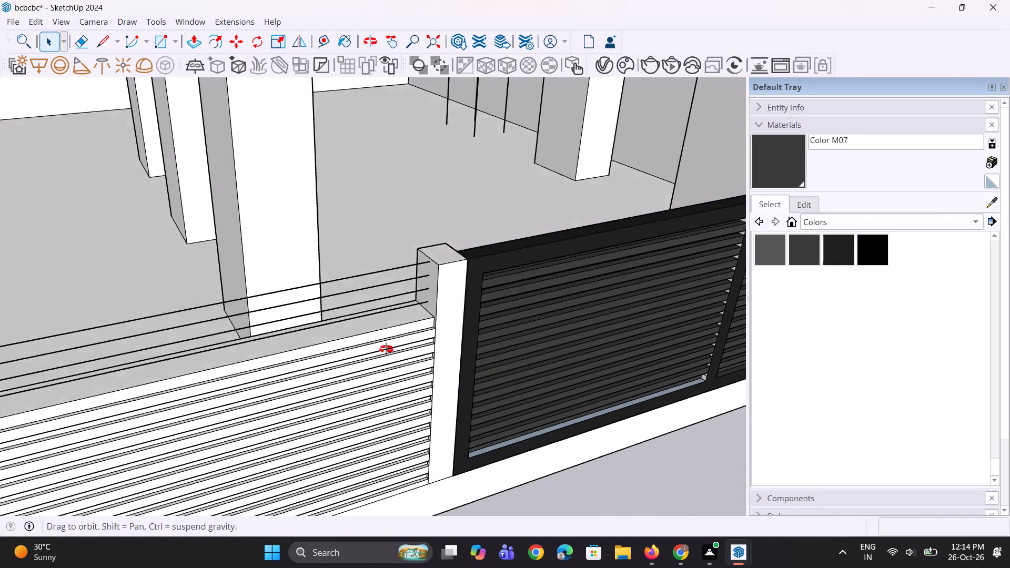
{"action": "middle_click_drag", "start_coordinate": [386, 349], "coordinate": [386, 340]}
{"action": "scroll", "coordinate": [395, 232], "scroll_direction": "up", "scroll_amount": 3}
{"action": "scroll", "coordinate": [536, 317], "scroll_direction": "up", "scroll_amount": 2}
{"action": "middle_click_drag", "start_coordinate": [542, 297], "coordinate": [544, 266]}
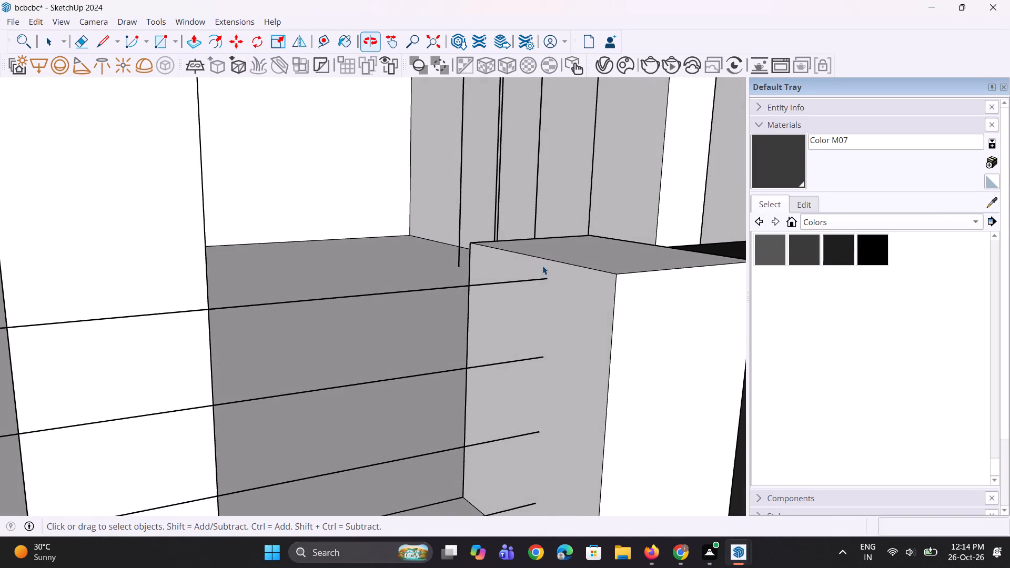
Draw a rectangle about 13/16" by 1 5/16" around the top horizontal line's end on the gate pillar's side face.
{"action": "scroll", "coordinate": [525, 268], "scroll_direction": "up", "scroll_amount": 2}
{"action": "key", "text": "r"}
{"action": "scroll", "coordinate": [532, 287], "scroll_direction": "up", "scroll_amount": 2}
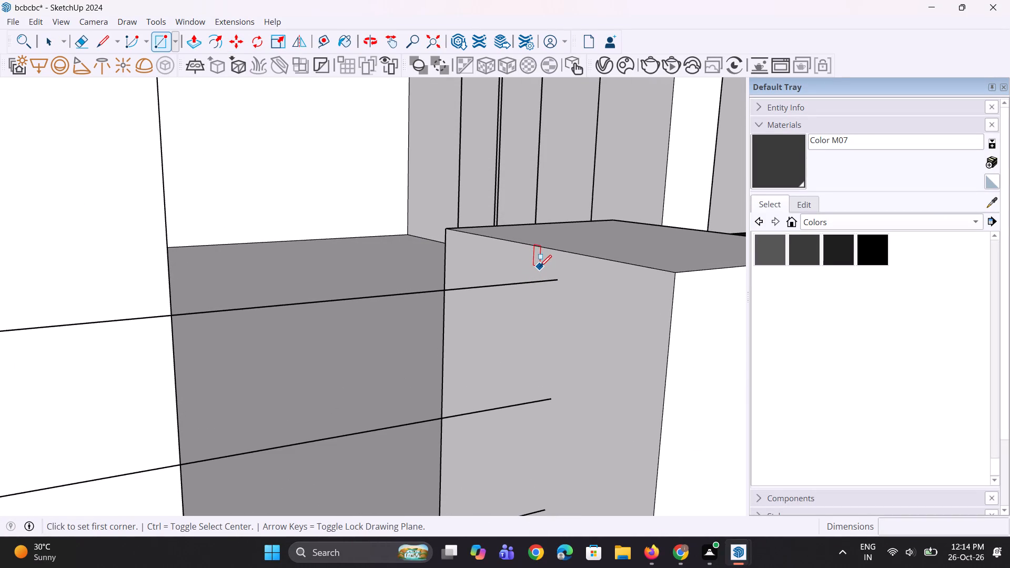
{"action": "left_click", "coordinate": [540, 267]}
{"action": "left_click", "coordinate": [566, 302]}
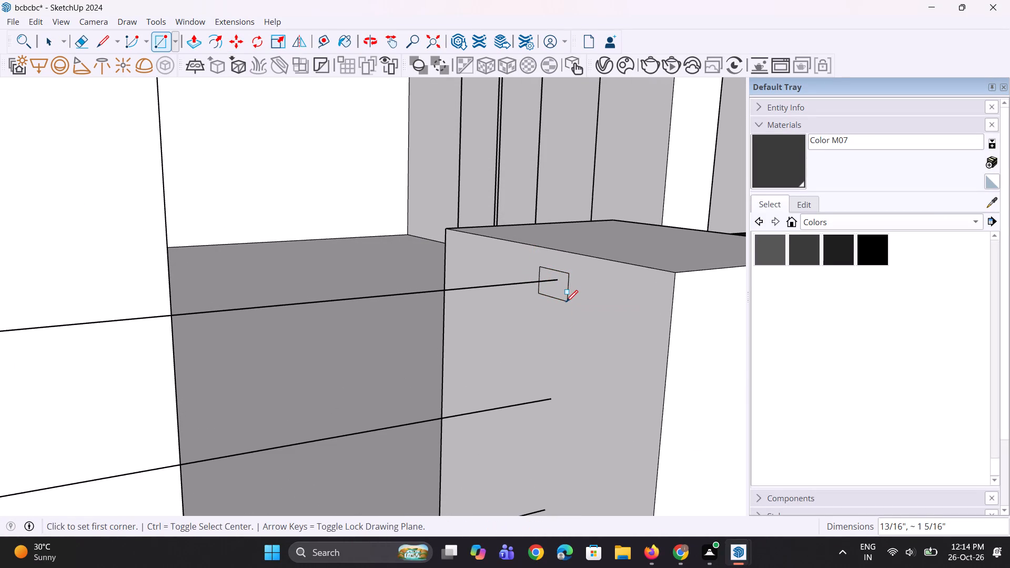
{"action": "key", "text": "space"}
{"action": "key", "text": "space"}
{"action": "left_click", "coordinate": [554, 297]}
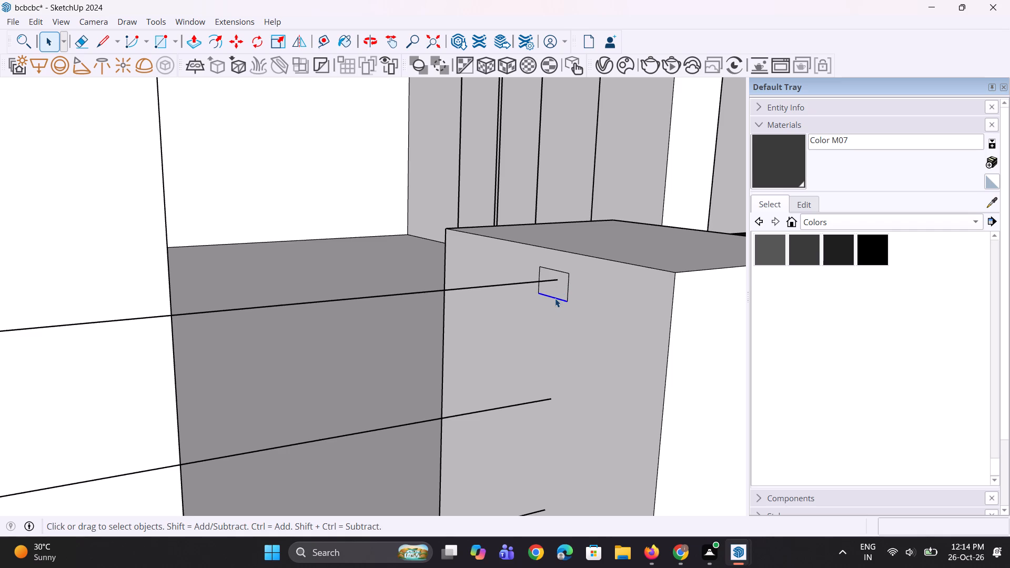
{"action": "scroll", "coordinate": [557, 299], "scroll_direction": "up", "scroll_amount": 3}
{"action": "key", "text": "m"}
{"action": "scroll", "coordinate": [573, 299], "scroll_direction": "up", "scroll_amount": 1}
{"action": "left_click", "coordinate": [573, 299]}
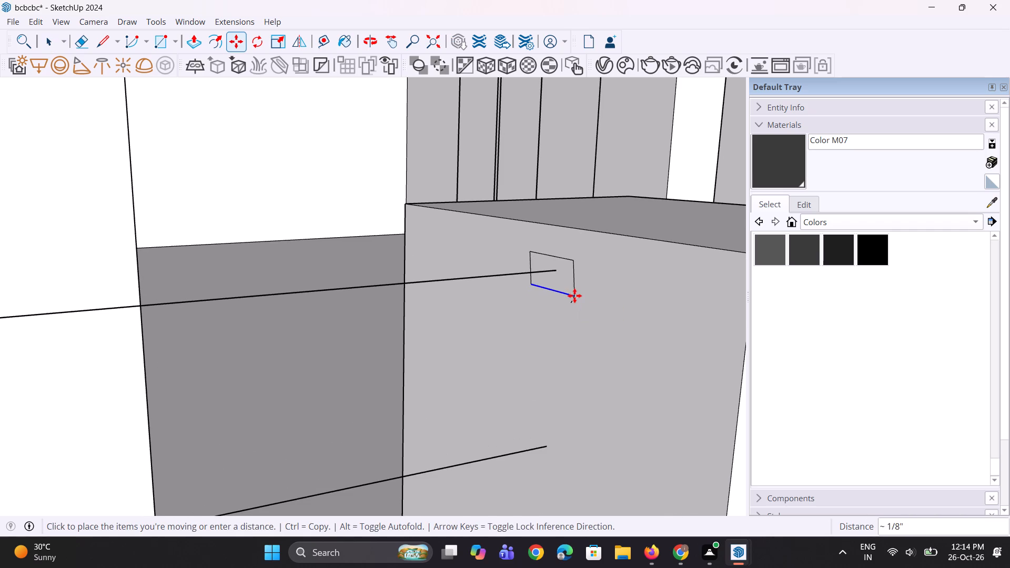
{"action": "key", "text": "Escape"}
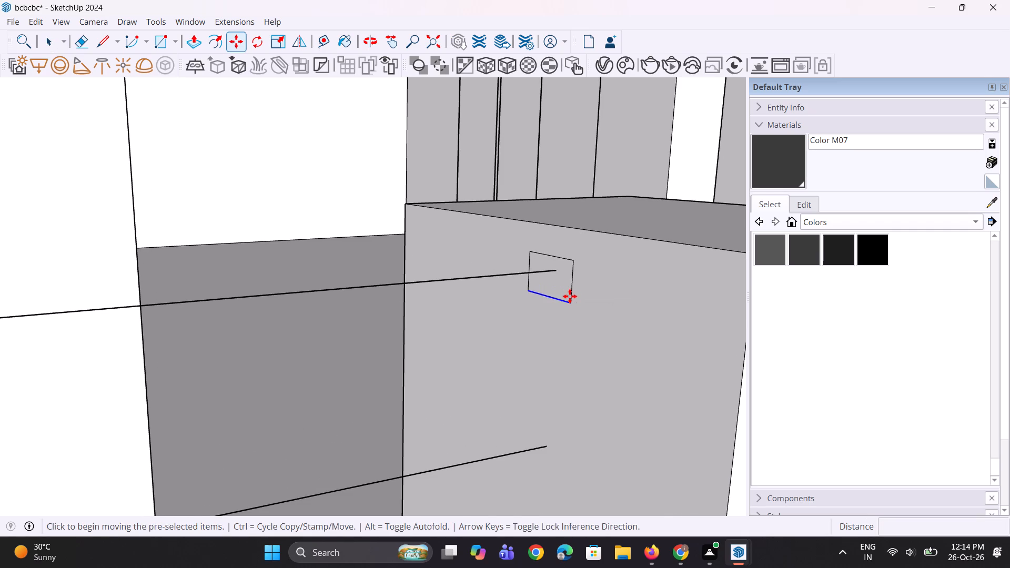
Move the small rectangle's upper edge up by about 1/8" on the gate pillar's side face.
{"action": "scroll", "coordinate": [561, 261], "scroll_direction": "up", "scroll_amount": 2}
{"action": "key", "text": "space"}
{"action": "left_click", "coordinate": [565, 260]}
{"action": "scroll", "coordinate": [569, 259], "scroll_direction": "up", "scroll_amount": 3}
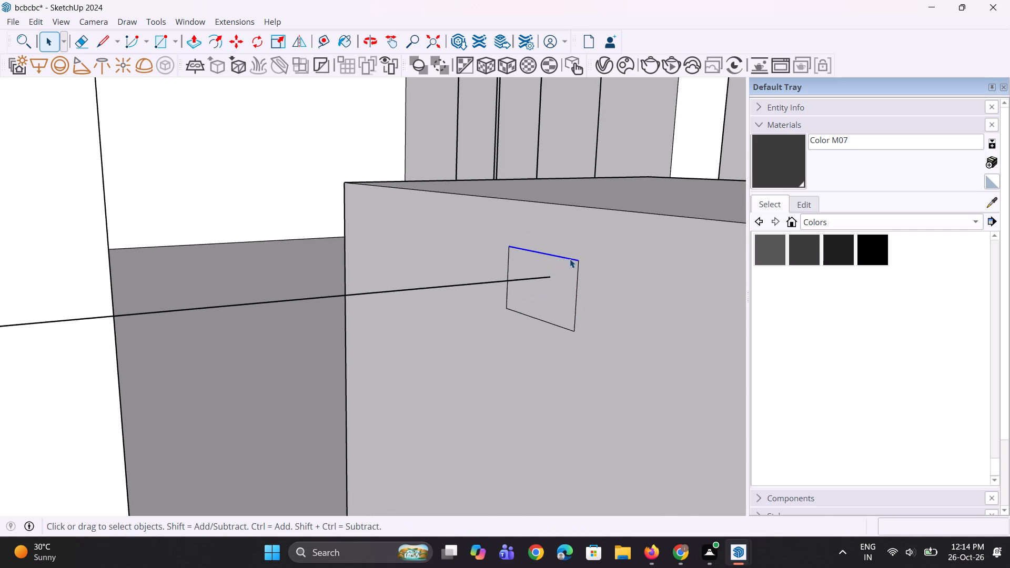
{"action": "key", "text": "m"}
{"action": "left_click", "coordinate": [578, 260]}
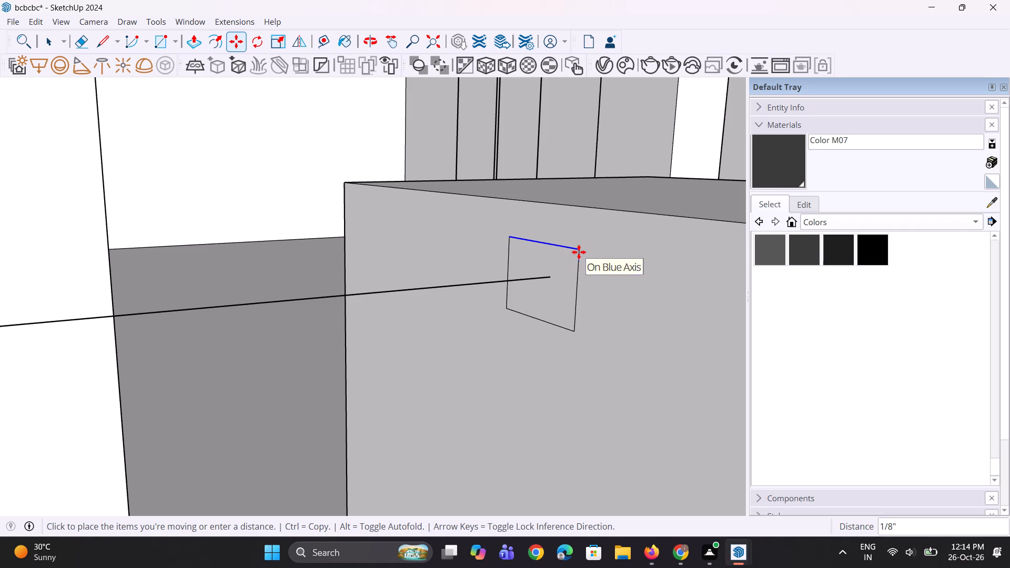
{"action": "left_click", "coordinate": [579, 252]}
{"action": "key", "text": "space"}
Copy the small rectangle down the pillar face by about 3 1/2" to the next line's end and array it as three copies (*3).
{"action": "left_click", "coordinate": [565, 287]}
{"action": "scroll", "coordinate": [498, 295], "scroll_direction": "down", "scroll_amount": 11}
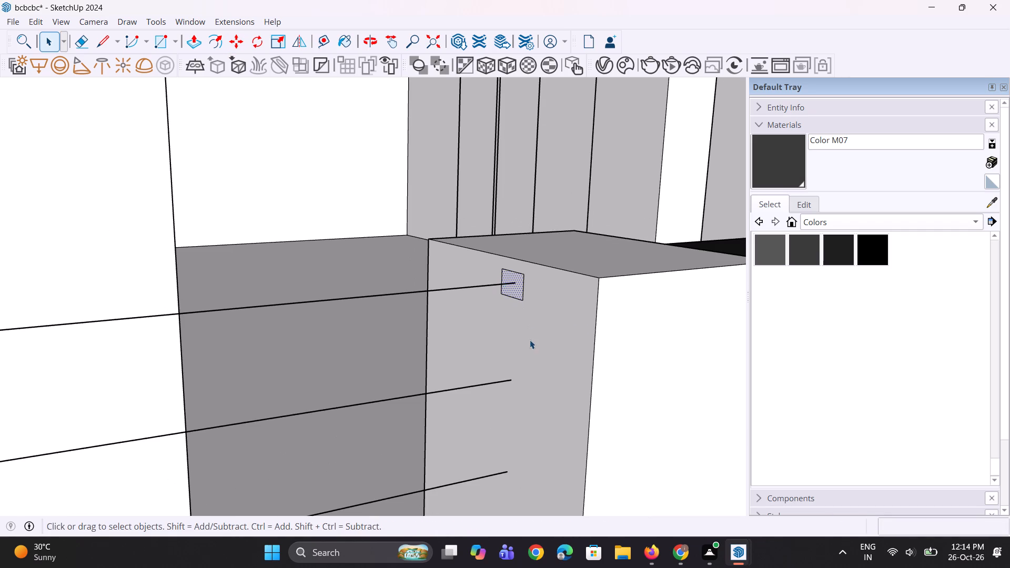
{"action": "key", "text": "m"}
{"action": "scroll", "coordinate": [539, 340], "scroll_direction": "up", "scroll_amount": 3}
{"action": "left_click", "coordinate": [520, 287]}
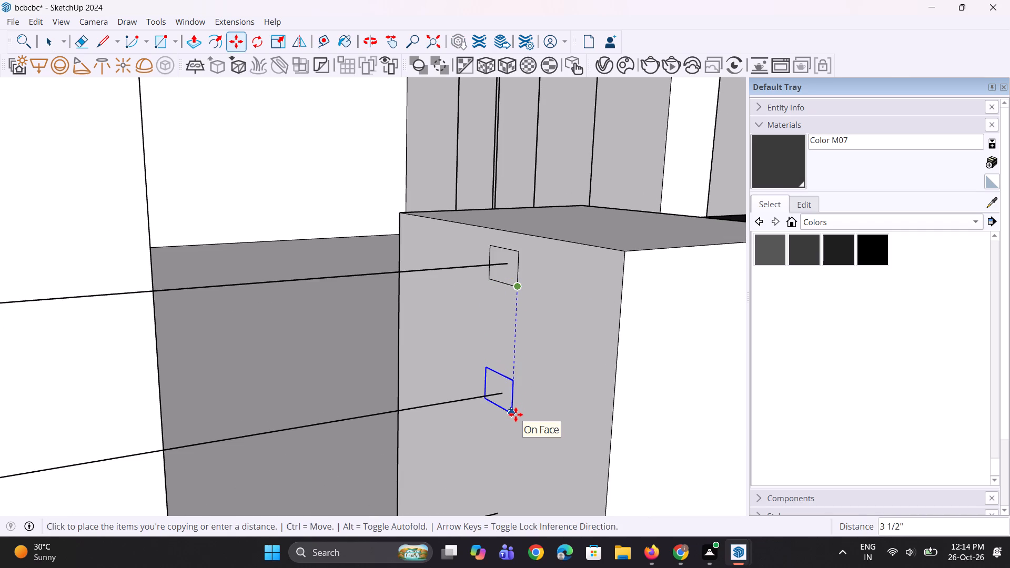
{"action": "left_click", "coordinate": [516, 418]}
{"action": "type", "text": "*3"}
{"action": "key", "text": "Return"}
Inspect the small rectangles around the four line ends on the gate pillar's side face.
{"action": "scroll", "coordinate": [509, 421], "scroll_direction": "down", "scroll_amount": 12}
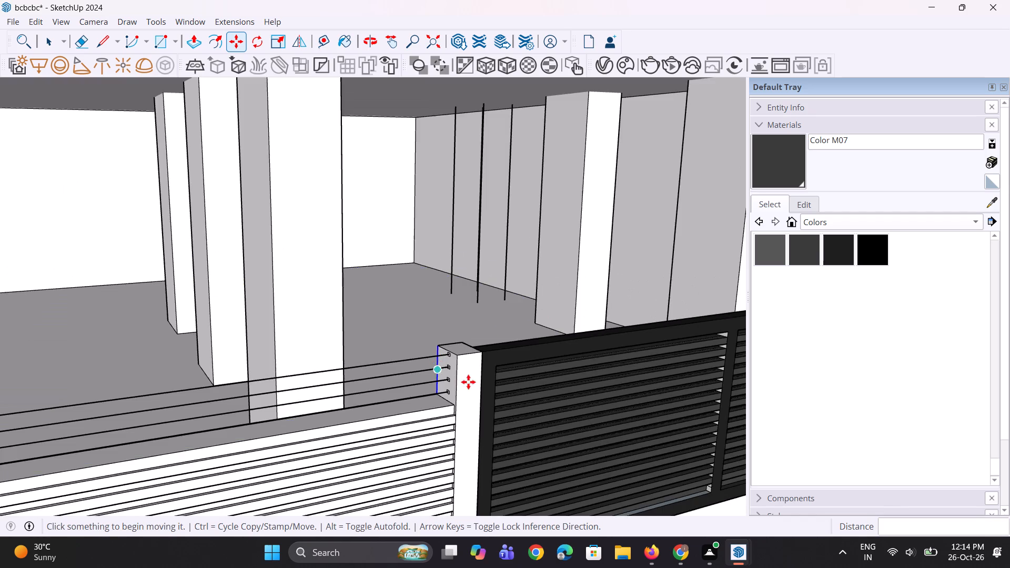
{"action": "scroll", "coordinate": [469, 383], "scroll_direction": "down", "scroll_amount": 2}
{"action": "scroll", "coordinate": [470, 386], "scroll_direction": "up", "scroll_amount": 1}
{"action": "middle_click_drag", "start_coordinate": [470, 386], "coordinate": [482, 357]}
{"action": "scroll", "coordinate": [465, 349], "scroll_direction": "up", "scroll_amount": 7}
{"action": "key", "text": "space"}
{"action": "scroll", "coordinate": [448, 347], "scroll_direction": "up", "scroll_amount": 4}
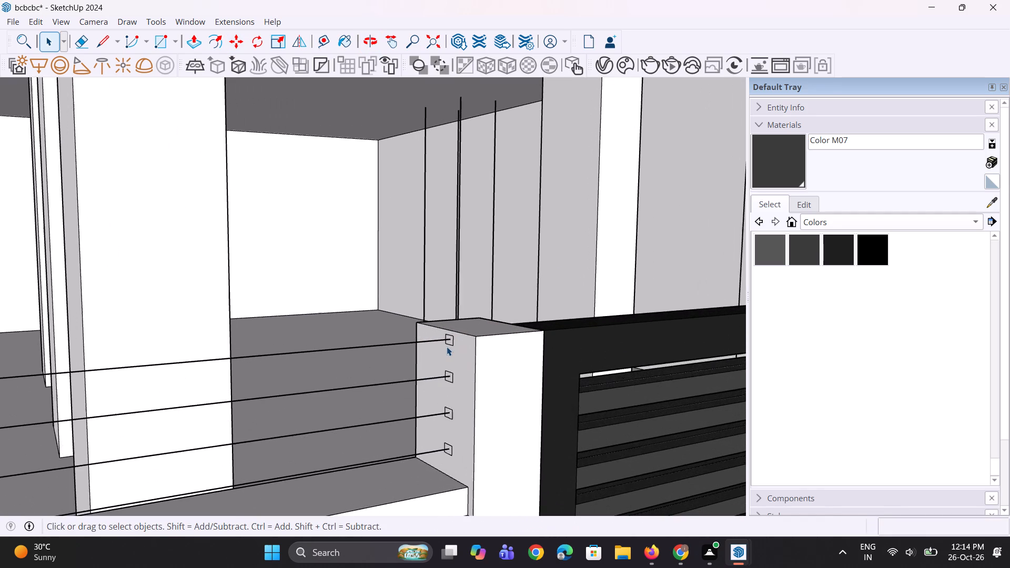
{"action": "key", "text": "space"}
{"action": "scroll", "coordinate": [447, 346], "scroll_direction": "up", "scroll_amount": 2}
{"action": "scroll", "coordinate": [451, 352], "scroll_direction": "down", "scroll_amount": 5}
{"action": "middle_click_drag", "start_coordinate": [466, 381], "coordinate": [460, 388]}
{"action": "scroll", "coordinate": [486, 363], "scroll_direction": "down", "scroll_amount": 6}
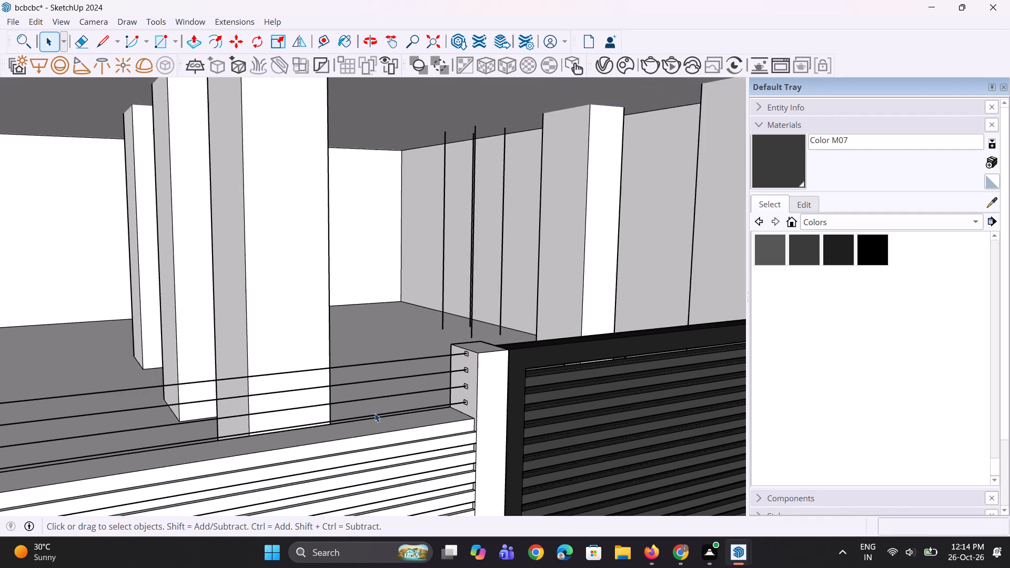
Draw a vertical line about 1' 1 5/8" long from the top horizontal line down to the top of the slatted wall.
{"action": "middle_click_drag", "start_coordinate": [371, 413], "coordinate": [356, 419]}
{"action": "key", "text": "l"}
{"action": "scroll", "coordinate": [285, 404], "scroll_direction": "up", "scroll_amount": 1}
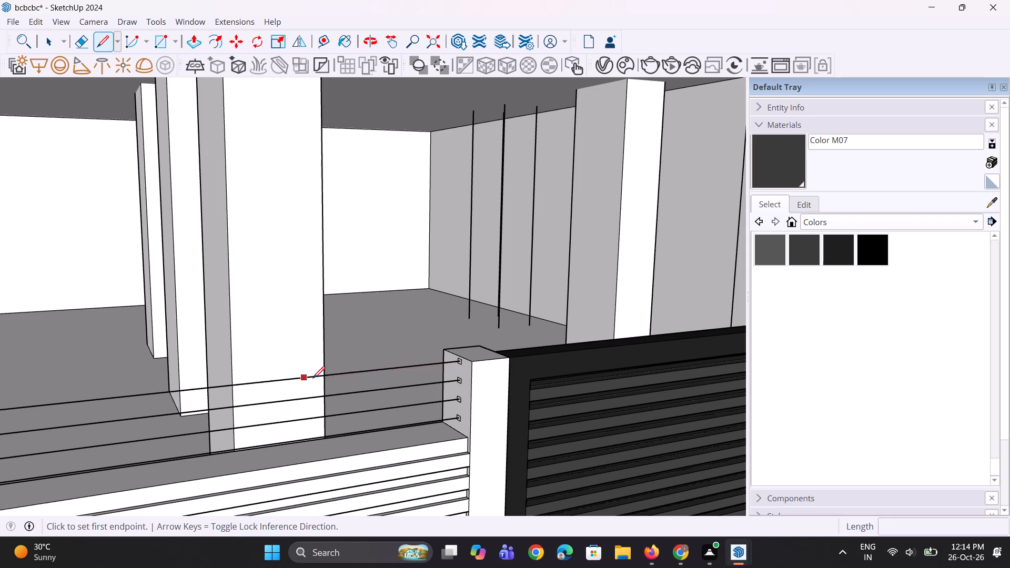
{"action": "left_click", "coordinate": [323, 374]}
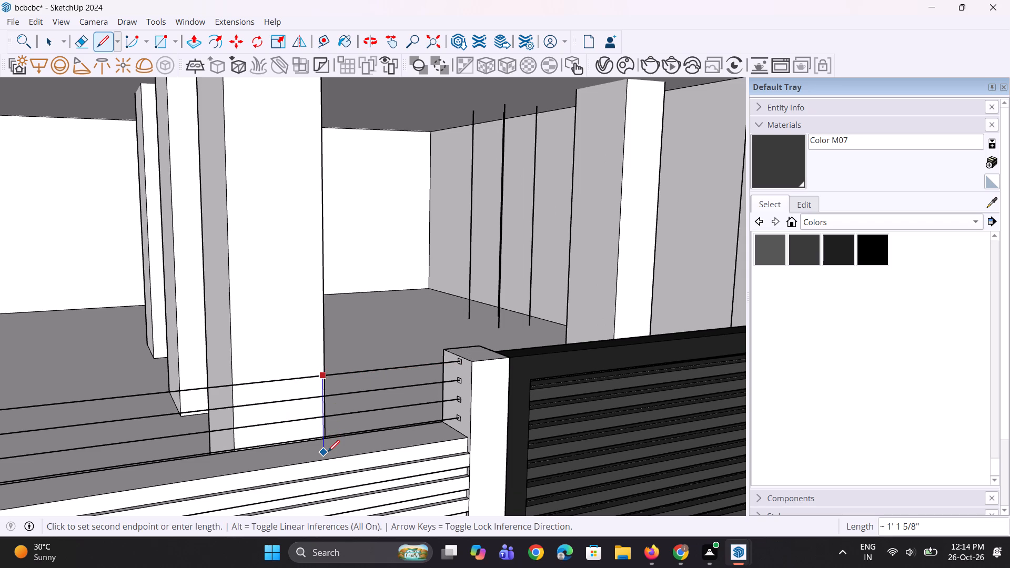
{"action": "left_click", "coordinate": [328, 452]}
{"action": "key", "text": "space"}
{"action": "key", "text": "space"}
Copy the vertical line's segments along the slatted wall by about 4' 1 1/4" away from the gate pillar and array them as two copies (*2).
{"action": "scroll", "coordinate": [324, 446], "scroll_direction": "up", "scroll_amount": 2}
{"action": "left_click", "coordinate": [323, 446]}
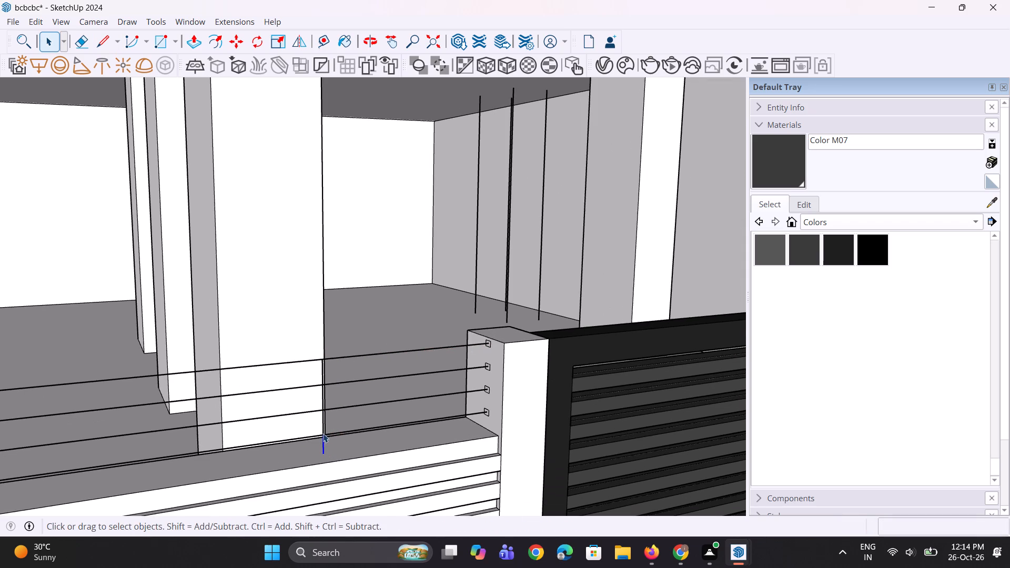
{"action": "scroll", "coordinate": [323, 432], "scroll_direction": "up", "scroll_amount": 6}
{"action": "left_click", "coordinate": [323, 428], "text": "ctrl"}
{"action": "scroll", "coordinate": [322, 381], "scroll_direction": "up", "scroll_amount": 1, "text": "ctrl"}
{"action": "left_click", "coordinate": [322, 379], "text": "ctrl"}
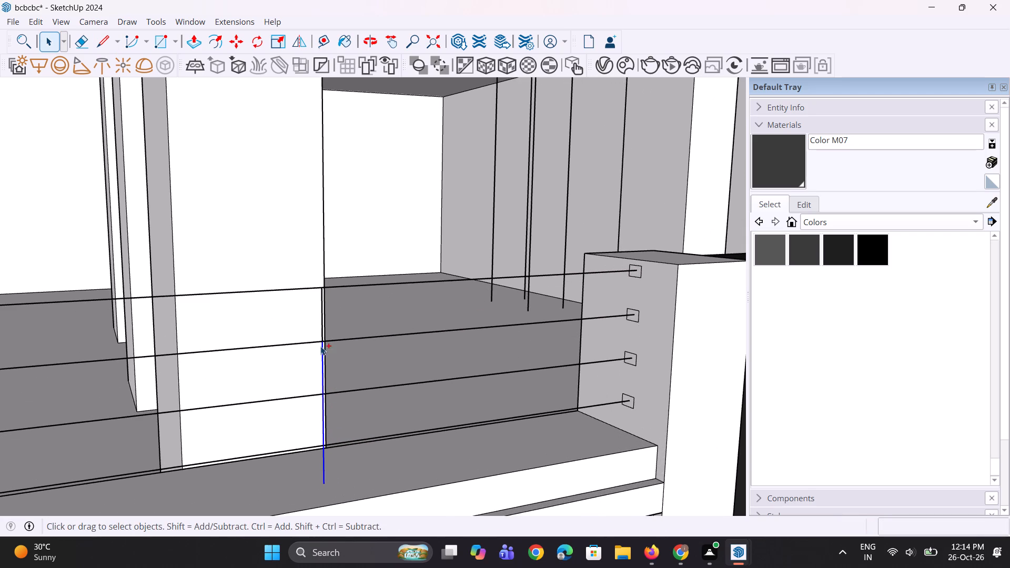
{"action": "left_click", "coordinate": [321, 325], "text": "ctrl"}
{"action": "key", "text": "m"}
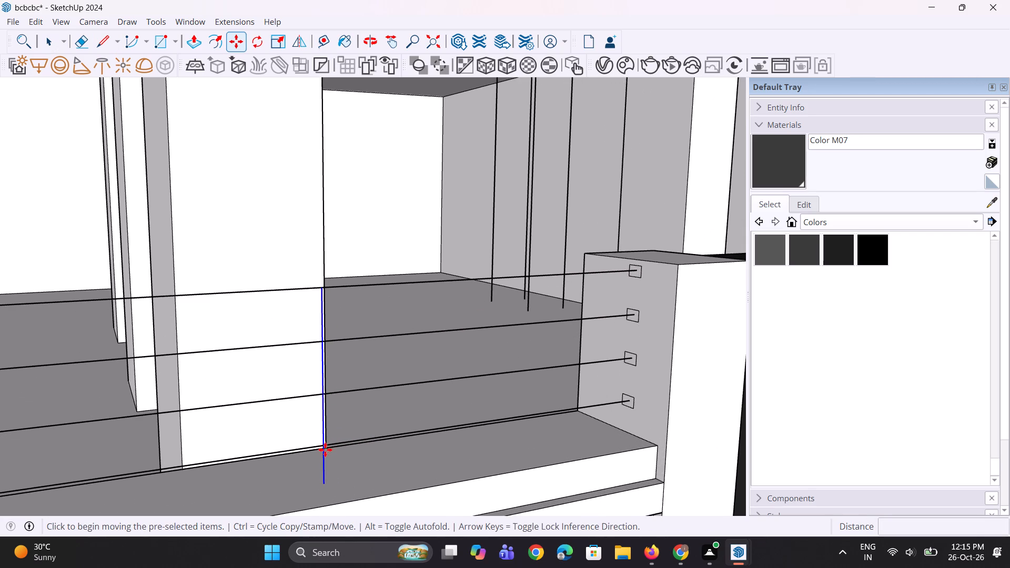
{"action": "left_click_drag", "start_coordinate": [322, 486], "coordinate": [286, 491]}
{"action": "scroll", "coordinate": [284, 490], "scroll_direction": "down", "scroll_amount": 2}
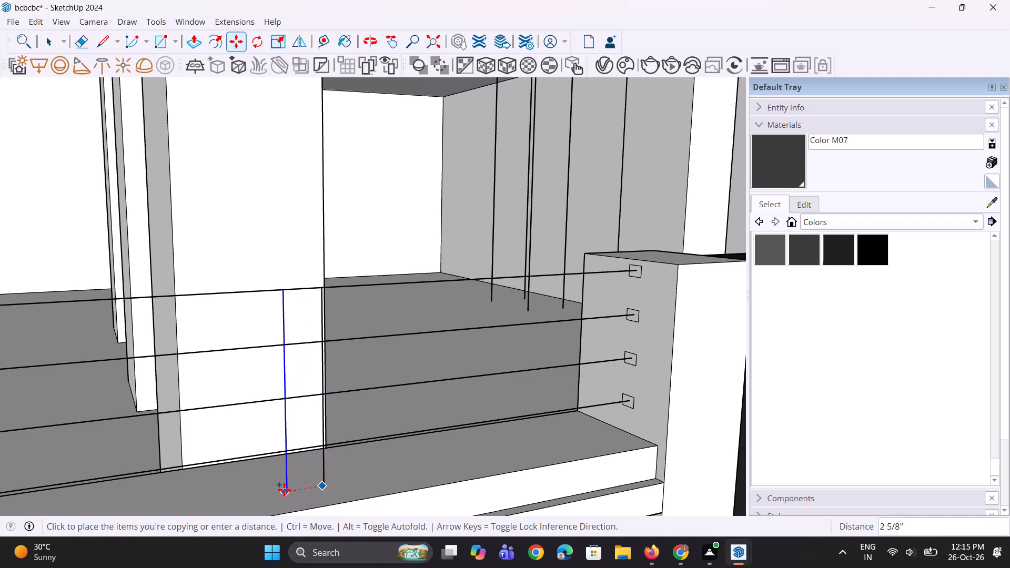
{"action": "scroll", "coordinate": [284, 490], "scroll_direction": "down", "scroll_amount": 20}
{"action": "scroll", "coordinate": [284, 490], "scroll_direction": "down", "scroll_amount": 6}
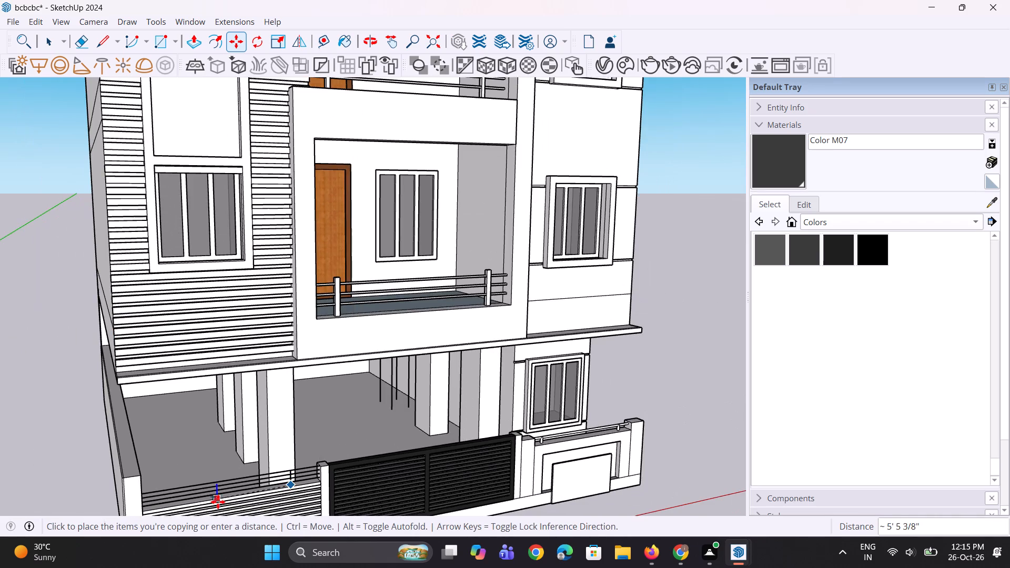
{"action": "scroll", "coordinate": [218, 502], "scroll_direction": "up", "scroll_amount": 8}
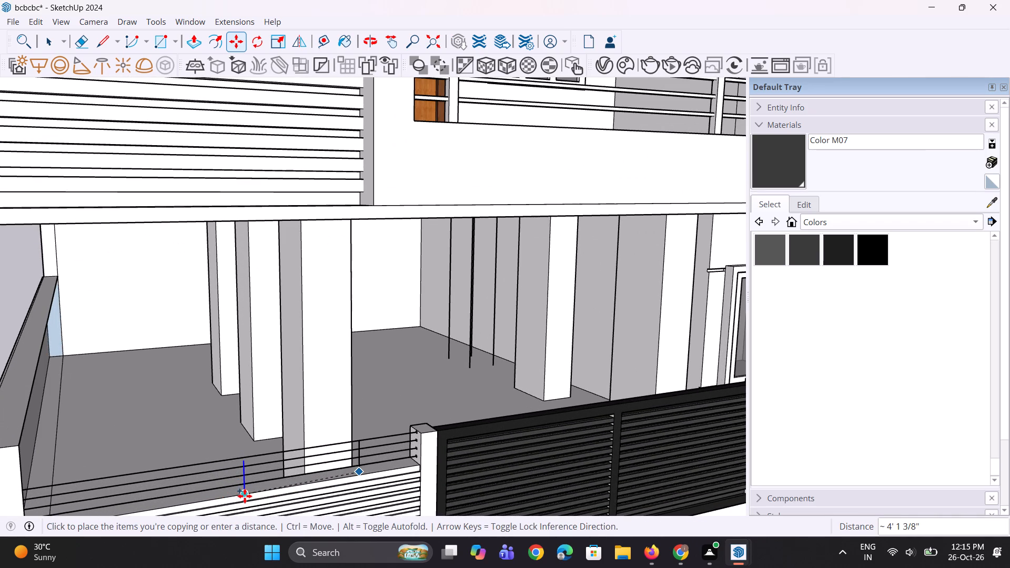
{"action": "scroll", "coordinate": [243, 489], "scroll_direction": "up", "scroll_amount": 5}
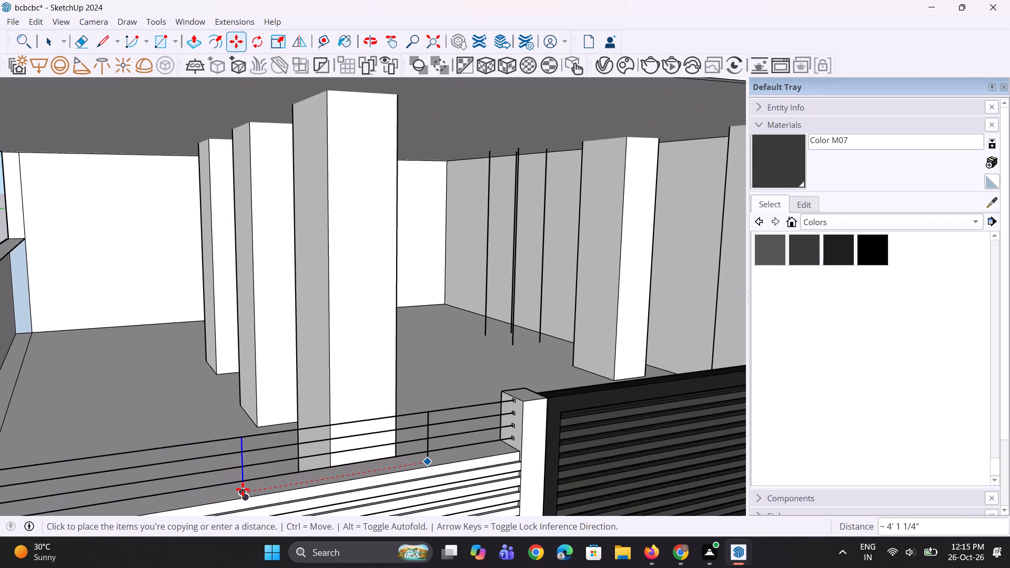
{"action": "left_click", "coordinate": [243, 489]}
{"action": "type", "text": "*2"}
{"action": "key", "text": "Return"}
Examine the spacing of the vertical lines along the railing above the slatted wall.
{"action": "scroll", "coordinate": [244, 490], "scroll_direction": "down", "scroll_amount": 2}
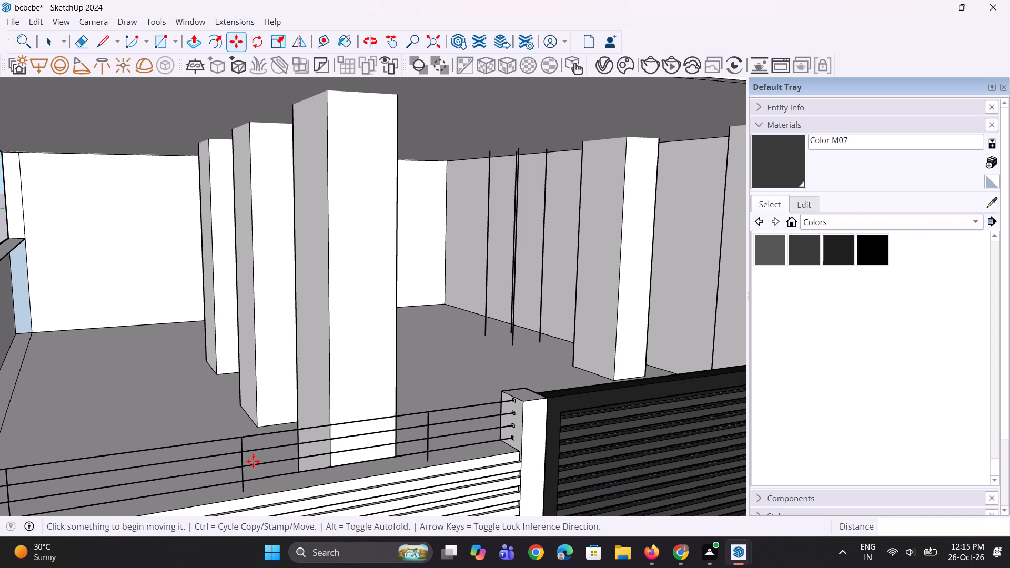
{"action": "scroll", "coordinate": [253, 461], "scroll_direction": "down", "scroll_amount": 10}
{"action": "scroll", "coordinate": [316, 405], "scroll_direction": "up", "scroll_amount": 1}
{"action": "middle_click_drag", "start_coordinate": [298, 405], "coordinate": [267, 404]}
{"action": "key", "text": "space"}
{"action": "scroll", "coordinate": [268, 439], "scroll_direction": "up", "scroll_amount": 6}
{"action": "key", "text": "space"}
{"action": "key", "text": "space"}
{"action": "middle_click_drag", "start_coordinate": [325, 414], "coordinate": [327, 437]}
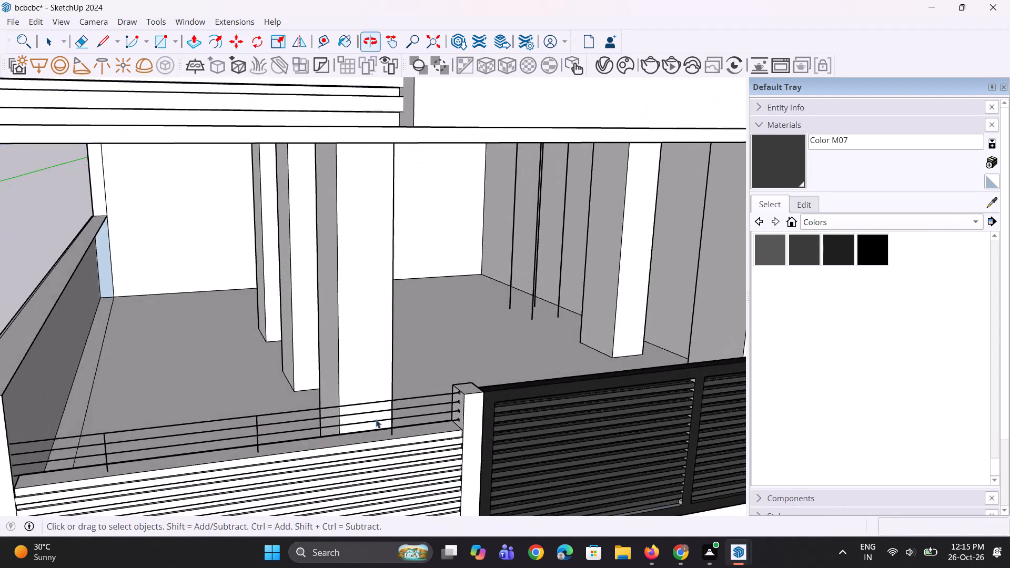
Draw a narrow rectangle on the slatted wall's top face around the foot of the vertical line nearest the gate pillar.
{"action": "scroll", "coordinate": [383, 424], "scroll_direction": "up", "scroll_amount": 9}
{"action": "middle_click_drag", "start_coordinate": [394, 475], "coordinate": [397, 488]}
{"action": "scroll", "coordinate": [402, 452], "scroll_direction": "up", "scroll_amount": 6}
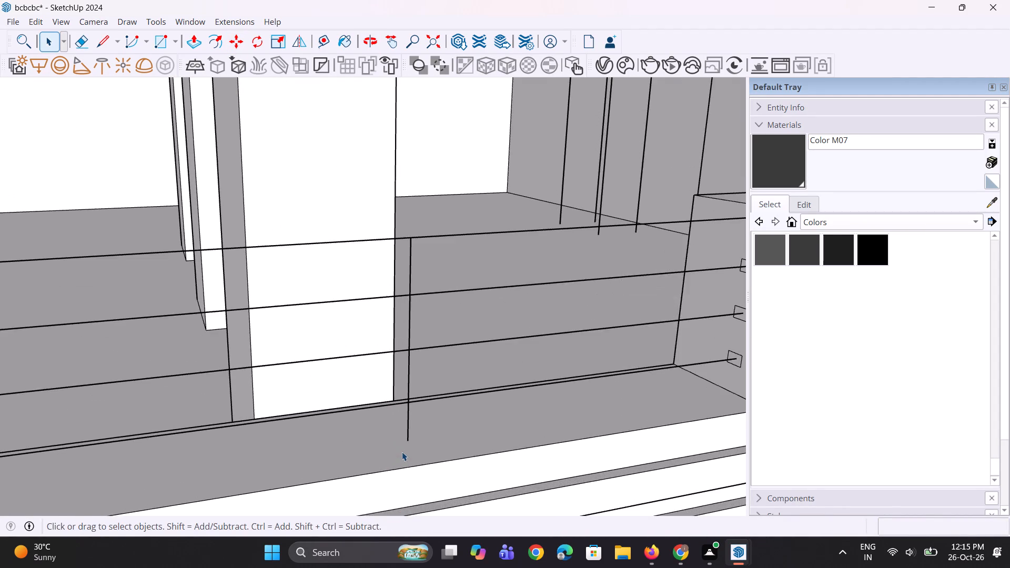
{"action": "key", "text": "r"}
{"action": "scroll", "coordinate": [405, 452], "scroll_direction": "up", "scroll_amount": 6}
{"action": "left_click", "coordinate": [384, 408]}
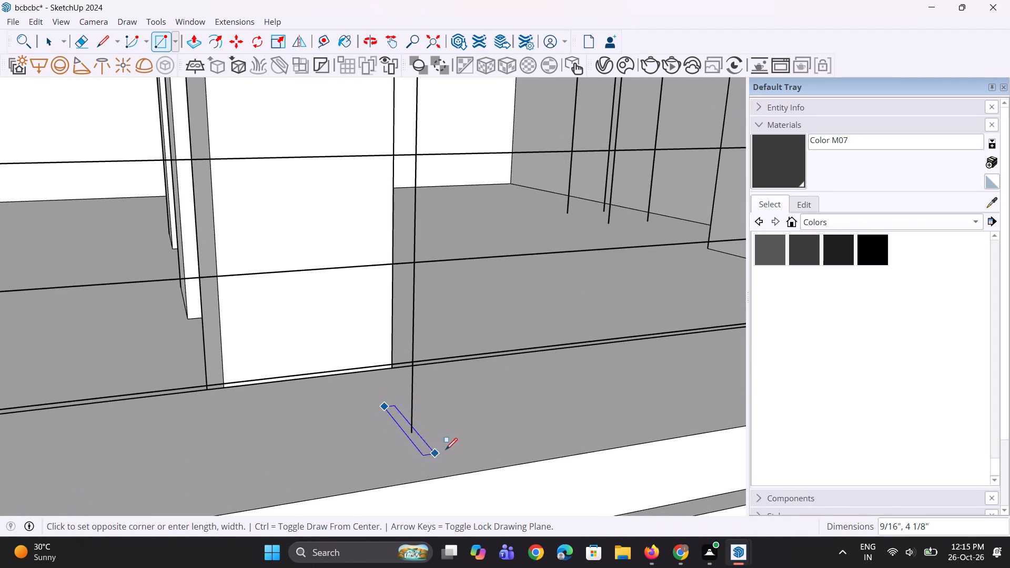
{"action": "left_click", "coordinate": [453, 445]}
{"action": "key", "text": "space"}
Widen the base rectangle by moving its side edge farthest from the gate pillar outward by about 1/4".
{"action": "middle_click_drag", "start_coordinate": [453, 445], "coordinate": [417, 460]}
{"action": "scroll", "coordinate": [408, 457], "scroll_direction": "up", "scroll_amount": 3}
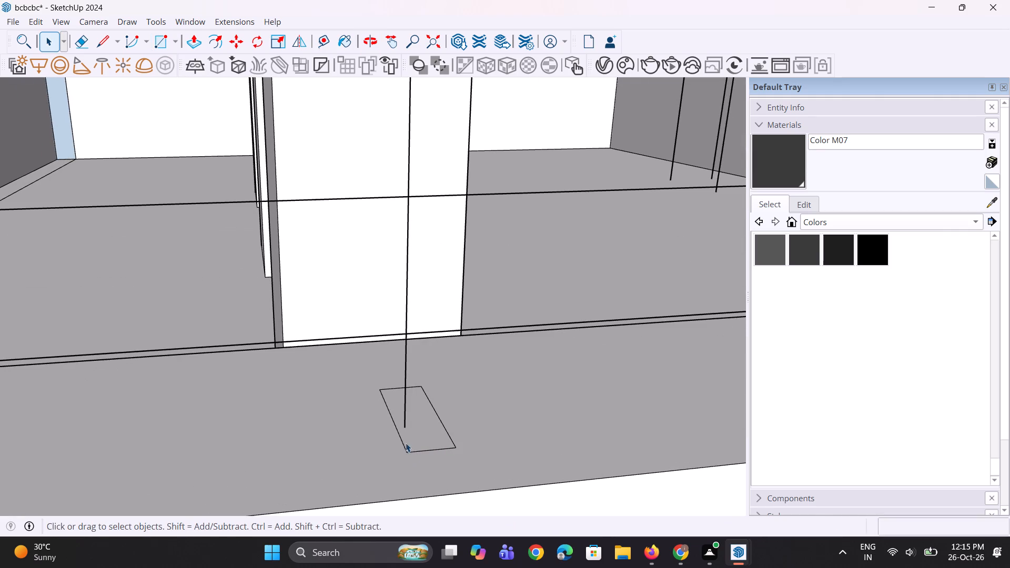
{"action": "left_click", "coordinate": [402, 443]}
{"action": "scroll", "coordinate": [405, 458], "scroll_direction": "up", "scroll_amount": 6}
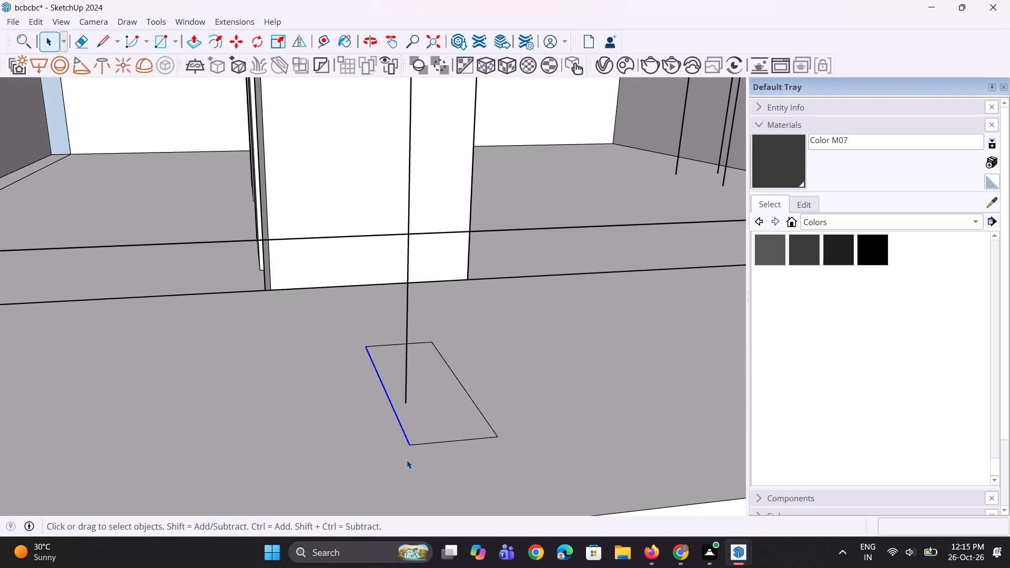
{"action": "key", "text": "m"}
{"action": "scroll", "coordinate": [407, 460], "scroll_direction": "up", "scroll_amount": 2}
{"action": "left_click", "coordinate": [415, 446]}
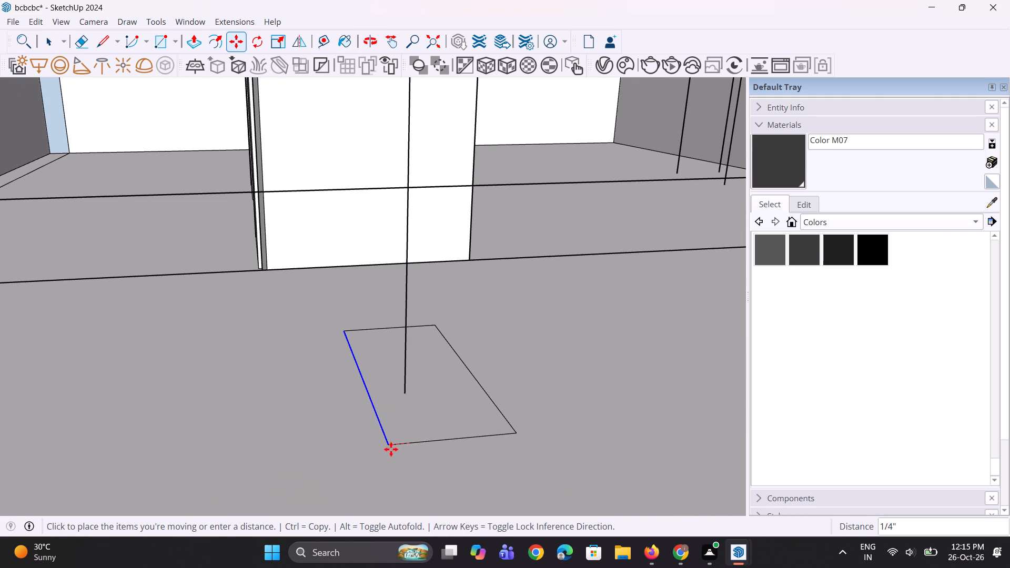
{"action": "left_click", "coordinate": [390, 449]}
{"action": "key", "text": "space"}
{"action": "key", "text": "space"}
Move the base rectangle's front edge inward by about 7/16", then a little further toward the vertical line.
{"action": "left_click", "coordinate": [417, 443]}
{"action": "scroll", "coordinate": [389, 448], "scroll_direction": "up", "scroll_amount": 1}
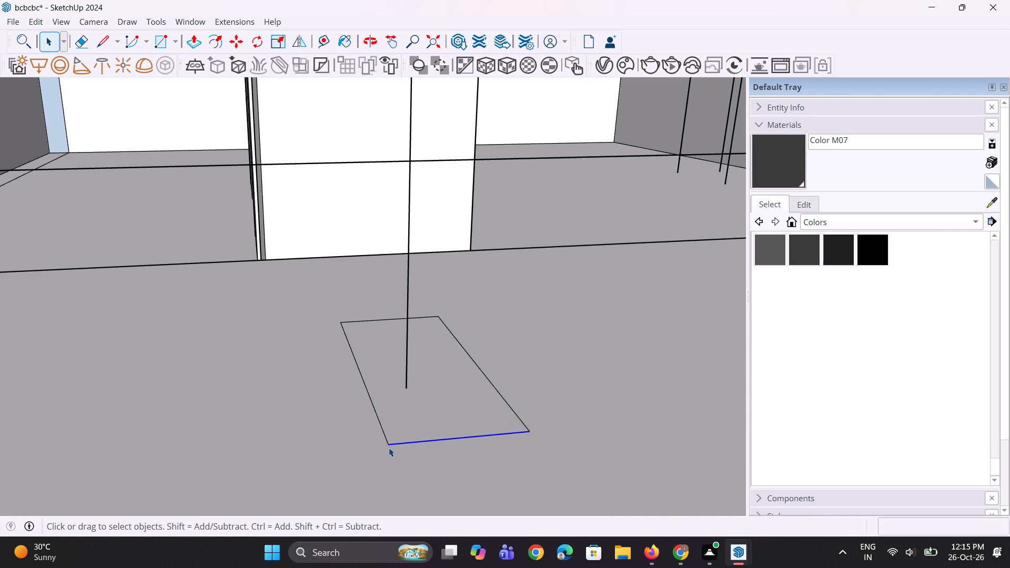
{"action": "key", "text": "m"}
{"action": "scroll", "coordinate": [389, 448], "scroll_direction": "up", "scroll_amount": 3}
{"action": "left_click", "coordinate": [389, 448]}
{"action": "left_click", "coordinate": [376, 418]}
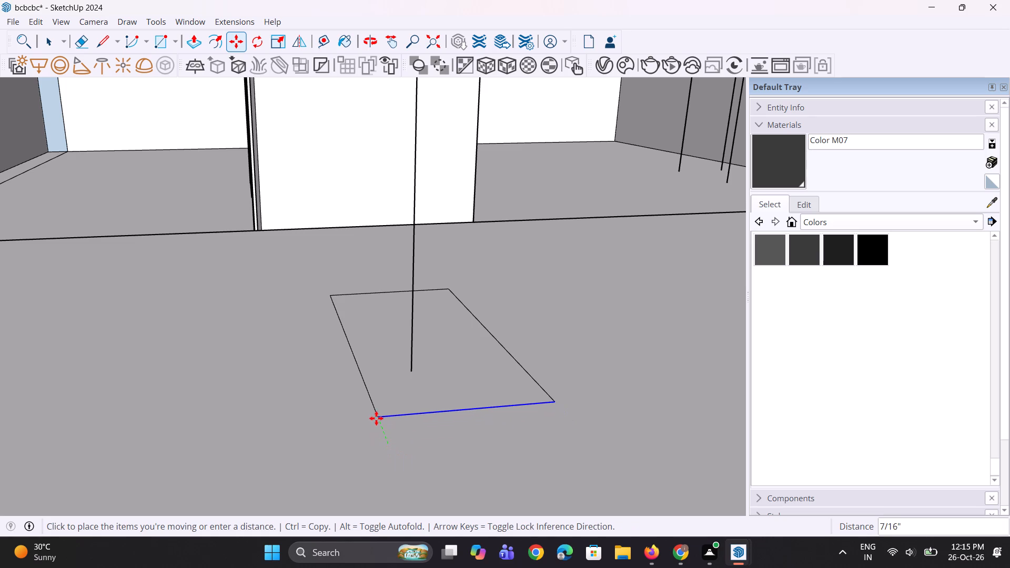
{"action": "middle_click_drag", "start_coordinate": [390, 400], "coordinate": [334, 481]}
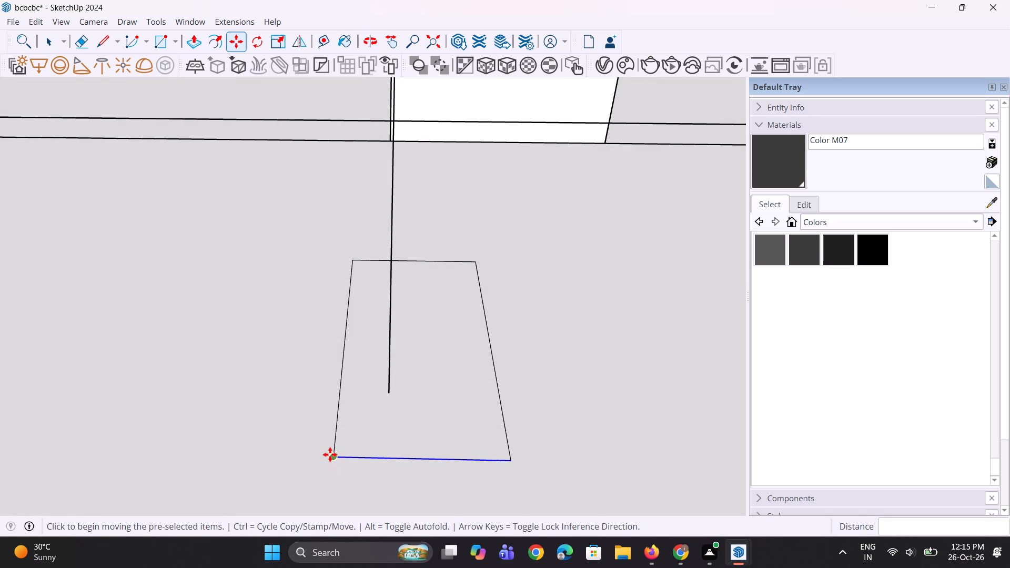
{"action": "left_click", "coordinate": [330, 454]}
{"action": "left_click", "coordinate": [336, 431]}
{"action": "key", "text": "space"}
{"action": "key", "text": "space"}
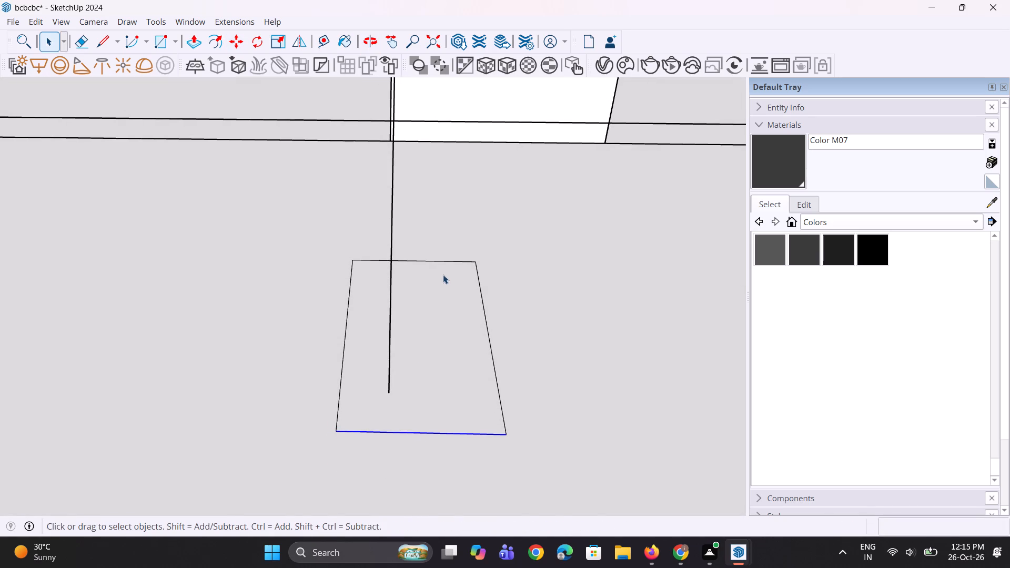
Move the base rectangle's rear edge forward by about 1 3/4", closer to the vertical line's foot.
{"action": "left_click", "coordinate": [444, 263]}
{"action": "scroll", "coordinate": [472, 262], "scroll_direction": "up", "scroll_amount": 1}
{"action": "key", "text": "m"}
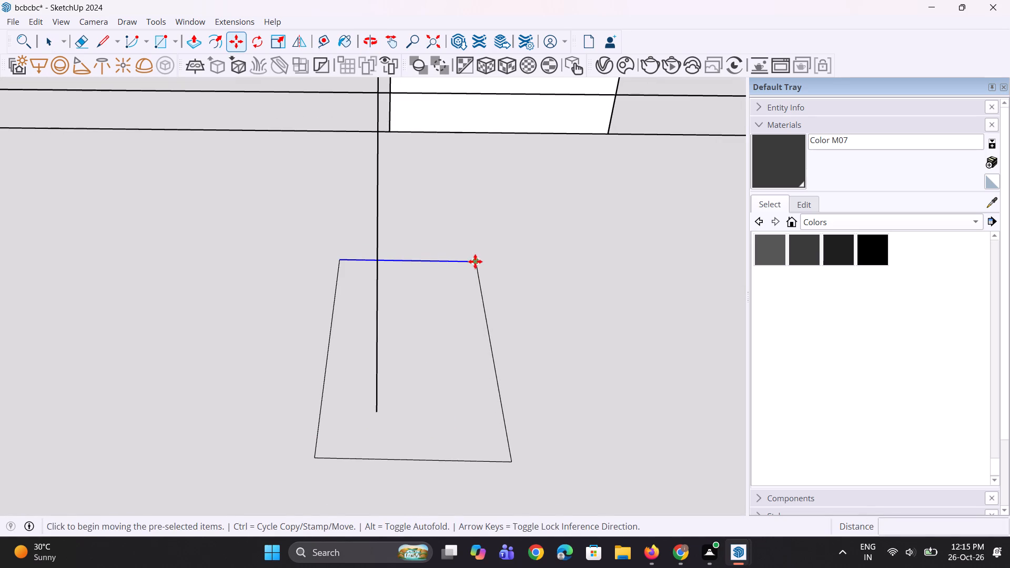
{"action": "left_click", "coordinate": [475, 262]}
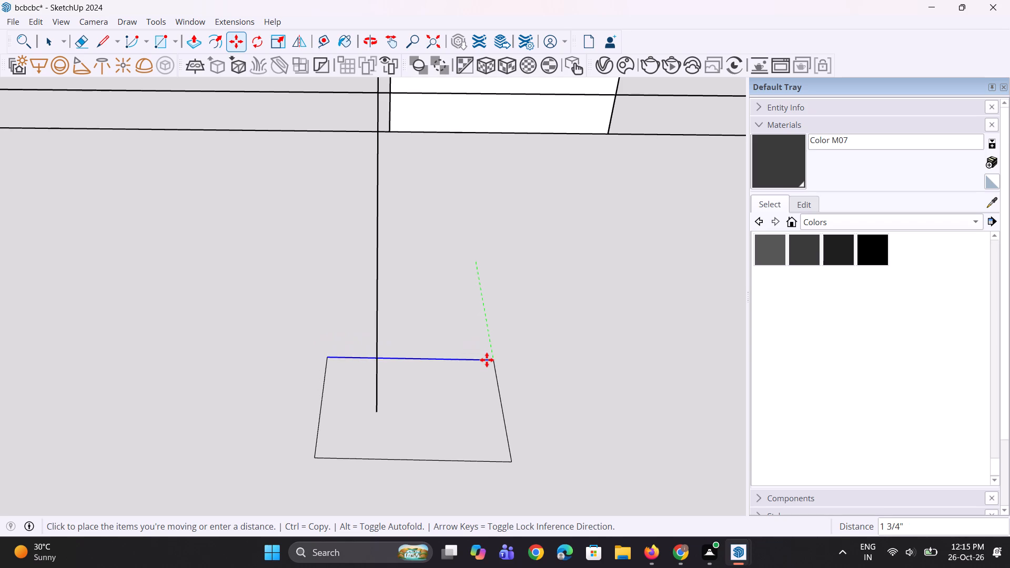
{"action": "left_click", "coordinate": [487, 363]}
{"action": "key", "text": "space"}
{"action": "key", "text": "space"}
Move the base rectangle's side edge nearest the gate pillar inward by about 3/8", toward the vertical line.
{"action": "left_click", "coordinate": [502, 411]}
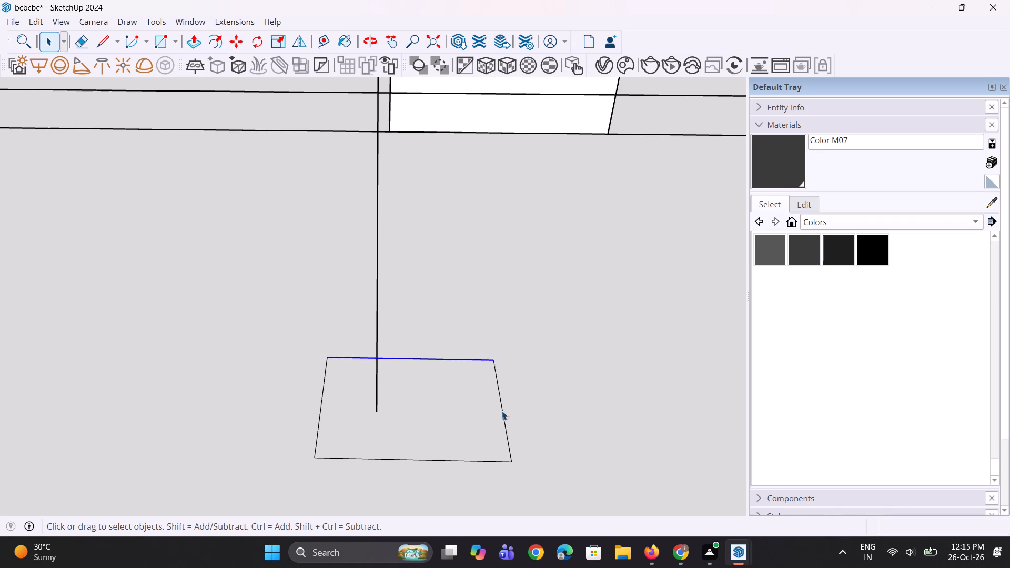
{"action": "scroll", "coordinate": [510, 454], "scroll_direction": "up", "scroll_amount": 2}
{"action": "key", "text": "m"}
{"action": "left_click", "coordinate": [509, 463]}
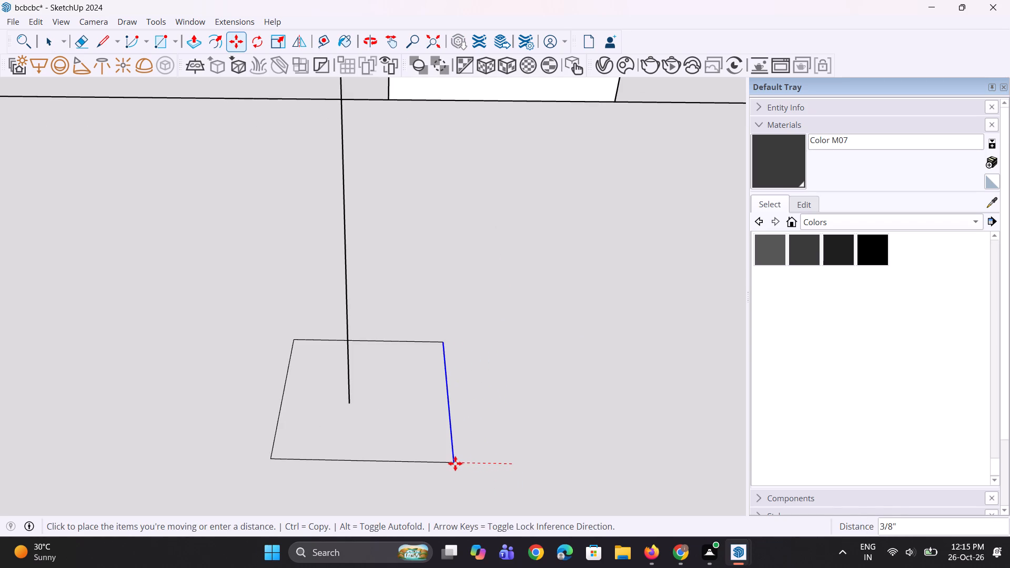
{"action": "left_click", "coordinate": [455, 463]}
{"action": "key", "text": "space"}
{"action": "key", "text": "space"}
Copy the base rectangle along the wall top to the next vertical line, about 4' 1 5/16" away, and multiply the copy by 2.
{"action": "scroll", "coordinate": [480, 447], "scroll_direction": "down", "scroll_amount": 18}
{"action": "middle_click", "coordinate": [452, 452]}
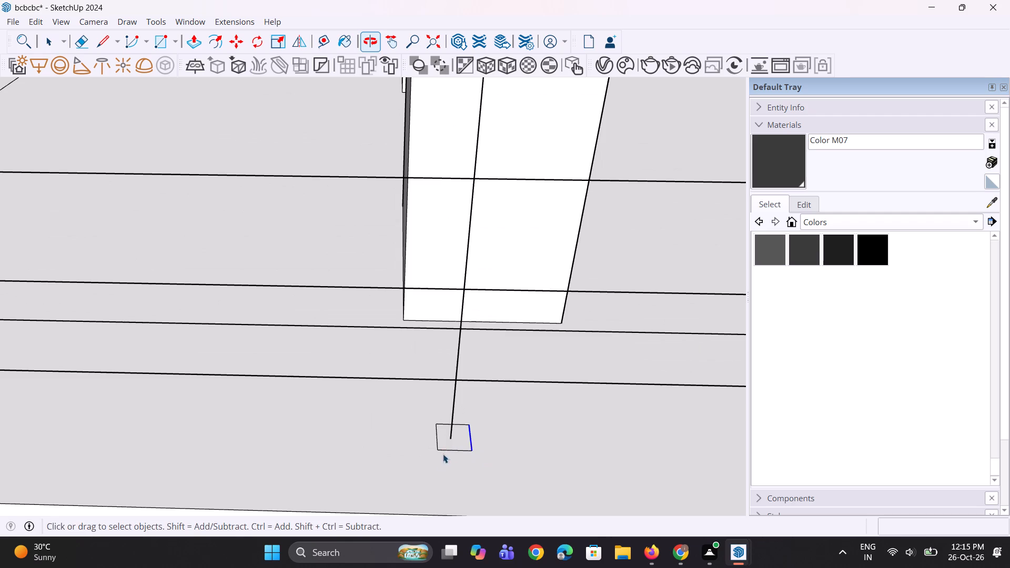
{"action": "left_click", "coordinate": [433, 473]}
{"action": "scroll", "coordinate": [430, 442], "scroll_direction": "down", "scroll_amount": 12}
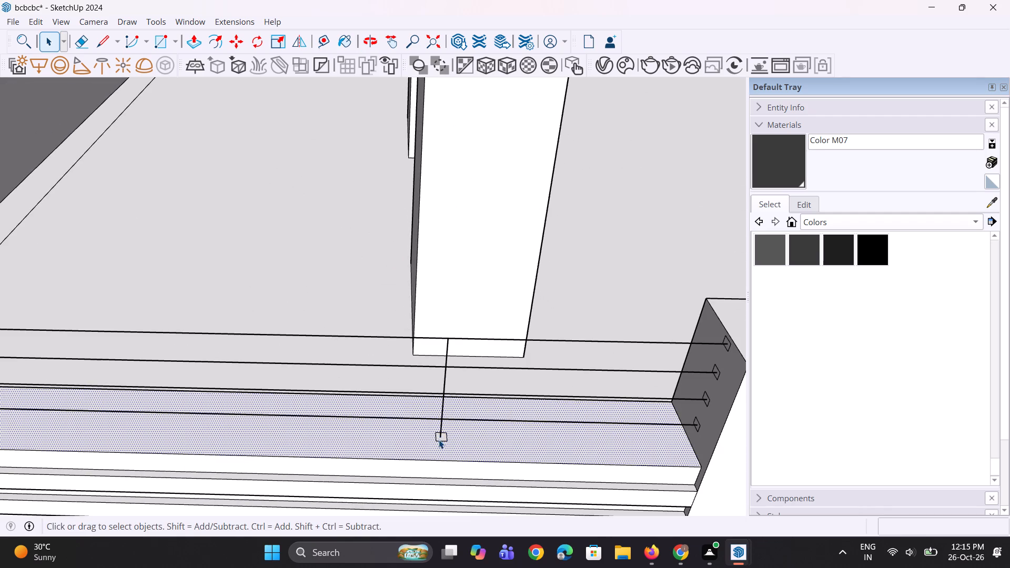
{"action": "middle_click_drag", "start_coordinate": [438, 440], "coordinate": [427, 501]}
{"action": "scroll", "coordinate": [427, 437], "scroll_direction": "up", "scroll_amount": 7}
{"action": "left_click", "coordinate": [437, 425]}
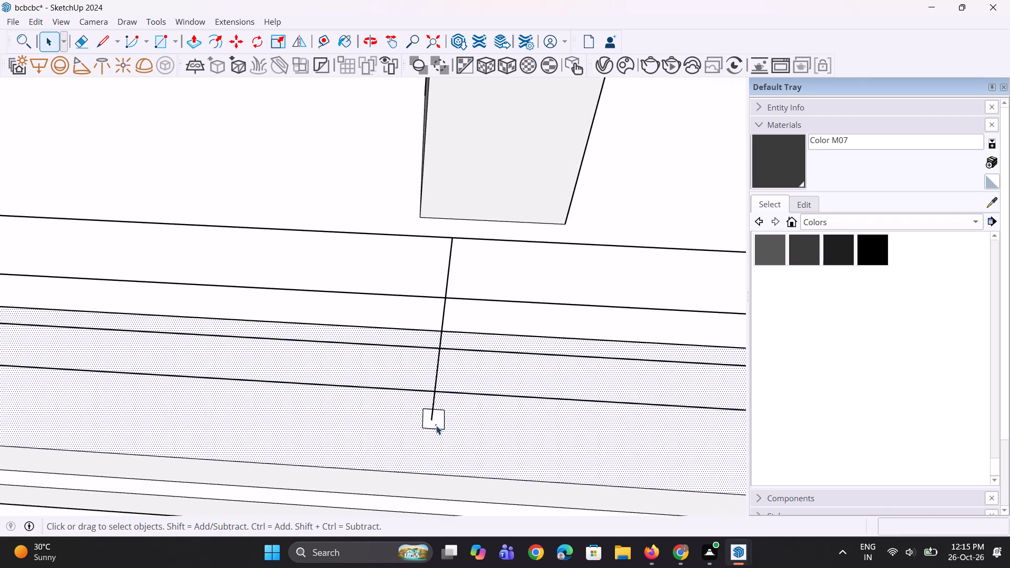
{"action": "key", "text": "m"}
{"action": "left_click", "coordinate": [451, 429]}
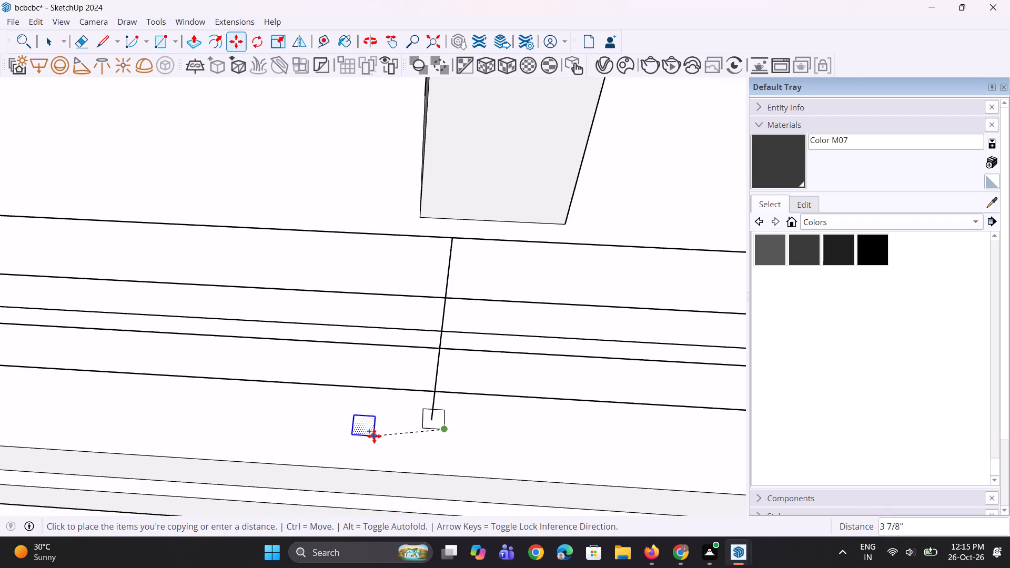
{"action": "scroll", "coordinate": [389, 433], "scroll_direction": "down", "scroll_amount": 15}
{"action": "scroll", "coordinate": [241, 430], "scroll_direction": "up", "scroll_amount": 3}
{"action": "scroll", "coordinate": [198, 415], "scroll_direction": "up", "scroll_amount": 2}
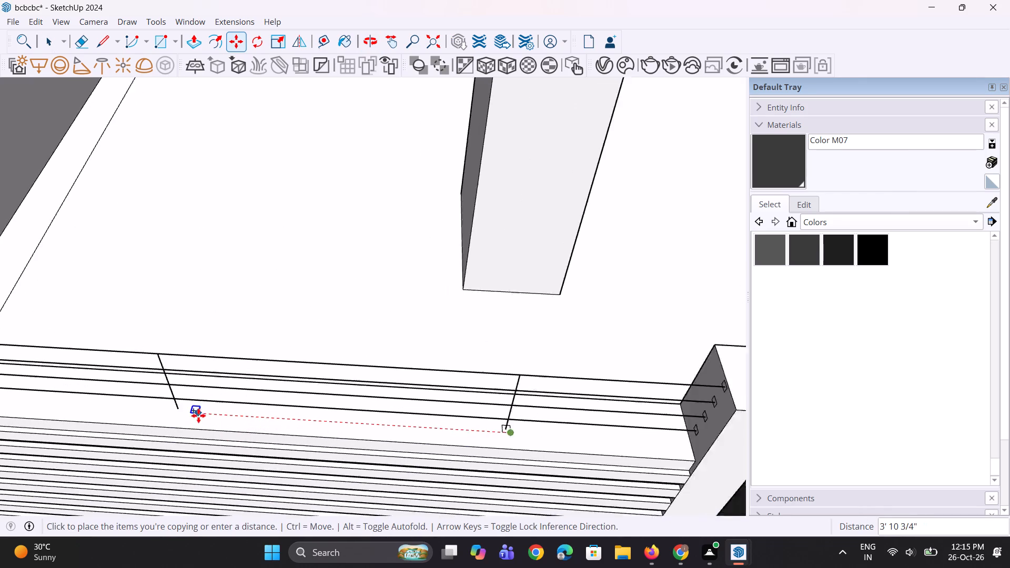
{"action": "scroll", "coordinate": [198, 415], "scroll_direction": "up", "scroll_amount": 11}
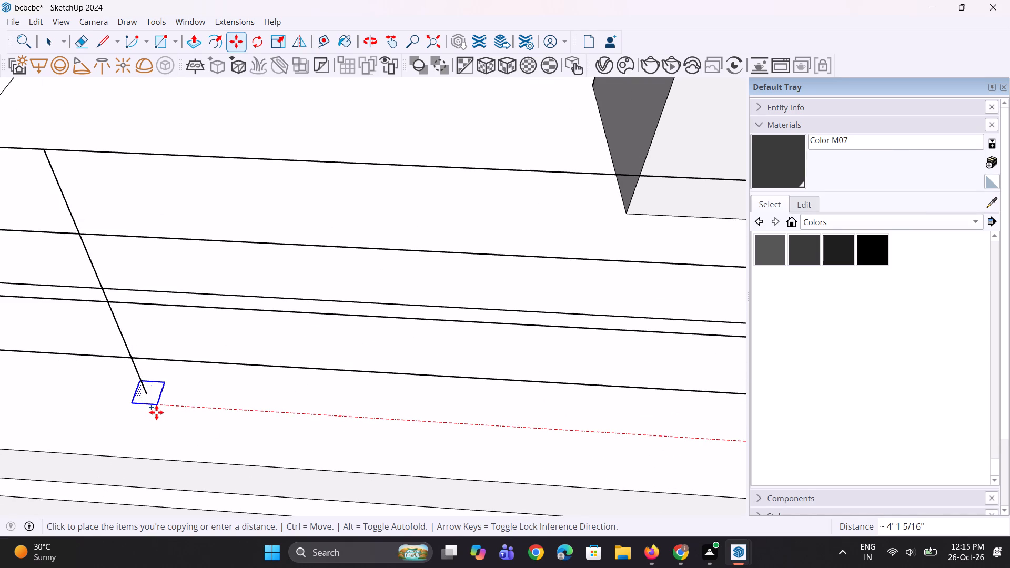
{"action": "left_click", "coordinate": [156, 412]}
{"action": "type", "text": "*2"}
{"action": "key", "text": "Return"}
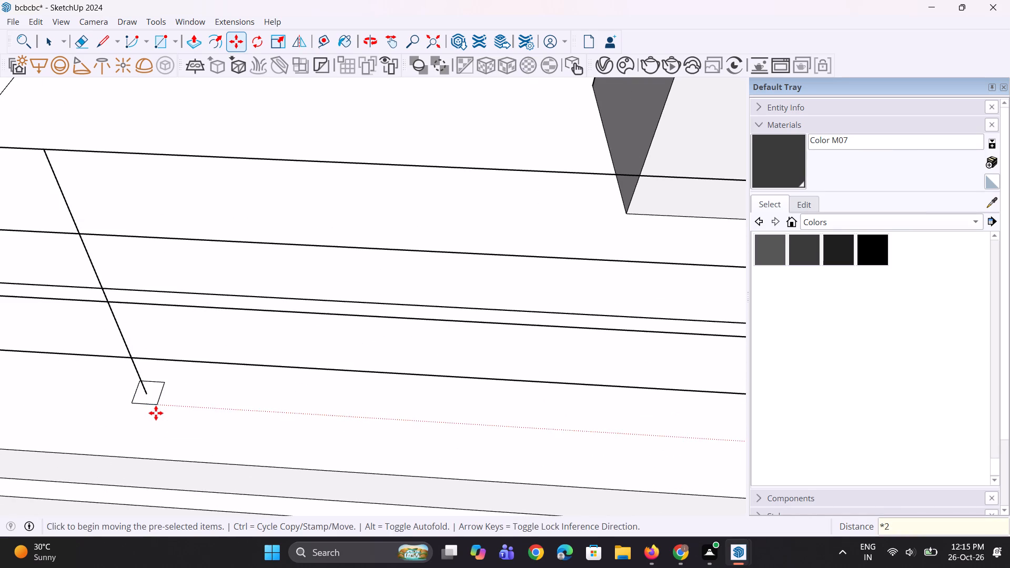
{"action": "scroll", "coordinate": [254, 421], "scroll_direction": "down", "scroll_amount": 20}
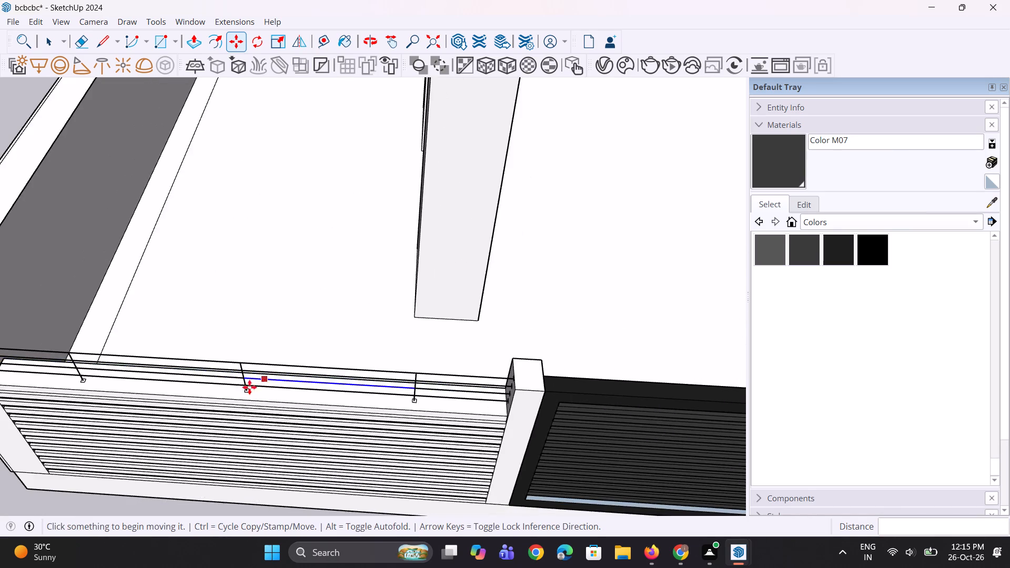
{"action": "middle_click_drag", "start_coordinate": [130, 399], "coordinate": [153, 417]}
{"action": "key", "text": "space"}
{"action": "key", "text": "space"}
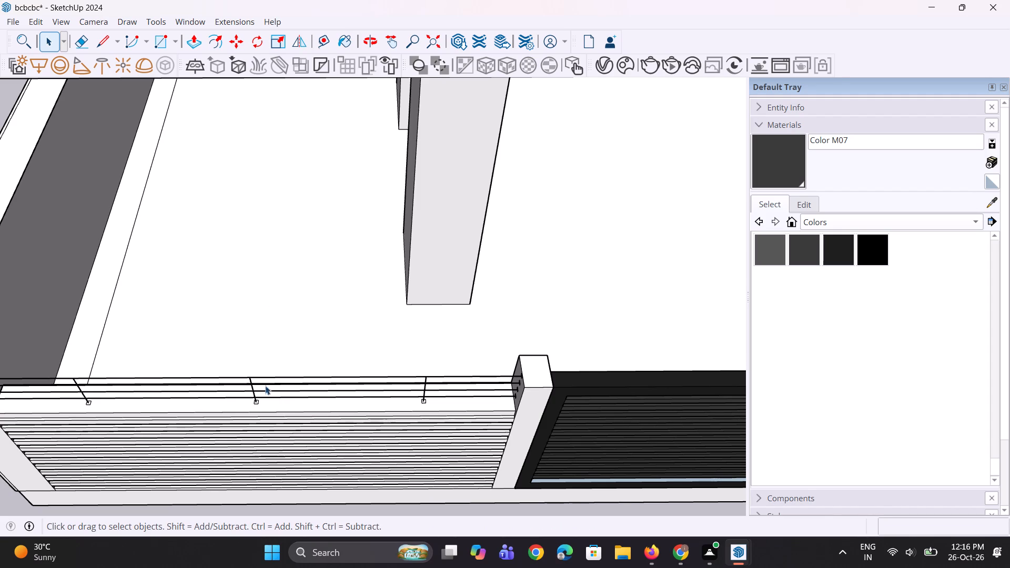
Extrude the base rectangle nearest the gate pillar upward about 1' 2 1/8" into a railing post.
{"action": "scroll", "coordinate": [294, 398], "scroll_direction": "up", "scroll_amount": 2}
{"action": "key", "text": "p"}
{"action": "scroll", "coordinate": [377, 395], "scroll_direction": "up", "scroll_amount": 4}
{"action": "scroll", "coordinate": [512, 425], "scroll_direction": "up", "scroll_amount": 6}
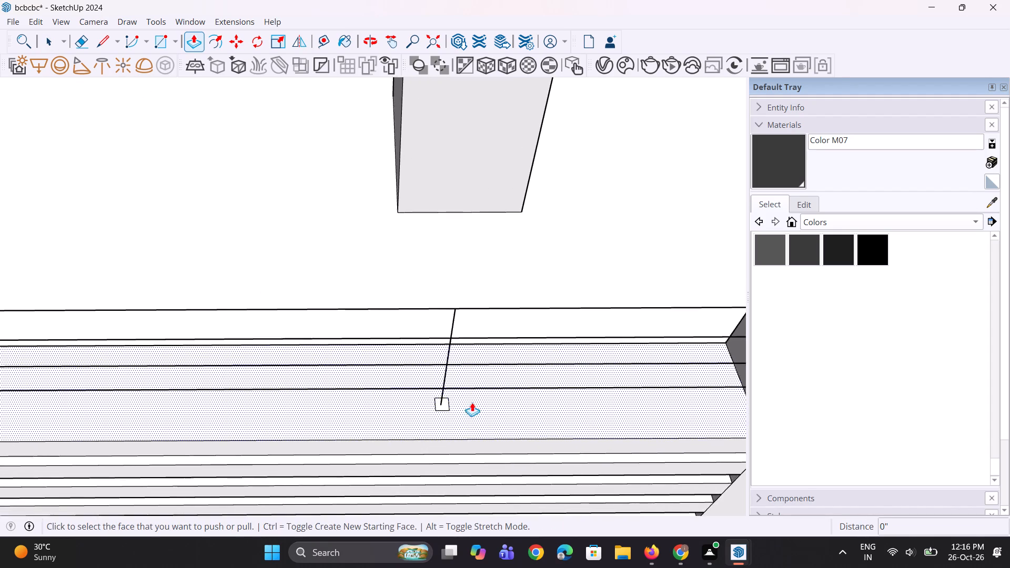
{"action": "scroll", "coordinate": [461, 409], "scroll_direction": "up", "scroll_amount": 1}
{"action": "left_click", "coordinate": [443, 407]}
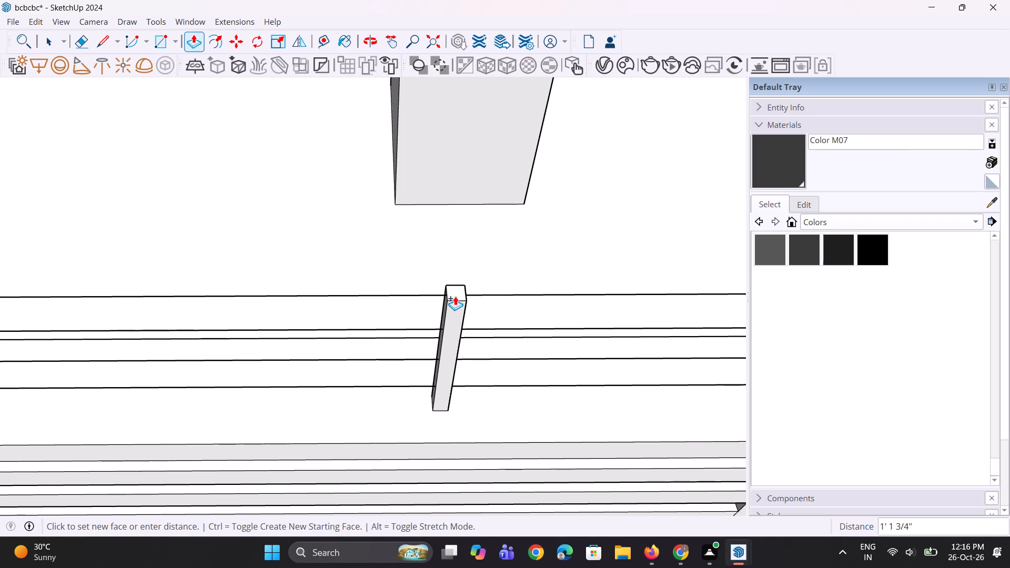
{"action": "left_click", "coordinate": [453, 292]}
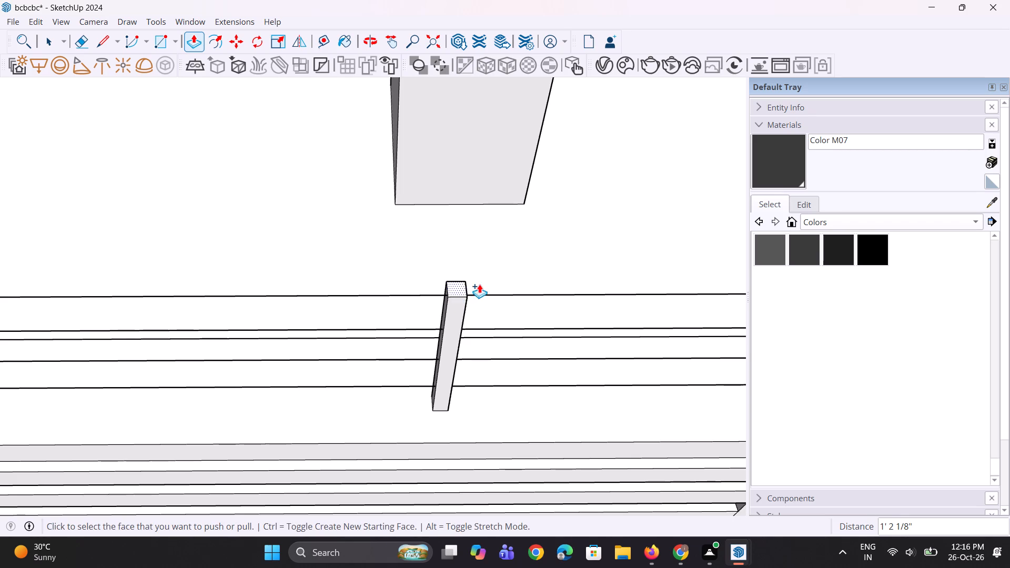
Extrude the other two base rectangles upward by the same height to form the remaining railing posts.
{"action": "scroll", "coordinate": [480, 284], "scroll_direction": "down", "scroll_amount": 8}
{"action": "scroll", "coordinate": [333, 337], "scroll_direction": "up", "scroll_amount": 4}
{"action": "scroll", "coordinate": [238, 317], "scroll_direction": "up", "scroll_amount": 7}
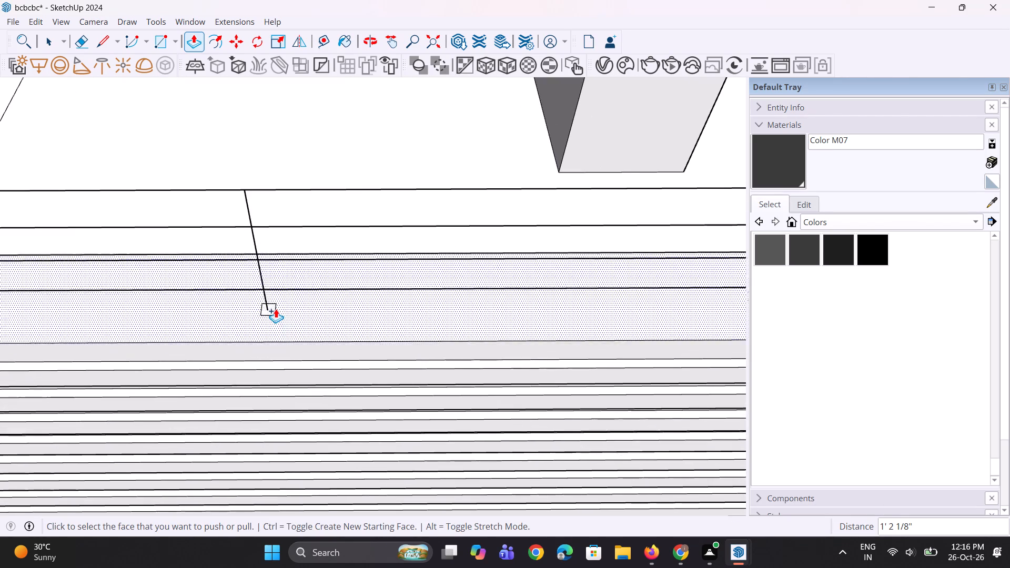
{"action": "double_click", "coordinate": [275, 310]}
{"action": "scroll", "coordinate": [381, 334], "scroll_direction": "down", "scroll_amount": 10}
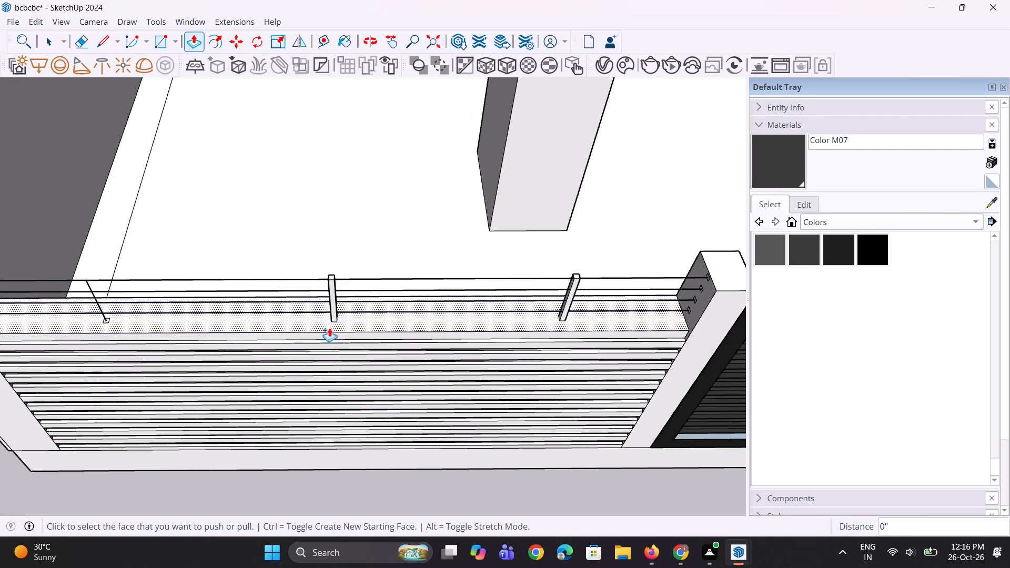
{"action": "scroll", "coordinate": [122, 332], "scroll_direction": "up", "scroll_amount": 8}
{"action": "double_click", "coordinate": [96, 315]}
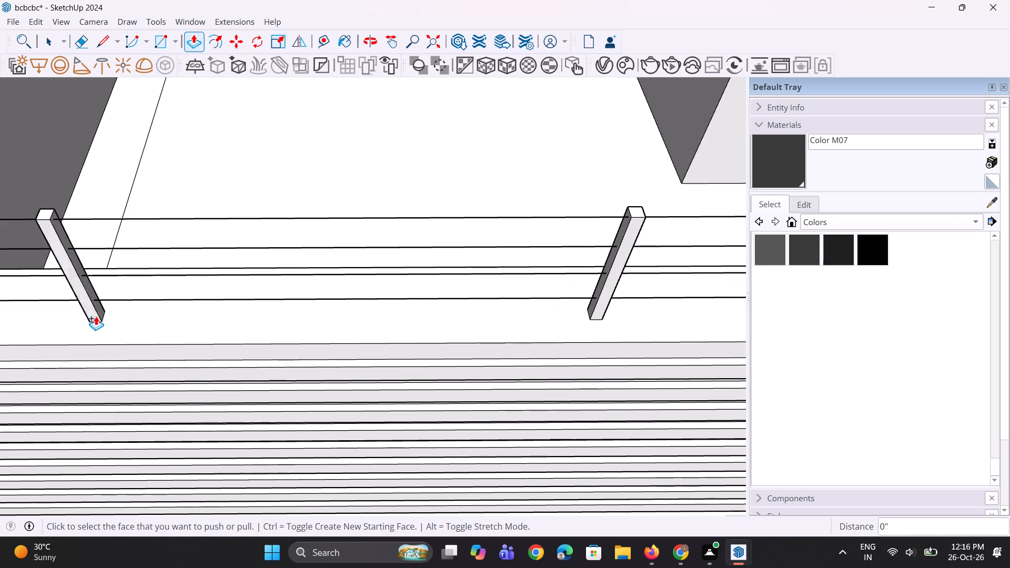
Extrude the topmost rail profile from the gate pillar's side across to the end pillar, about 12' 8 9/16" long.
{"action": "scroll", "coordinate": [96, 373], "scroll_direction": "down", "scroll_amount": 6}
{"action": "middle_click_drag", "start_coordinate": [97, 356], "coordinate": [221, 305]}
{"action": "scroll", "coordinate": [164, 408], "scroll_direction": "down", "scroll_amount": 5}
{"action": "scroll", "coordinate": [430, 306], "scroll_direction": "up", "scroll_amount": 1}
{"action": "middle_click_drag", "start_coordinate": [431, 306], "coordinate": [474, 231]}
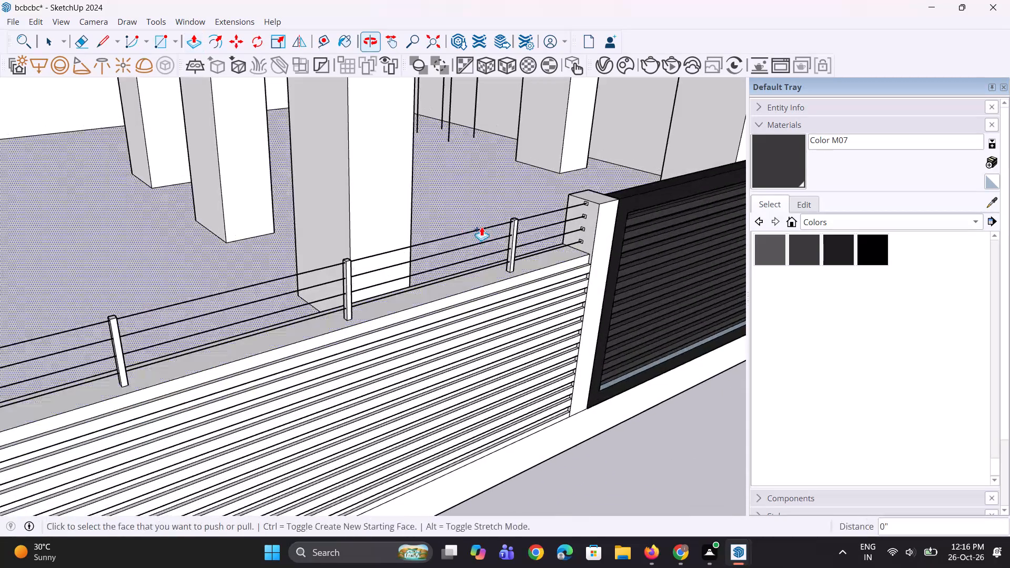
{"action": "scroll", "coordinate": [552, 224], "scroll_direction": "up", "scroll_amount": 7}
{"action": "left_click", "coordinate": [595, 197]}
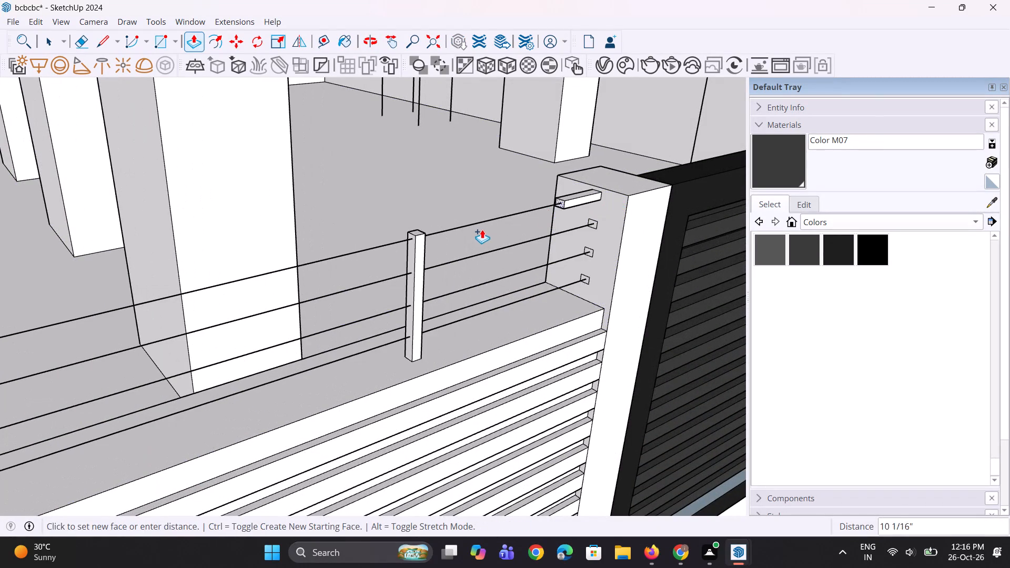
{"action": "scroll", "coordinate": [369, 258], "scroll_direction": "down", "scroll_amount": 14}
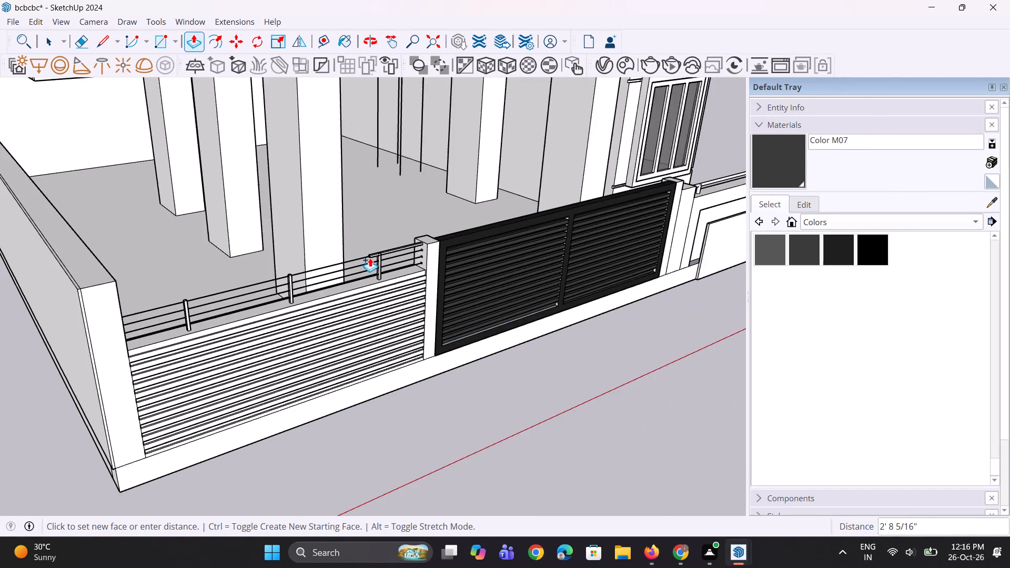
{"action": "scroll", "coordinate": [370, 258], "scroll_direction": "down", "scroll_amount": 6}
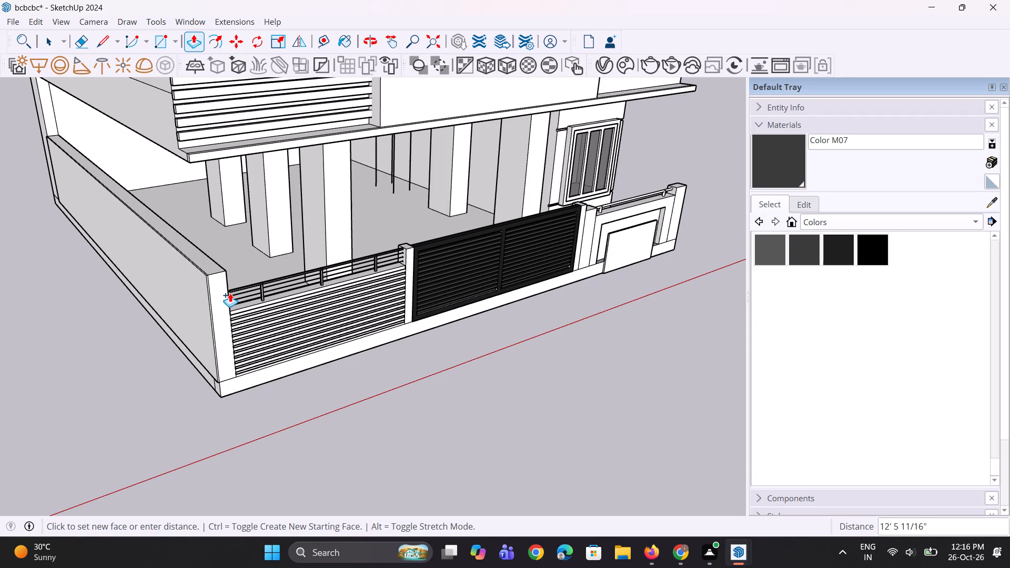
{"action": "scroll", "coordinate": [228, 296], "scroll_direction": "up", "scroll_amount": 10}
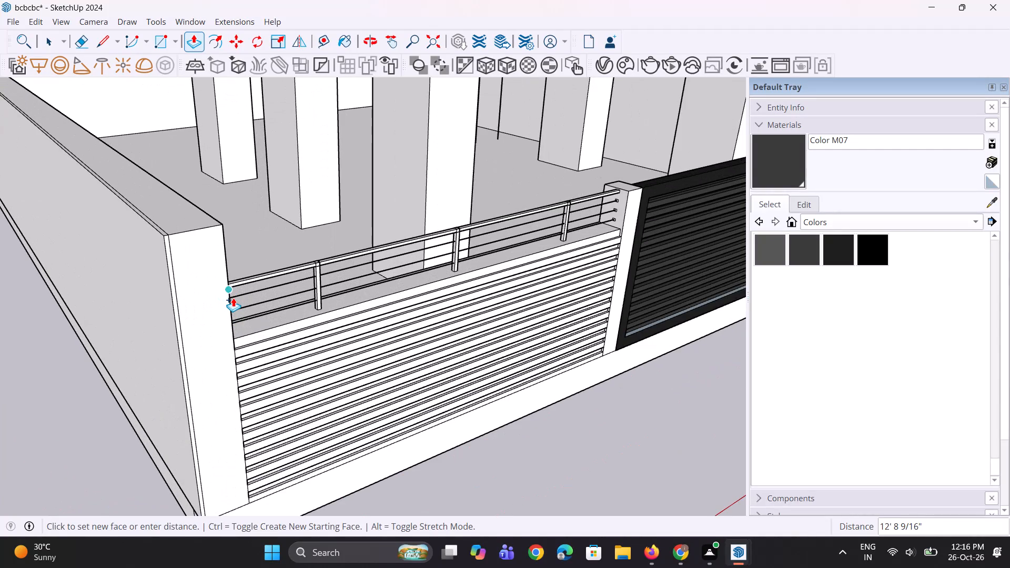
{"action": "left_click", "coordinate": [233, 298]}
Extrude the three lower rail profiles on the gate pillar by the same length as the top rail.
{"action": "scroll", "coordinate": [786, 242], "scroll_direction": "up", "scroll_amount": 4}
{"action": "scroll", "coordinate": [592, 216], "scroll_direction": "up", "scroll_amount": 9}
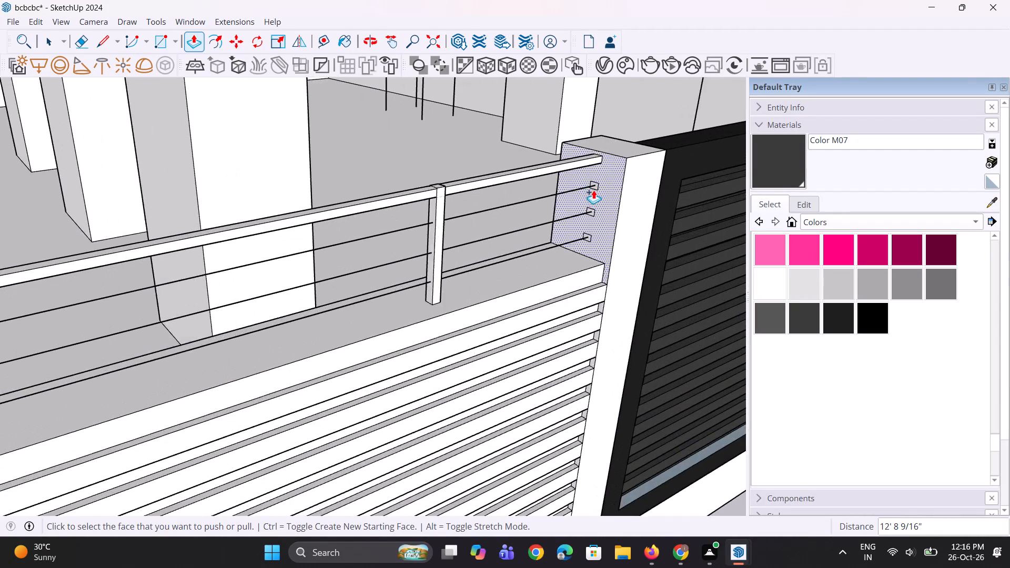
{"action": "scroll", "coordinate": [593, 190], "scroll_direction": "up", "scroll_amount": 1}
{"action": "double_click", "coordinate": [593, 186]}
{"action": "scroll", "coordinate": [593, 215], "scroll_direction": "up", "scroll_amount": 4}
{"action": "double_click", "coordinate": [591, 219]}
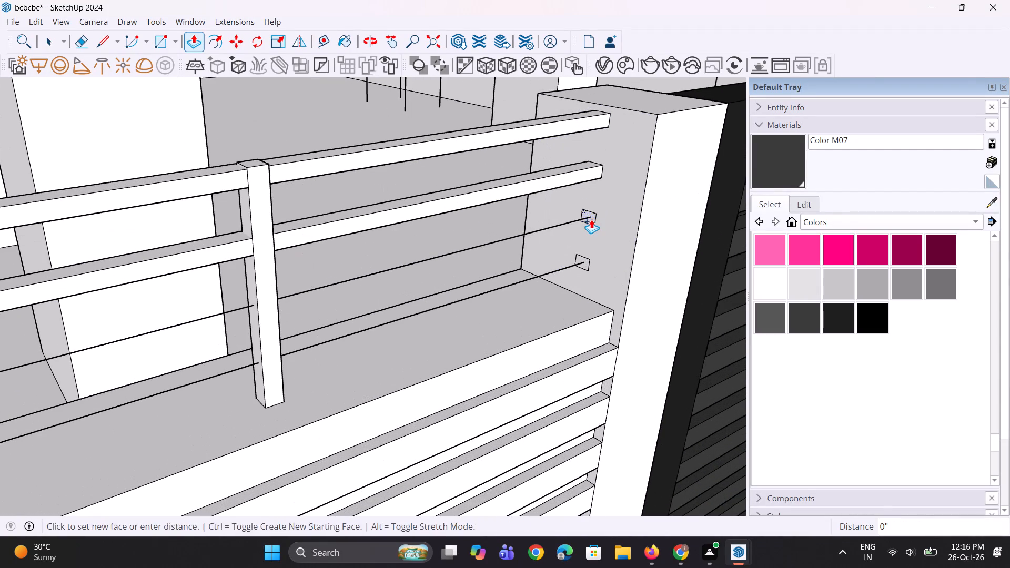
{"action": "double_click", "coordinate": [585, 263]}
Raise the top face of the post nearest the gate pillar by about 1/4".
{"action": "scroll", "coordinate": [591, 267], "scroll_direction": "down", "scroll_amount": 6}
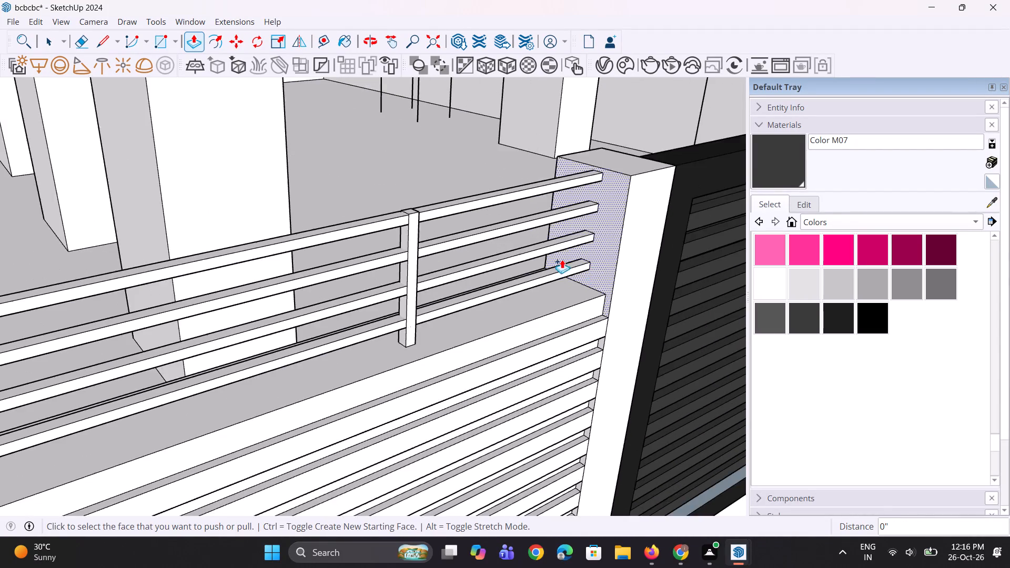
{"action": "middle_click_drag", "start_coordinate": [497, 250], "coordinate": [472, 282]}
{"action": "scroll", "coordinate": [433, 277], "scroll_direction": "up", "scroll_amount": 3}
{"action": "scroll", "coordinate": [371, 282], "scroll_direction": "up", "scroll_amount": 4}
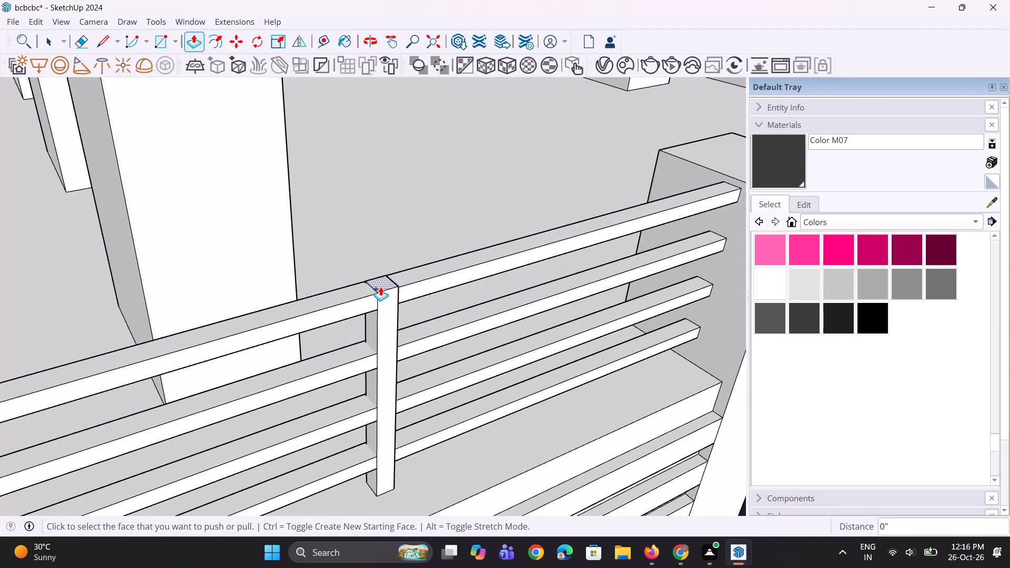
{"action": "scroll", "coordinate": [394, 280], "scroll_direction": "up", "scroll_amount": 6}
{"action": "left_click", "coordinate": [382, 291]}
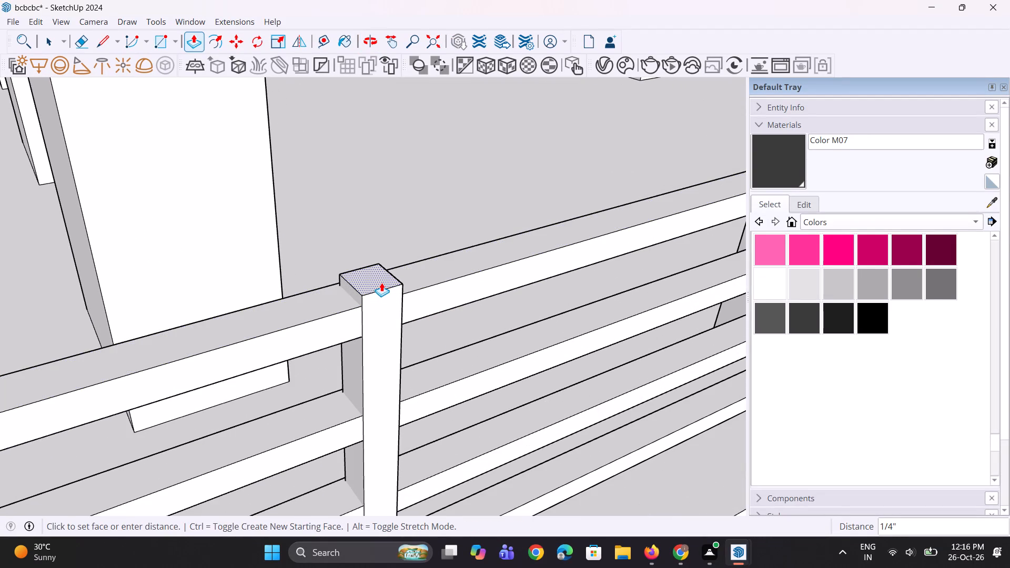
{"action": "left_click", "coordinate": [381, 282]}
Raise the top faces of the middle post and the post nearest the end pillar by the same amount.
{"action": "middle_click_drag", "start_coordinate": [377, 297], "coordinate": [307, 297]}
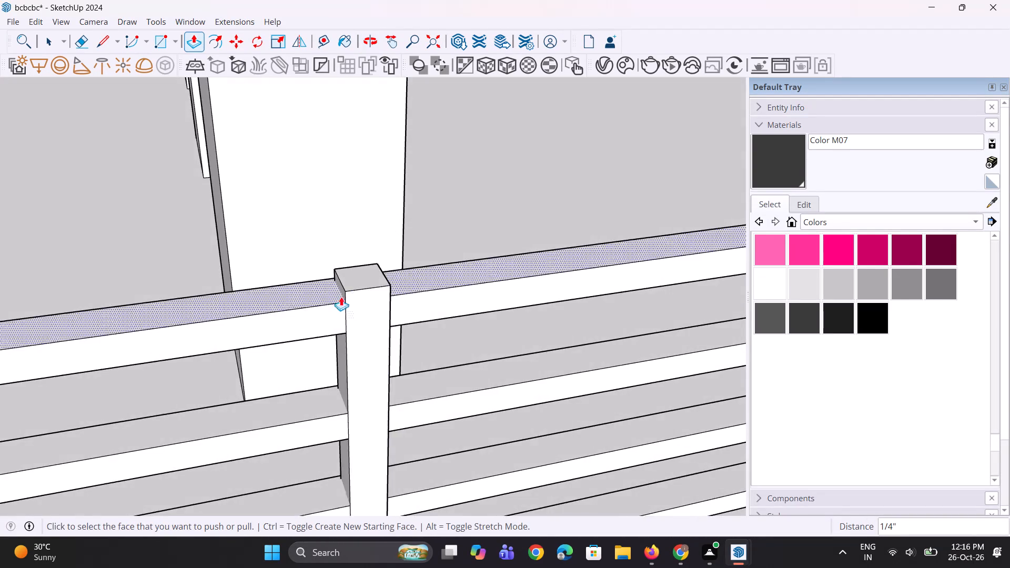
{"action": "scroll", "coordinate": [378, 303], "scroll_direction": "down", "scroll_amount": 16}
{"action": "scroll", "coordinate": [469, 305], "scroll_direction": "down", "scroll_amount": 6}
{"action": "scroll", "coordinate": [168, 349], "scroll_direction": "up", "scroll_amount": 4}
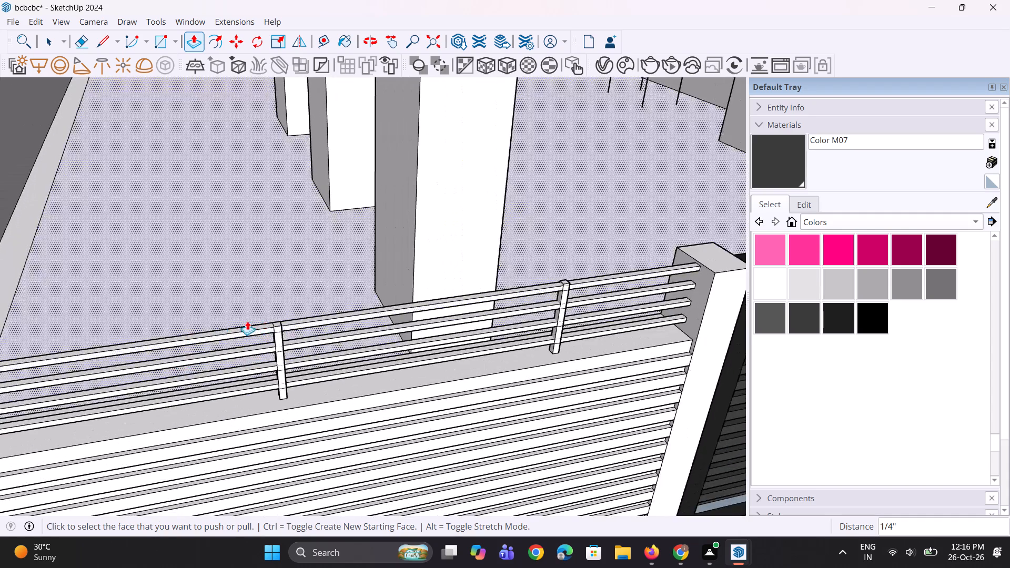
{"action": "scroll", "coordinate": [247, 321], "scroll_direction": "up", "scroll_amount": 11}
{"action": "double_click", "coordinate": [265, 323]}
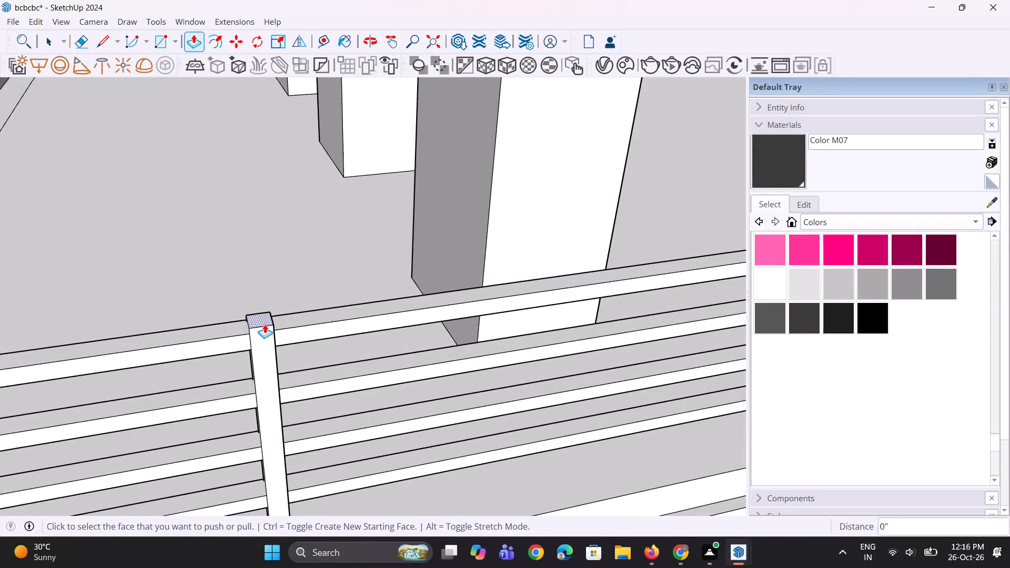
{"action": "scroll", "coordinate": [330, 309], "scroll_direction": "down", "scroll_amount": 20}
{"action": "scroll", "coordinate": [330, 309], "scroll_direction": "down", "scroll_amount": 1}
{"action": "scroll", "coordinate": [174, 317], "scroll_direction": "up", "scroll_amount": 6}
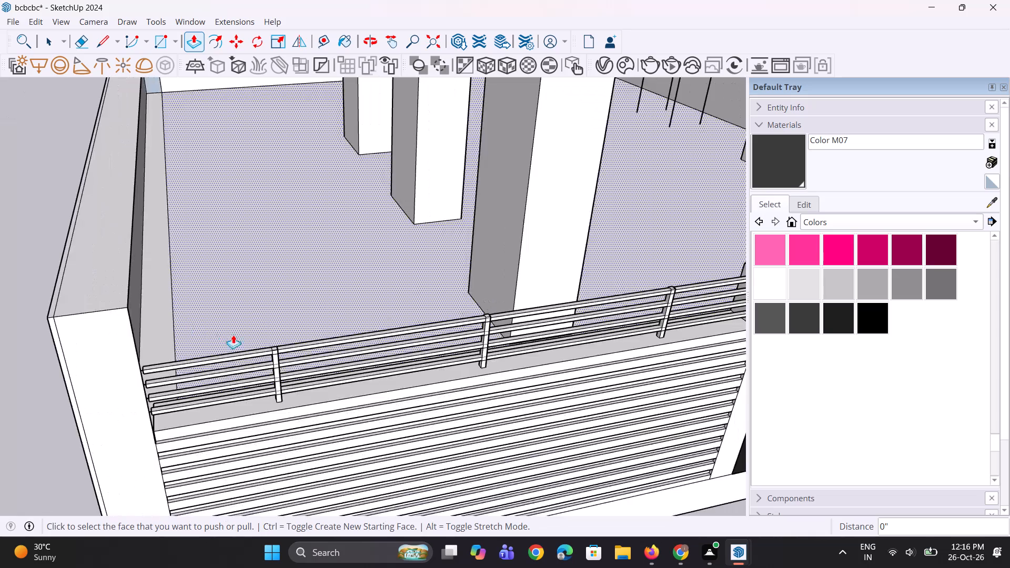
{"action": "scroll", "coordinate": [233, 334], "scroll_direction": "up", "scroll_amount": 3}
{"action": "scroll", "coordinate": [364, 379], "scroll_direction": "up", "scroll_amount": 3}
{"action": "double_click", "coordinate": [376, 379]}
Examine the railing, slatted wall and gate from the front and from a low viewpoint.
{"action": "scroll", "coordinate": [194, 367], "scroll_direction": "down", "scroll_amount": 7}
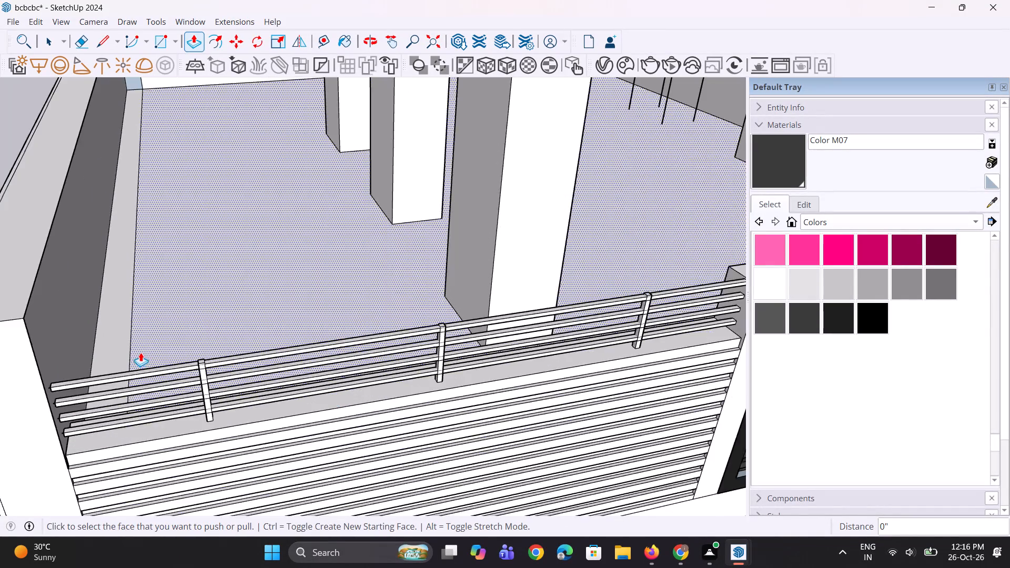
{"action": "scroll", "coordinate": [140, 352], "scroll_direction": "down", "scroll_amount": 5}
{"action": "middle_click_drag", "start_coordinate": [397, 317], "coordinate": [381, 383]}
{"action": "scroll", "coordinate": [376, 367], "scroll_direction": "up", "scroll_amount": 5}
{"action": "middle_click_drag", "start_coordinate": [369, 360], "coordinate": [334, 206]}
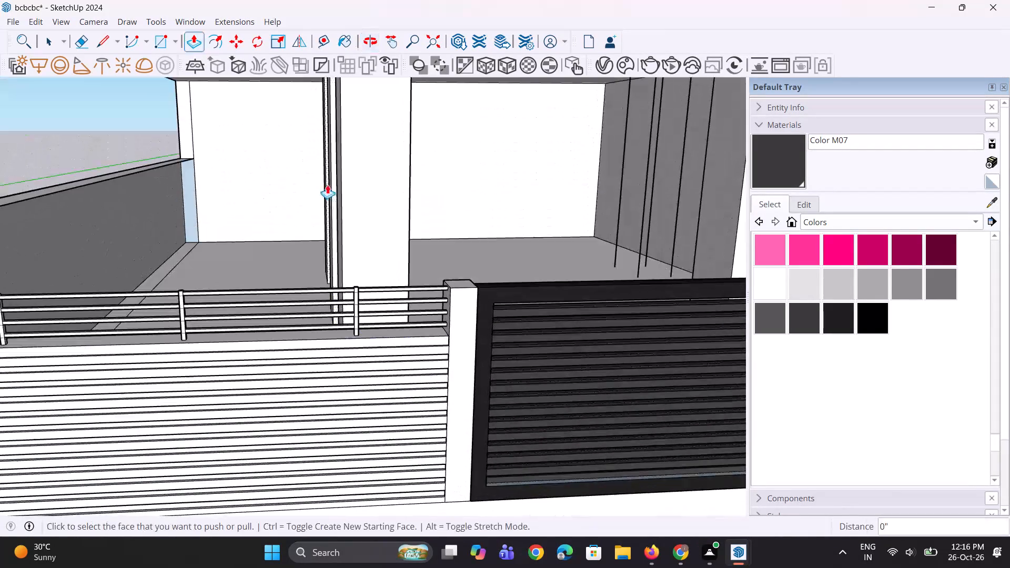
{"action": "scroll", "coordinate": [381, 318], "scroll_direction": "down", "scroll_amount": 6}
{"action": "scroll", "coordinate": [448, 324], "scroll_direction": "up", "scroll_amount": 1}
{"action": "middle_click_drag", "start_coordinate": [448, 321], "coordinate": [418, 275]}
{"action": "scroll", "coordinate": [411, 276], "scroll_direction": "up", "scroll_amount": 3}
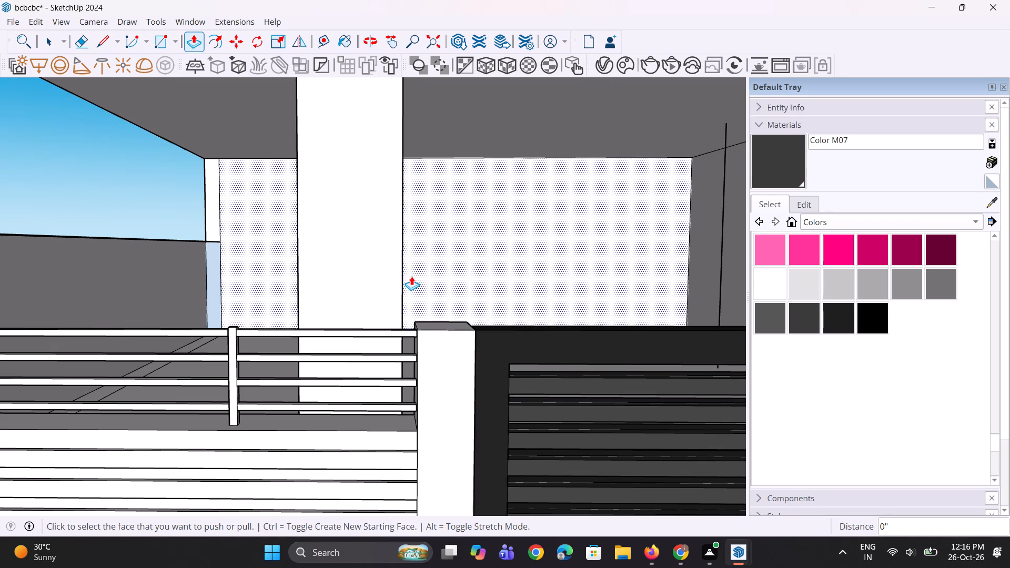
{"action": "scroll", "coordinate": [396, 189], "scroll_direction": "down", "scroll_amount": 9}
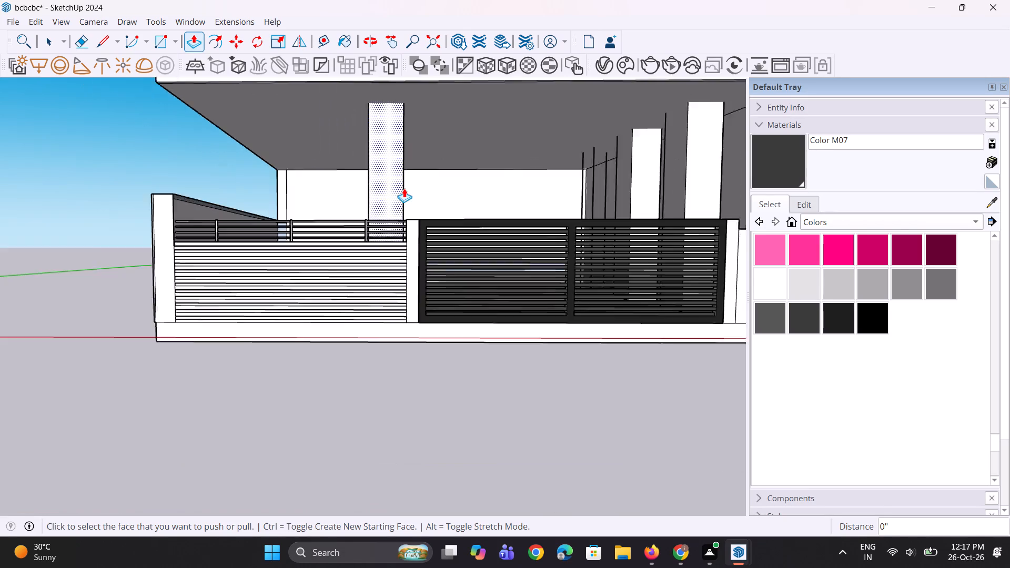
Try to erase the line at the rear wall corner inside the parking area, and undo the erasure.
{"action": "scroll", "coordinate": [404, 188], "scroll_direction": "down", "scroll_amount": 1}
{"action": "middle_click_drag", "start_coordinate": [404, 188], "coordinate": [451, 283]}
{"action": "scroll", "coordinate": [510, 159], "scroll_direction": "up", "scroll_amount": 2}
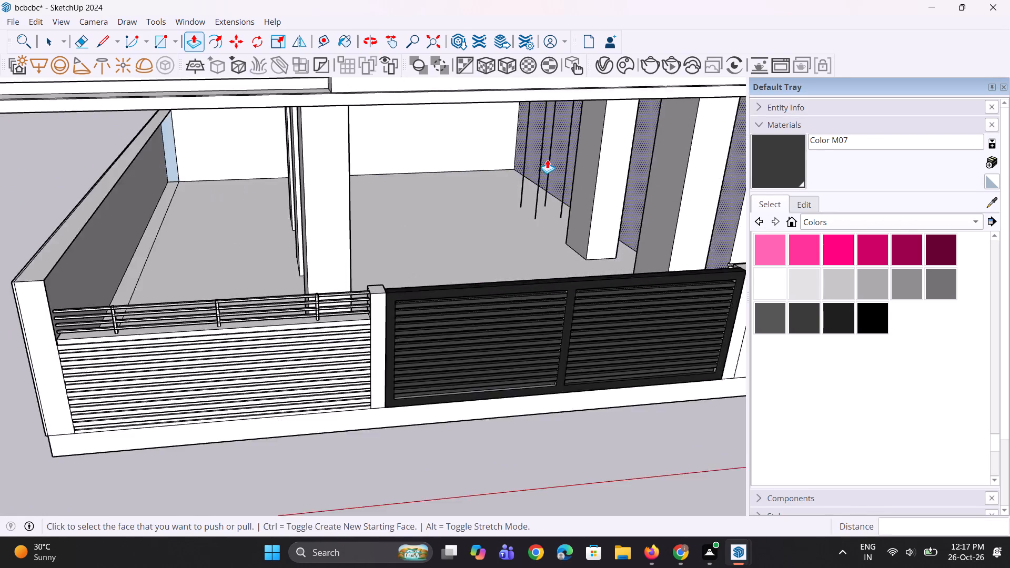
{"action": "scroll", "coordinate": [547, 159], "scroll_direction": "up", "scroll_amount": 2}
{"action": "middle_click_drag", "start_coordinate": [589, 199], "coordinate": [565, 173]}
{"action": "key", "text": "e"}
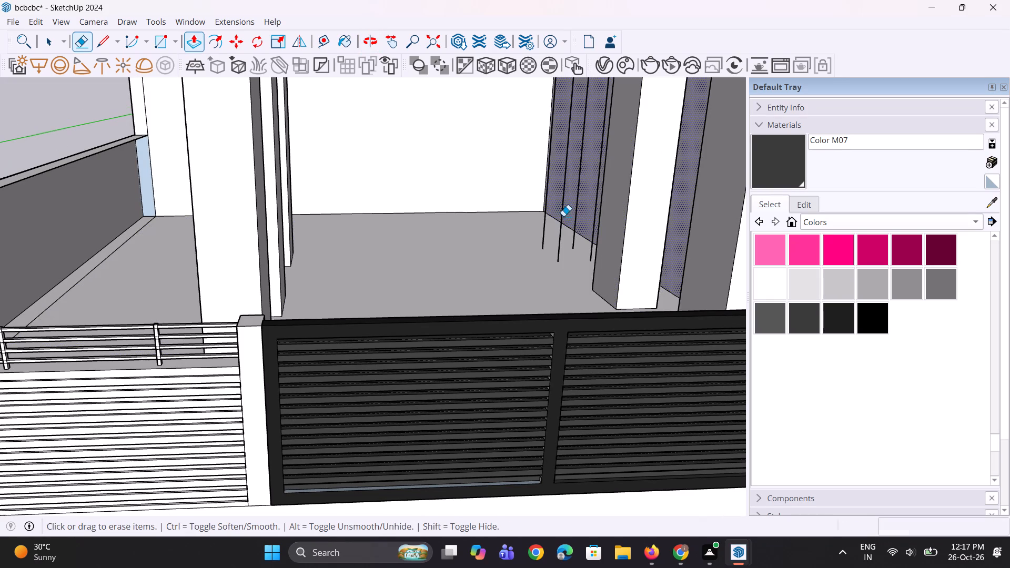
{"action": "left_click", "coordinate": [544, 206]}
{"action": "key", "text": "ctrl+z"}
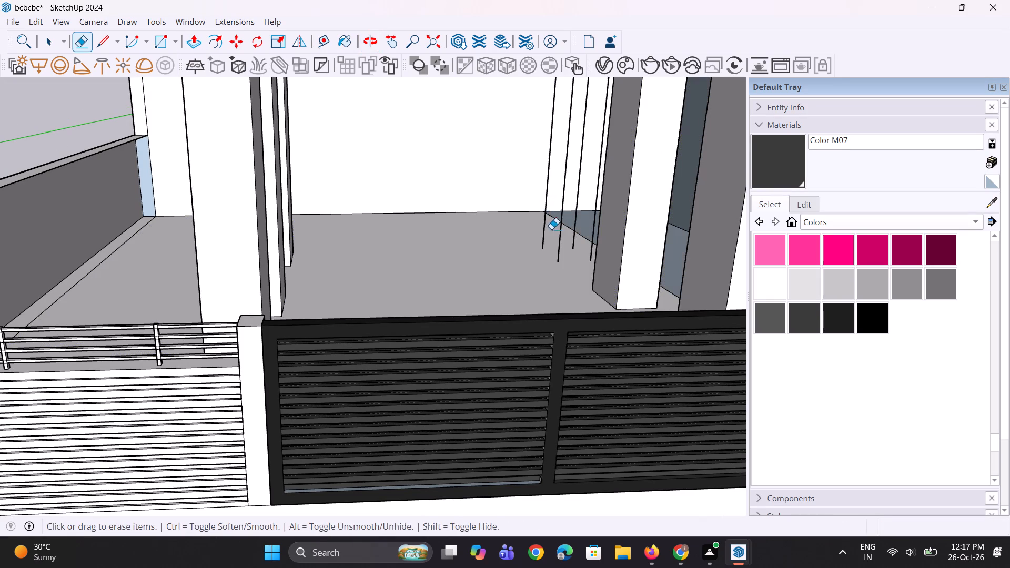
Erase the four stray vertical lines beside the column near the parking area's rear wall corner.
{"action": "middle_click_drag", "start_coordinate": [587, 238], "coordinate": [647, 216]}
{"action": "scroll", "coordinate": [603, 246], "scroll_direction": "up", "scroll_amount": 4}
{"action": "scroll", "coordinate": [496, 281], "scroll_direction": "up", "scroll_amount": 3}
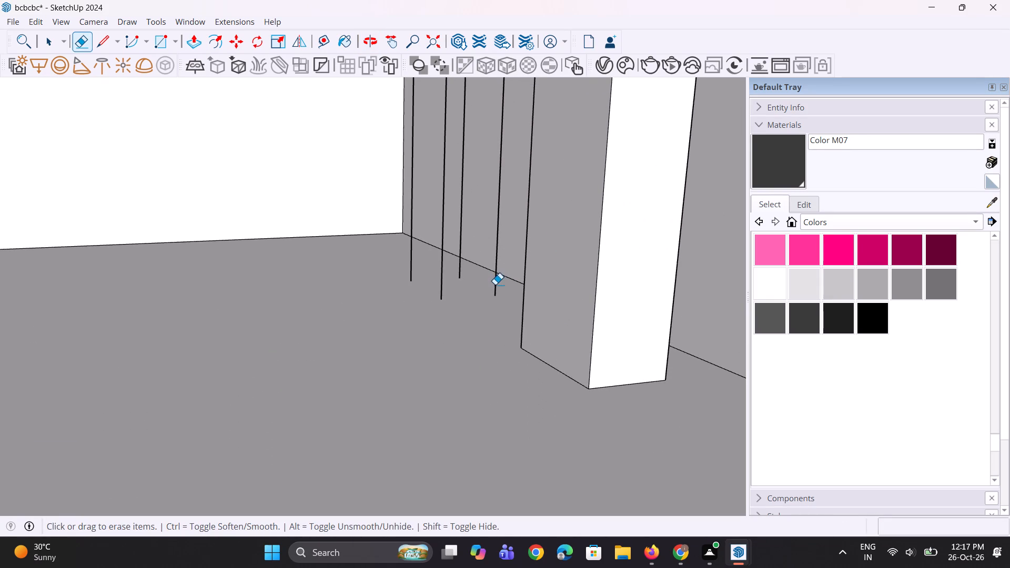
{"action": "left_click_drag", "start_coordinate": [495, 285], "coordinate": [495, 297]}
{"action": "scroll", "coordinate": [474, 271], "scroll_direction": "up", "scroll_amount": 2}
{"action": "left_click_drag", "start_coordinate": [456, 269], "coordinate": [462, 283]}
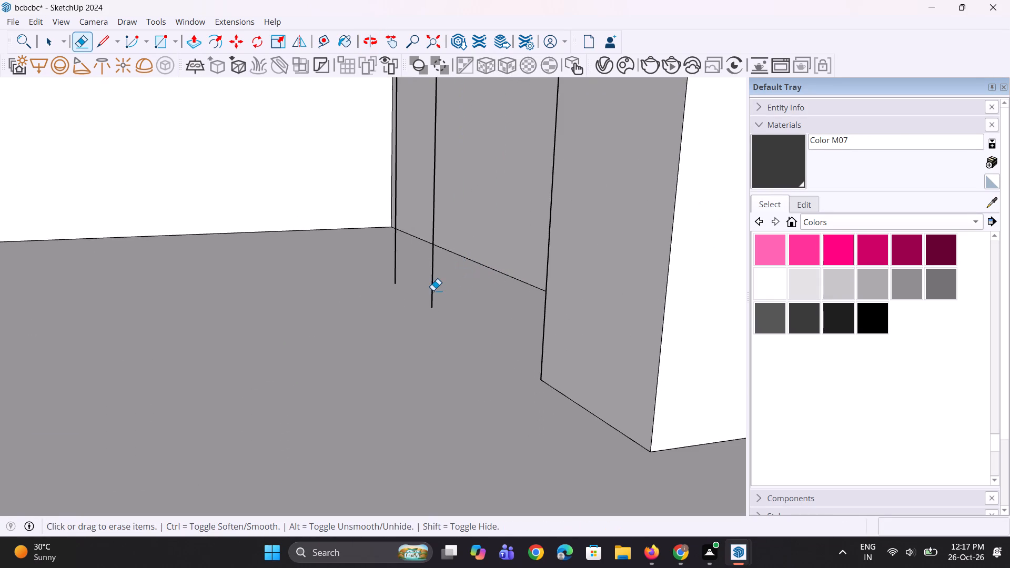
{"action": "left_click_drag", "start_coordinate": [433, 291], "coordinate": [433, 307]}
{"action": "left_click_drag", "start_coordinate": [395, 273], "coordinate": [399, 298]}
Draw a rectangle about 2' 2" by 3' 2" on the parking floor near the rear wall corner.
{"action": "middle_click_drag", "start_coordinate": [451, 295], "coordinate": [460, 327]}
{"action": "key", "text": "r"}
{"action": "scroll", "coordinate": [460, 317], "scroll_direction": "up", "scroll_amount": 4}
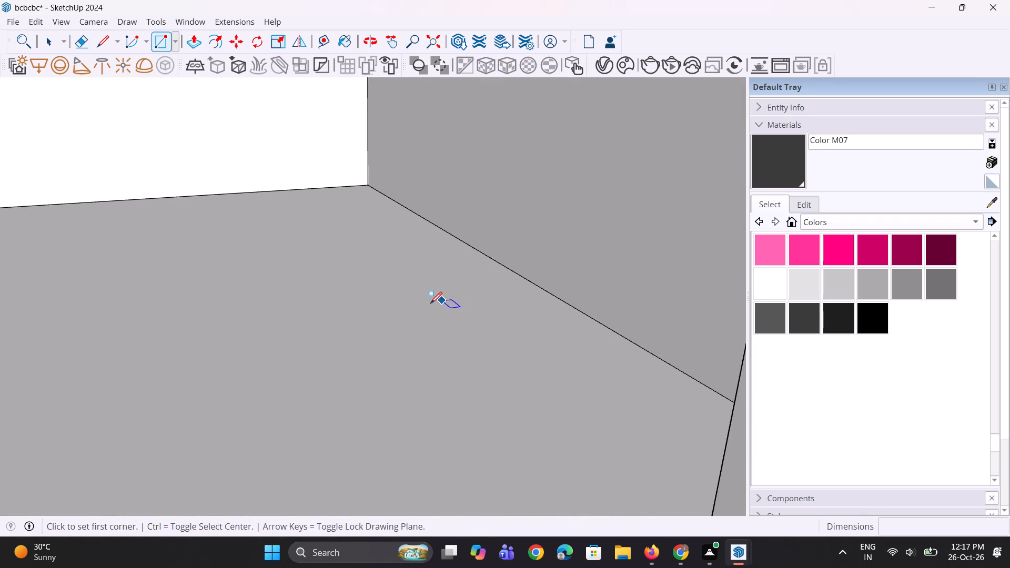
{"action": "left_click", "coordinate": [418, 305]}
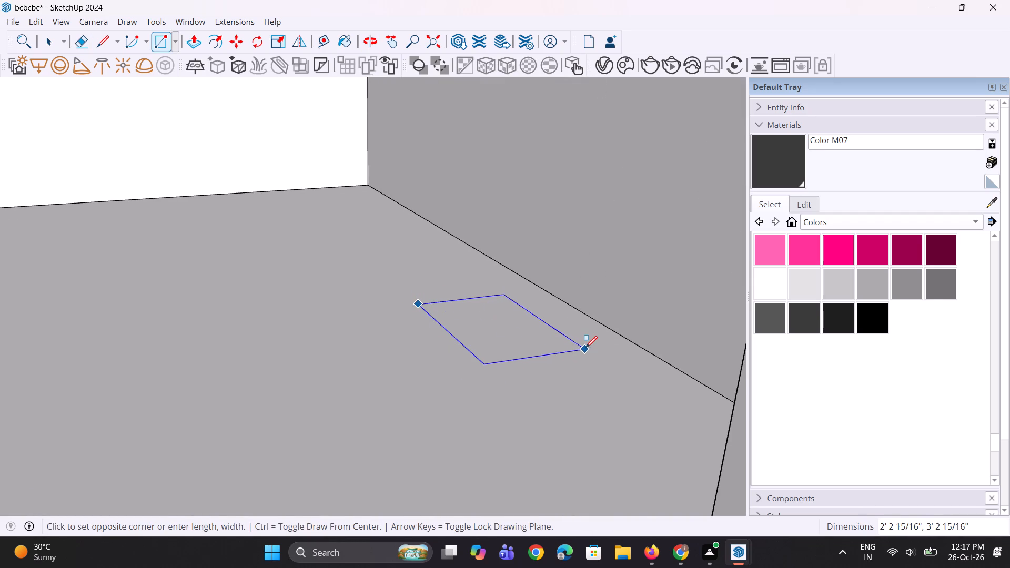
{"action": "left_click", "coordinate": [580, 348]}
Move the new floor rectangle slightly away from the side wall.
{"action": "scroll", "coordinate": [493, 413], "scroll_direction": "down", "scroll_amount": 6}
{"action": "middle_click_drag", "start_coordinate": [492, 405], "coordinate": [481, 391]}
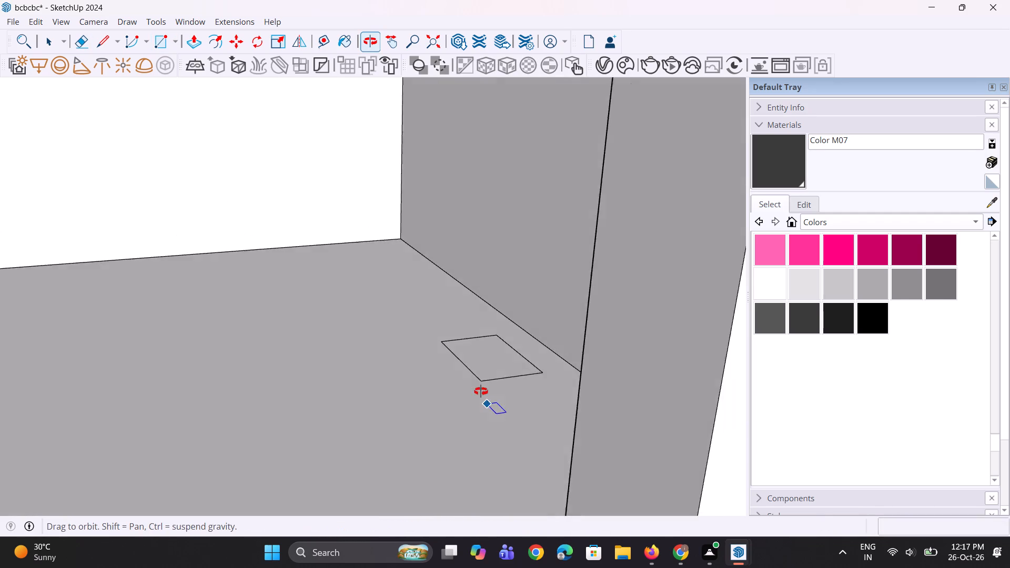
{"action": "middle_click_drag", "start_coordinate": [481, 391], "coordinate": [483, 382]}
{"action": "key", "text": "space"}
{"action": "left_click", "coordinate": [493, 343]}
{"action": "key", "text": "m"}
{"action": "left_click", "coordinate": [496, 351]}
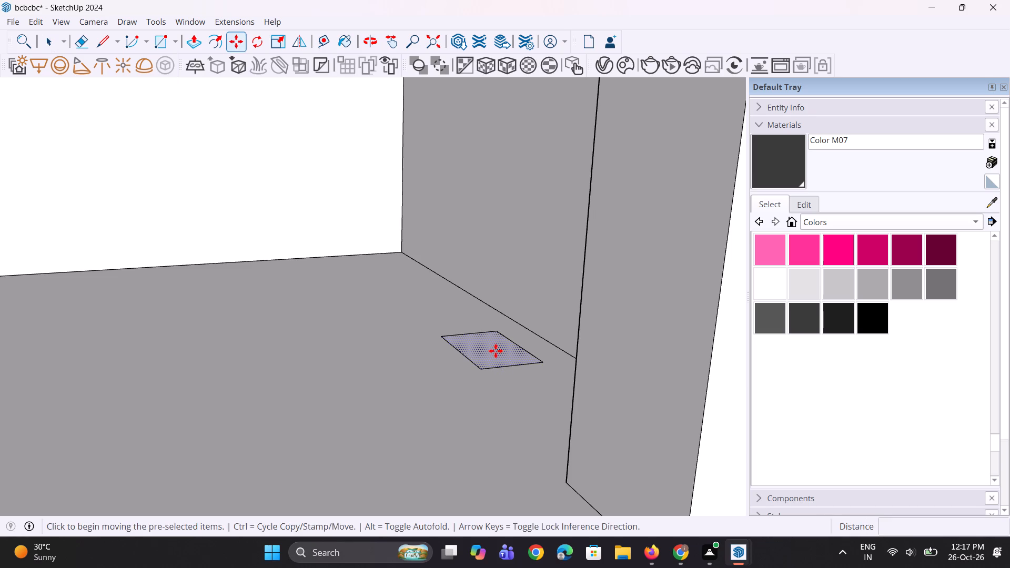
{"action": "left_click", "coordinate": [464, 360]}
Extrude the floor rectangle about 13' 8" up to the first-floor slab as a column.
{"action": "key", "text": "p"}
{"action": "left_click", "coordinate": [464, 360]}
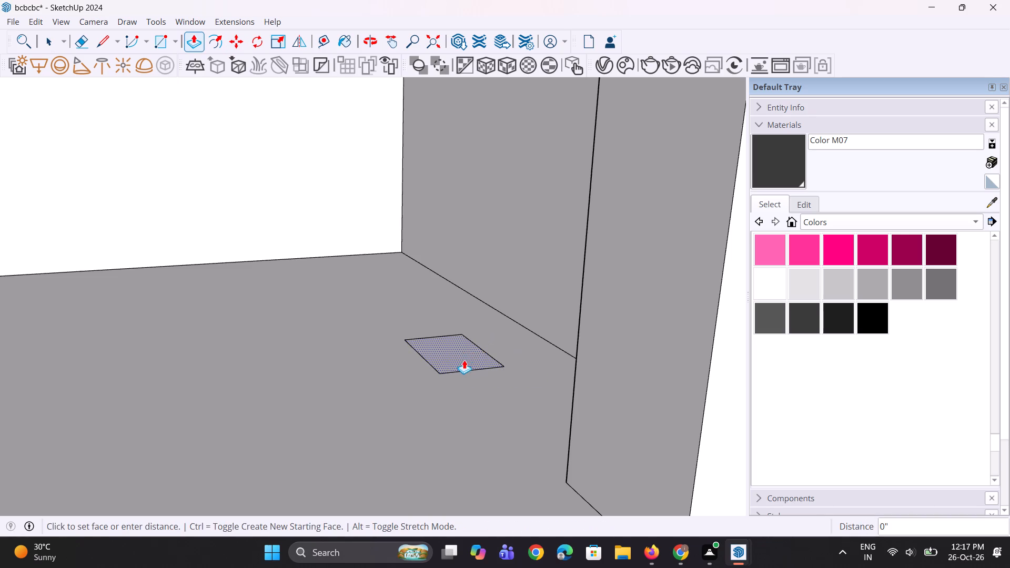
{"action": "scroll", "coordinate": [490, 242], "scroll_direction": "down", "scroll_amount": 8}
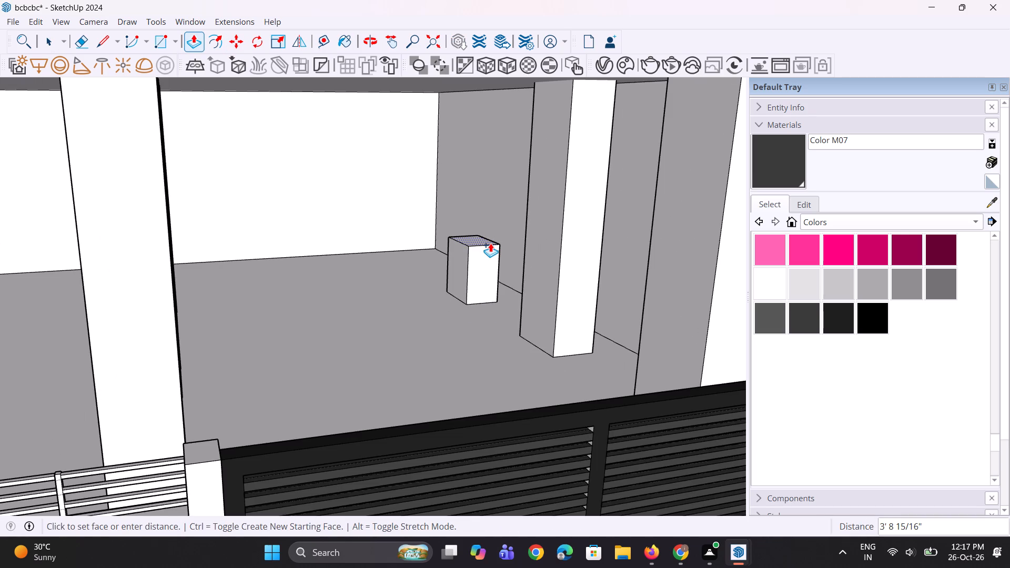
{"action": "scroll", "coordinate": [490, 243], "scroll_direction": "down", "scroll_amount": 8}
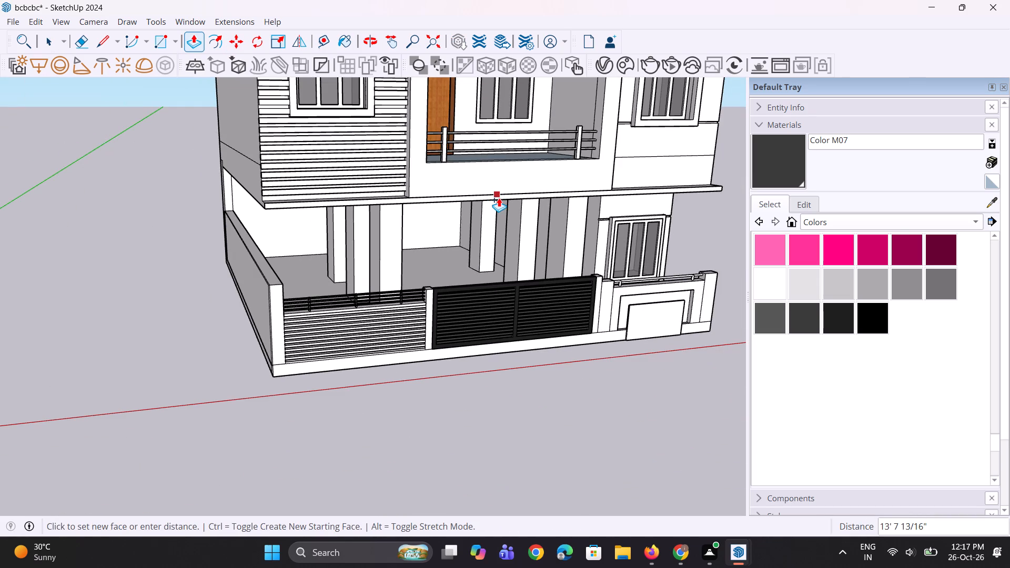
{"action": "left_click", "coordinate": [499, 198]}
Examine the building's front elevation, parking area and compound wall from several angles and distances.
{"action": "middle_click_drag", "start_coordinate": [500, 268], "coordinate": [356, 248]}
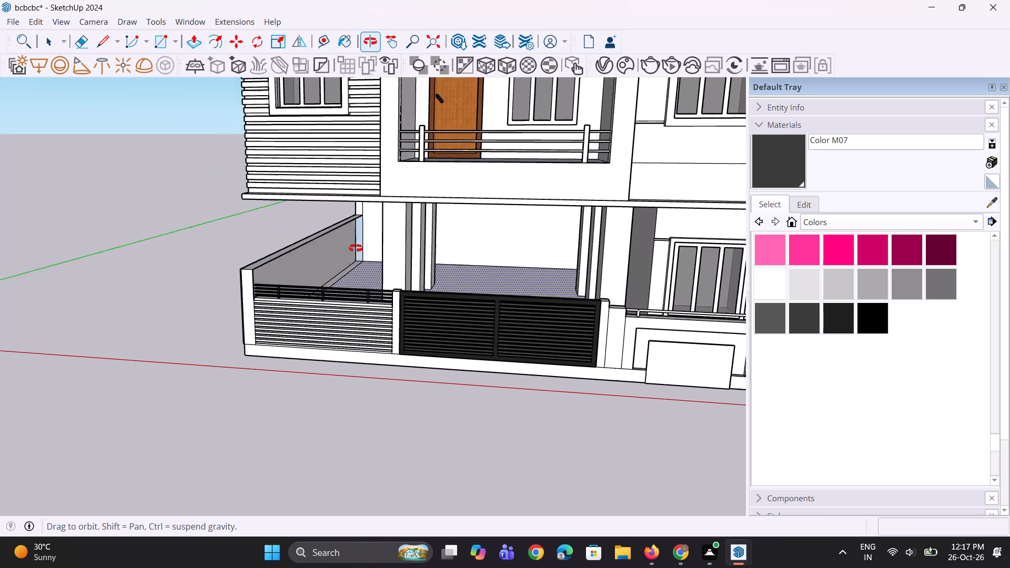
{"action": "middle_click_drag", "start_coordinate": [356, 248], "coordinate": [373, 307]}
{"action": "scroll", "coordinate": [398, 306], "scroll_direction": "down", "scroll_amount": 6}
{"action": "middle_click_drag", "start_coordinate": [409, 286], "coordinate": [415, 230]}
{"action": "key", "text": "space"}
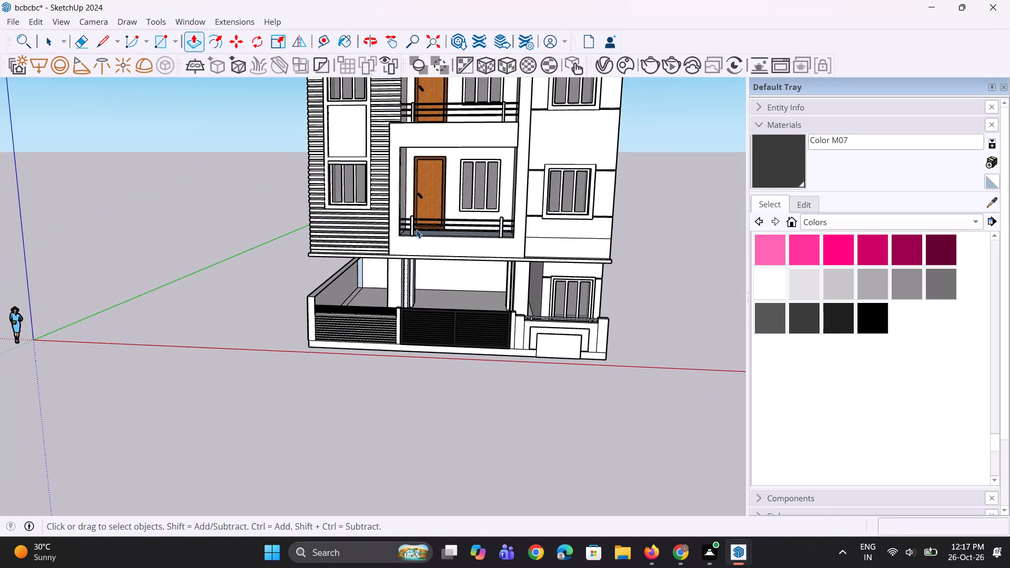
{"action": "key", "text": "space"}
{"action": "scroll", "coordinate": [539, 326], "scroll_direction": "up", "scroll_amount": 3}
{"action": "middle_click_drag", "start_coordinate": [586, 352], "coordinate": [509, 348]}
{"action": "scroll", "coordinate": [519, 359], "scroll_direction": "up", "scroll_amount": 1}
{"action": "scroll", "coordinate": [513, 419], "scroll_direction": "down", "scroll_amount": 6}
{"action": "middle_click_drag", "start_coordinate": [523, 354], "coordinate": [580, 337]}
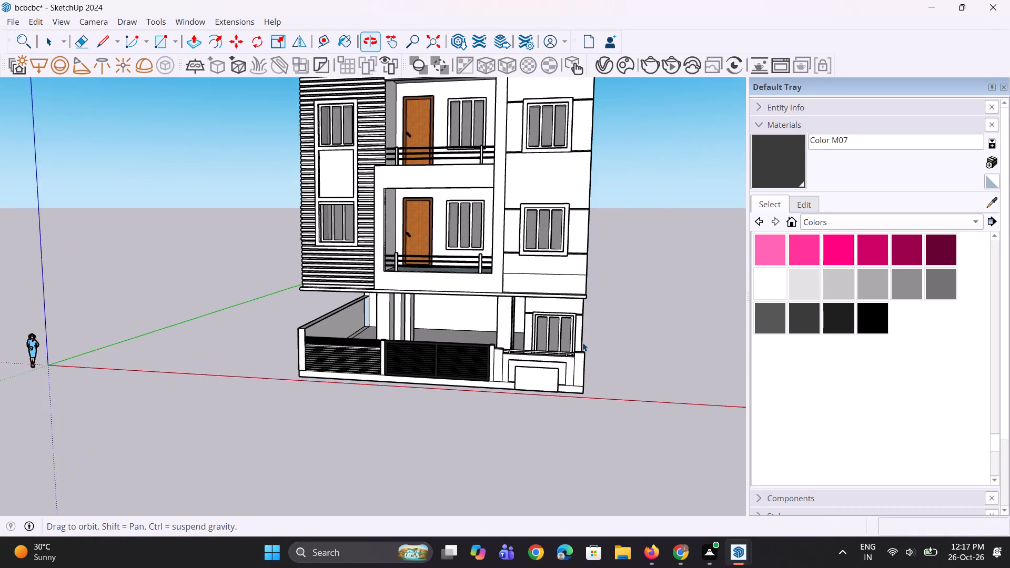
{"action": "scroll", "coordinate": [507, 433], "scroll_direction": "down", "scroll_amount": 5}
{"action": "scroll", "coordinate": [490, 401], "scroll_direction": "up", "scroll_amount": 1}
{"action": "middle_click_drag", "start_coordinate": [494, 391], "coordinate": [509, 371]}
{"action": "scroll", "coordinate": [501, 459], "scroll_direction": "down", "scroll_amount": 6}
{"action": "middle_click_drag", "start_coordinate": [511, 397], "coordinate": [524, 376]}
{"action": "scroll", "coordinate": [530, 333], "scroll_direction": "up", "scroll_amount": 2}
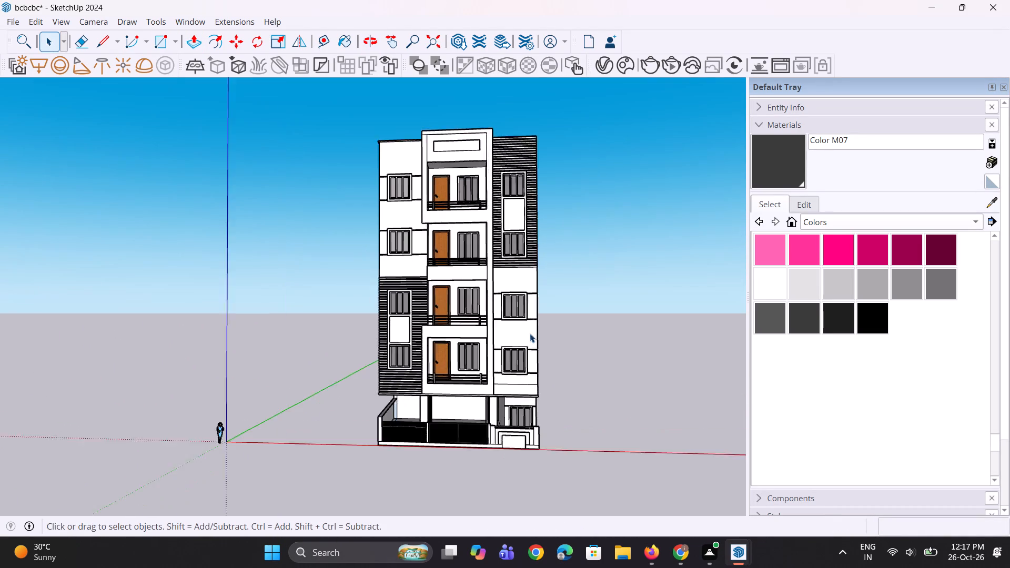
{"action": "scroll", "coordinate": [530, 333], "scroll_direction": "up", "scroll_amount": 4}
{"action": "middle_click_drag", "start_coordinate": [502, 356], "coordinate": [469, 387]}
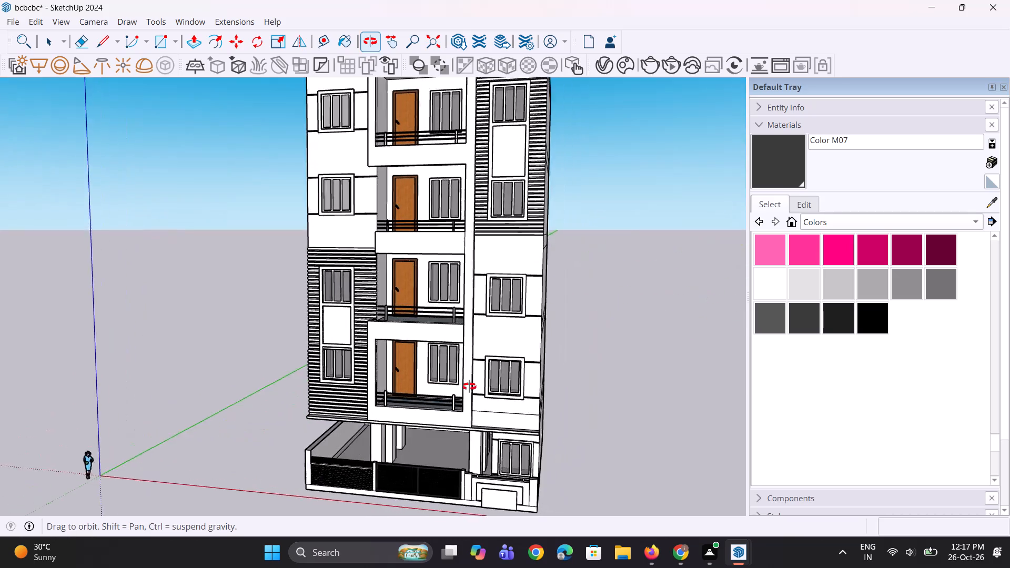
{"action": "middle_click_drag", "start_coordinate": [469, 387], "coordinate": [493, 364]}
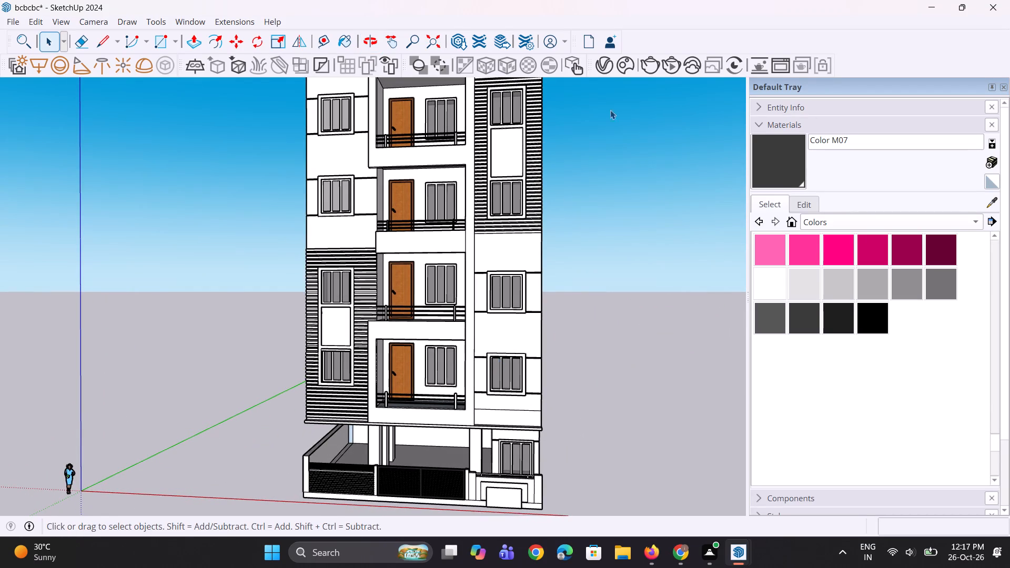
Create two new Generic materials in the V-Ray Asset Editor and show the settings of Generic#1.
{"action": "right_click", "coordinate": [609, 62]}
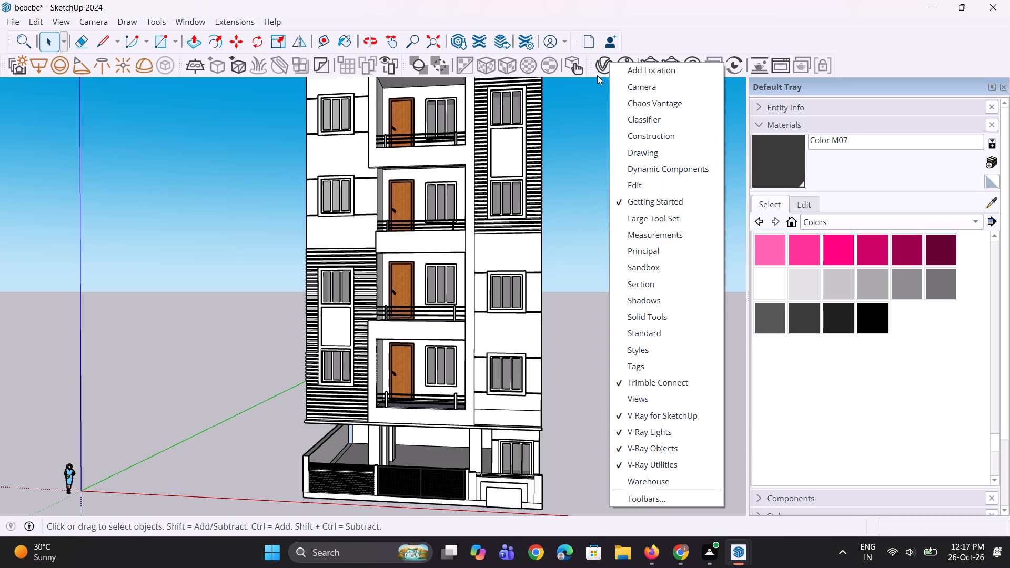
{"action": "left_click", "coordinate": [598, 68]}
{"action": "right_click", "coordinate": [416, 79]}
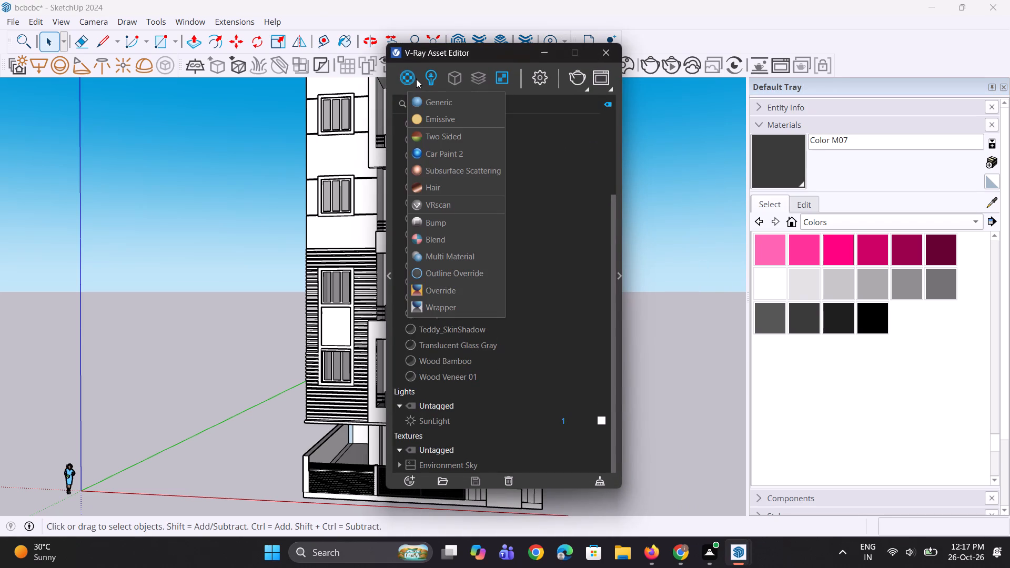
{"action": "left_click", "coordinate": [433, 104]}
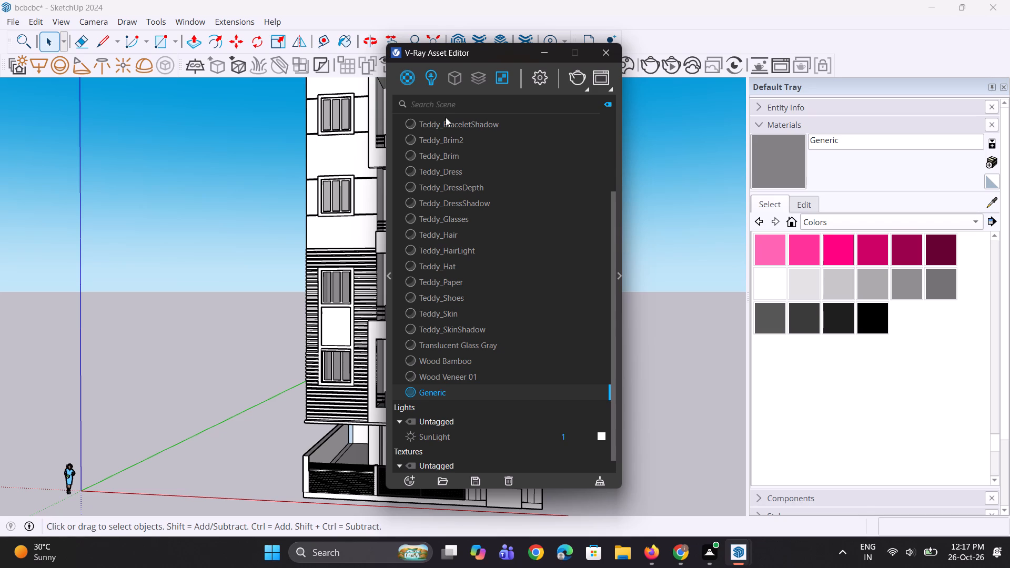
{"action": "right_click", "coordinate": [403, 83]}
{"action": "left_click", "coordinate": [418, 102]}
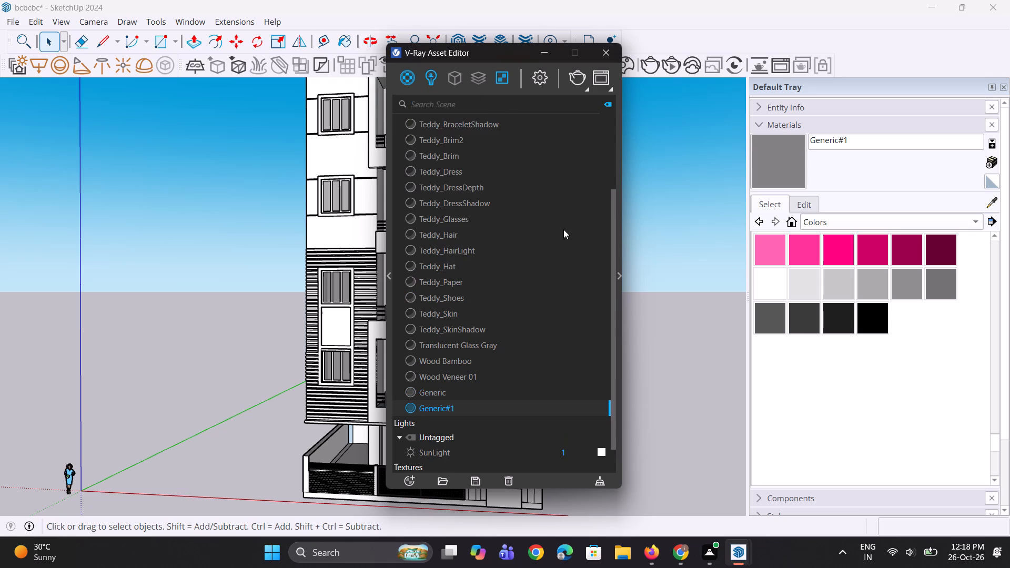
{"action": "left_click", "coordinate": [619, 279]}
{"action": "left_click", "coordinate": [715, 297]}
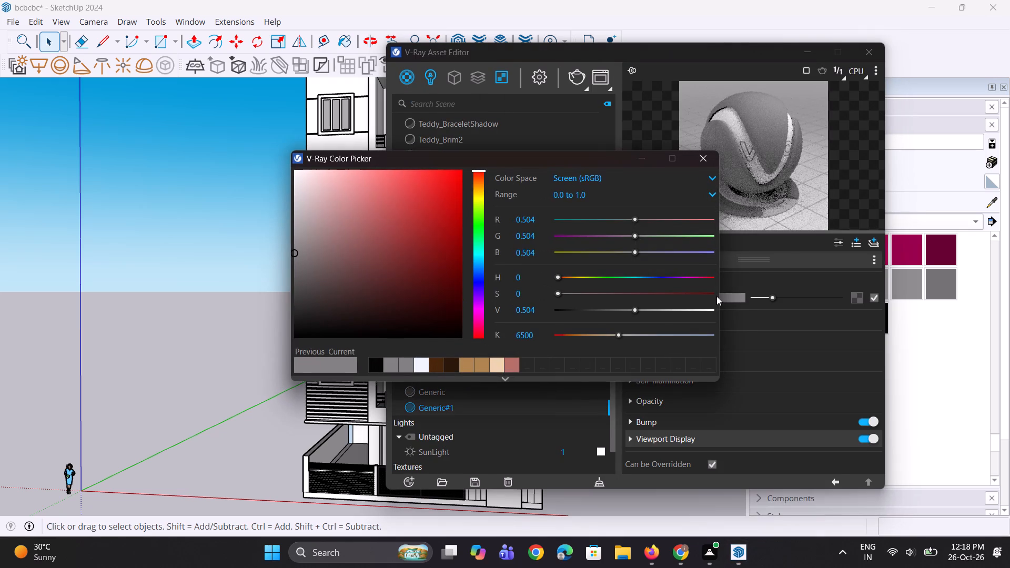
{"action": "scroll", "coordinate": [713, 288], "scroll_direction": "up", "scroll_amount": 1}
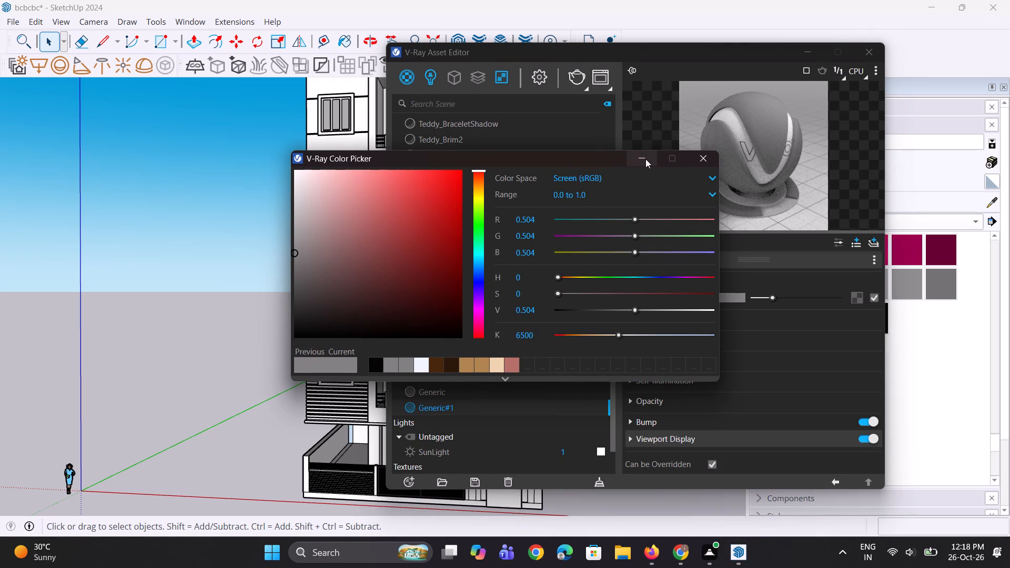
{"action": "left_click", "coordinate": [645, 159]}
Raise the reflection color of the Generic#1 material from black to a dark grey.
{"action": "left_click", "coordinate": [717, 318]}
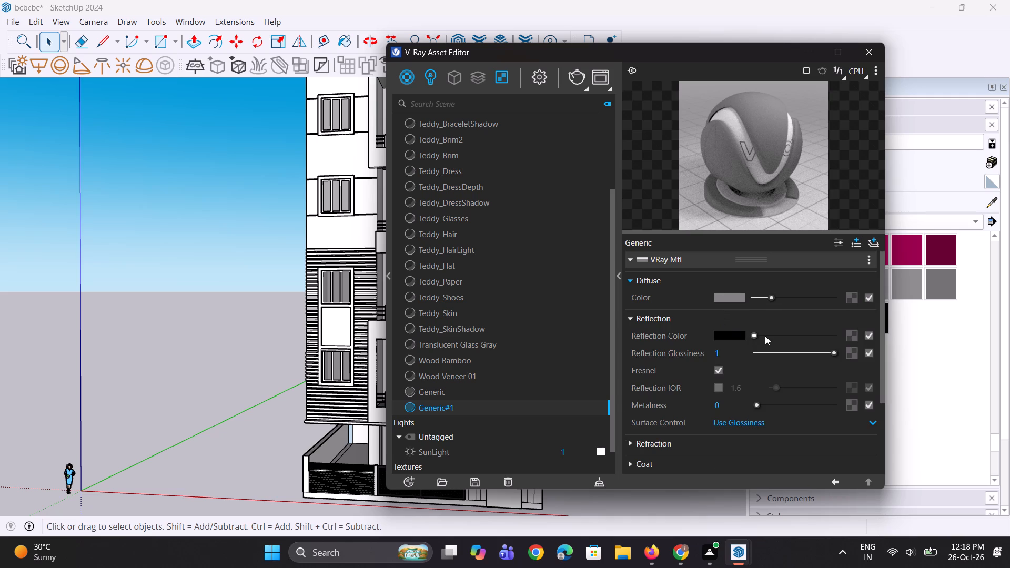
{"action": "left_click", "coordinate": [765, 336]}
Set the Reflection Glossiness of the Generic#1 material to 0.95.
{"action": "left_click_drag", "start_coordinate": [731, 349], "coordinate": [678, 352]}
{"action": "type", "text": "0."}
{"action": "key", "text": "Return"}
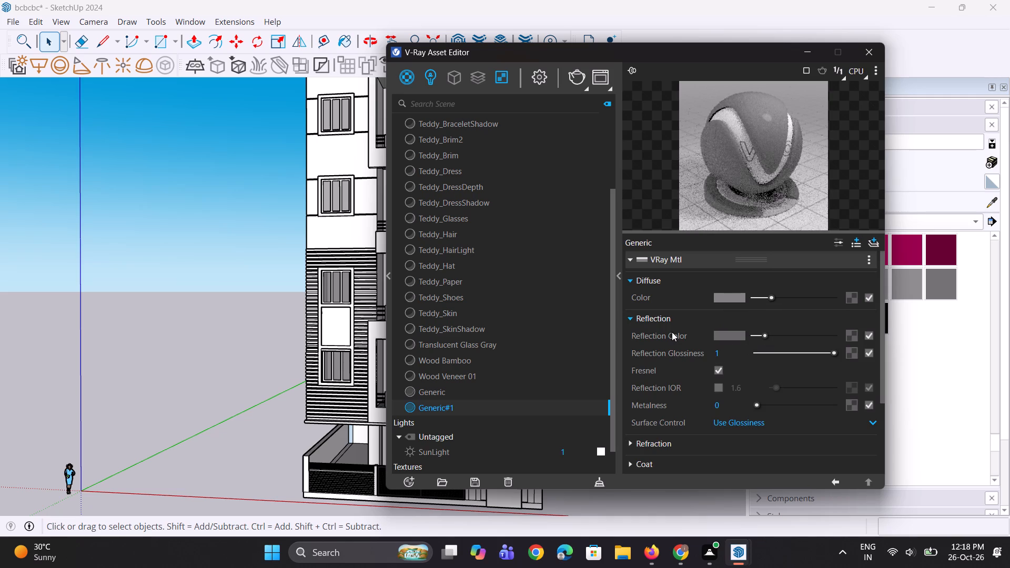
{"action": "type", "text": "95"}
{"action": "key", "text": "Return"}
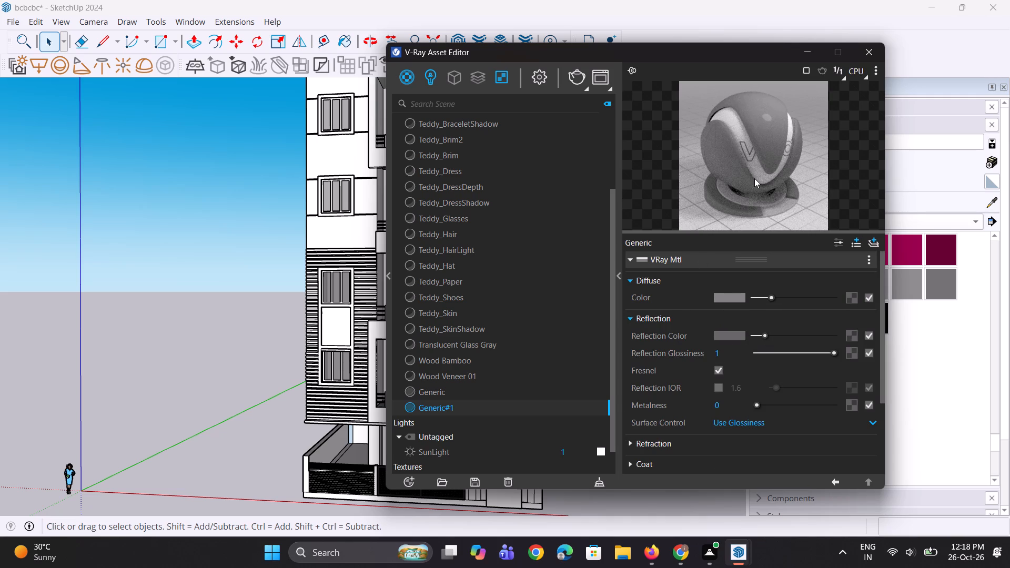
{"action": "double_click", "coordinate": [754, 178]}
{"action": "left_click_drag", "start_coordinate": [731, 356], "coordinate": [694, 359]}
{"action": "type", "text": "0."}
{"action": "type", "text": "95"}
{"action": "key", "text": "Return"}
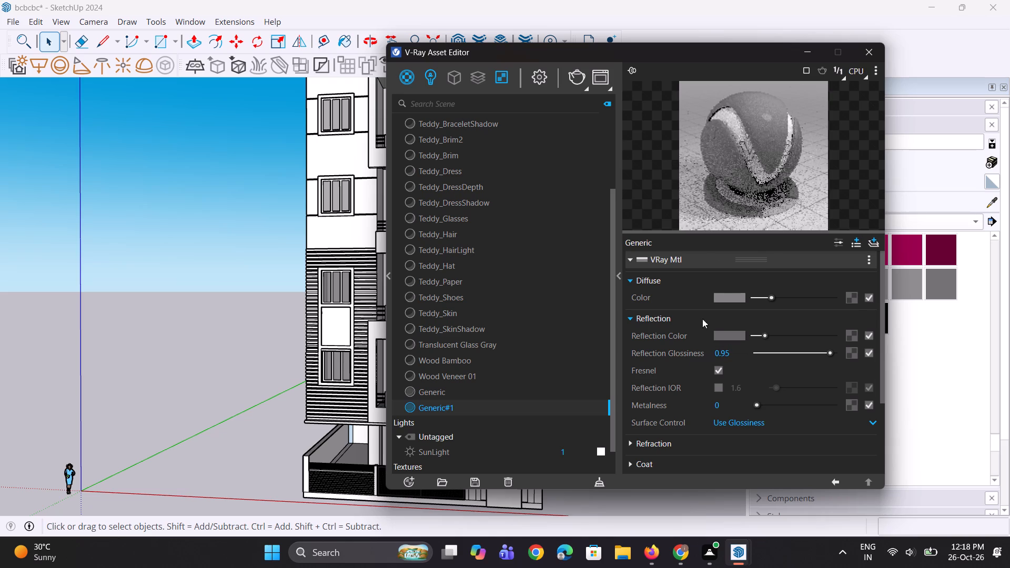
{"action": "left_click", "coordinate": [770, 157]}
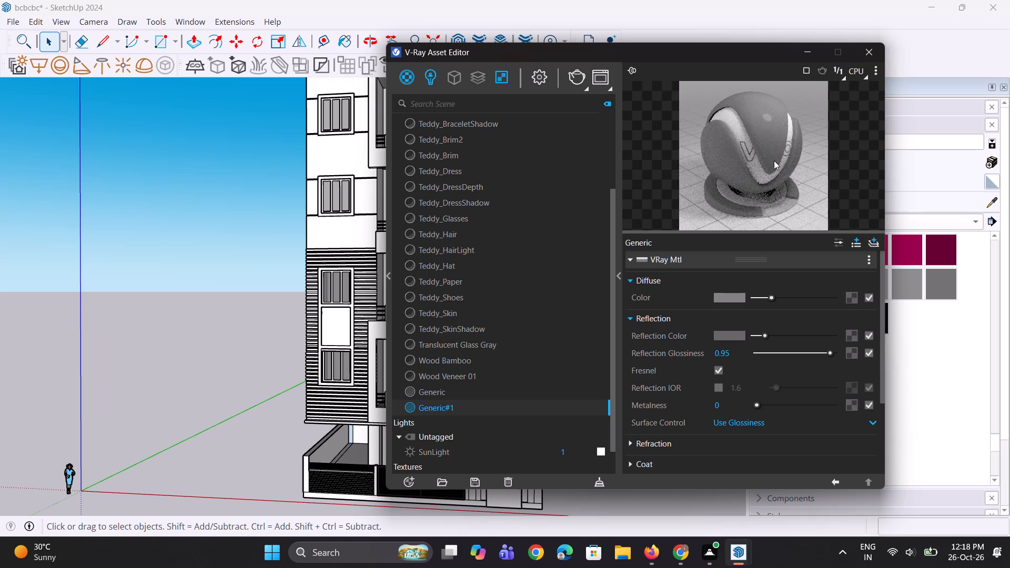
{"action": "scroll", "coordinate": [770, 299], "scroll_direction": "up", "scroll_amount": 1}
Darken the diffuse color of the Generic#1 material to a deeper grey.
{"action": "left_click_drag", "start_coordinate": [772, 299], "coordinate": [767, 300]}
{"action": "left_click_drag", "start_coordinate": [767, 300], "coordinate": [765, 300]}
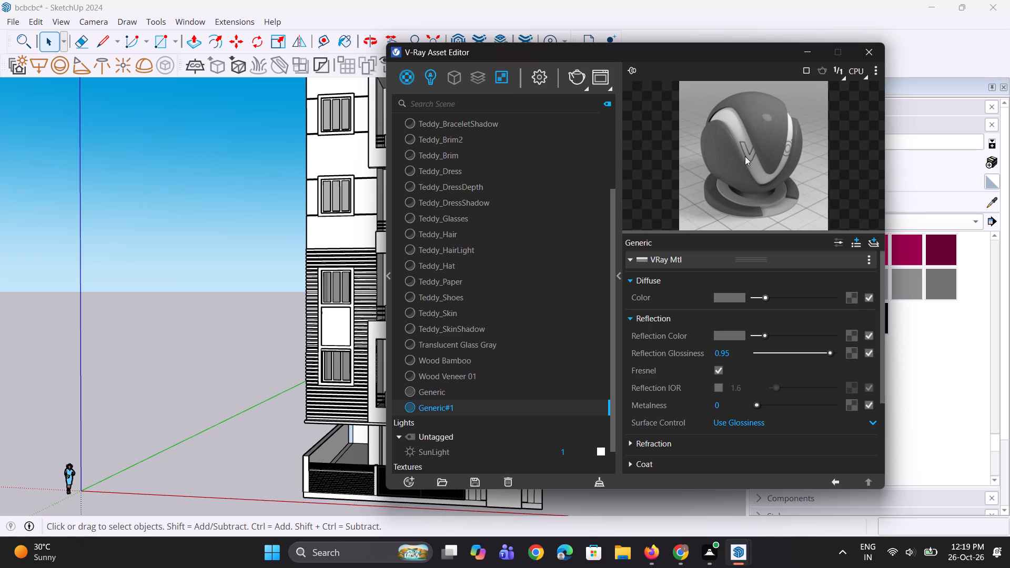
{"action": "left_click", "coordinate": [745, 156]}
{"action": "left_click", "coordinate": [767, 295]}
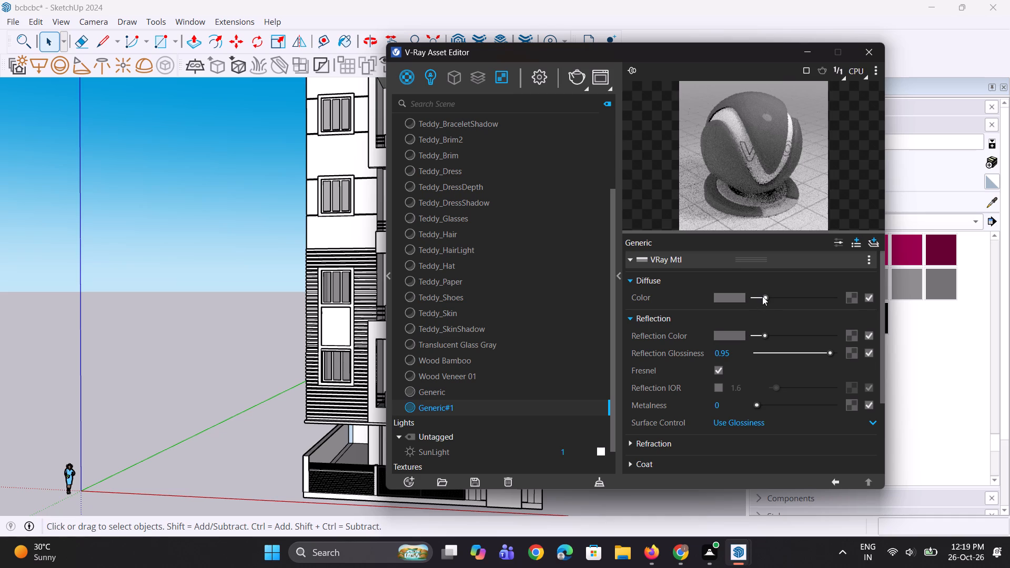
{"action": "left_click", "coordinate": [762, 296]}
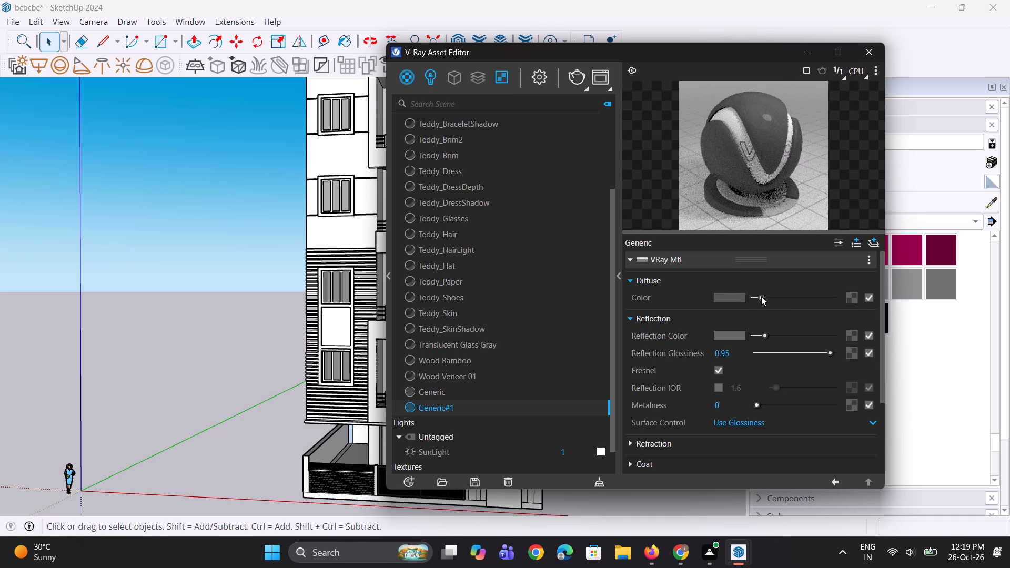
Minimize the V-Ray Asset Editor and paint the topmost slats of the building's upper-right louvered facade with the Generic#1 material.
{"action": "double_click", "coordinate": [769, 172]}
{"action": "left_click", "coordinate": [802, 50]}
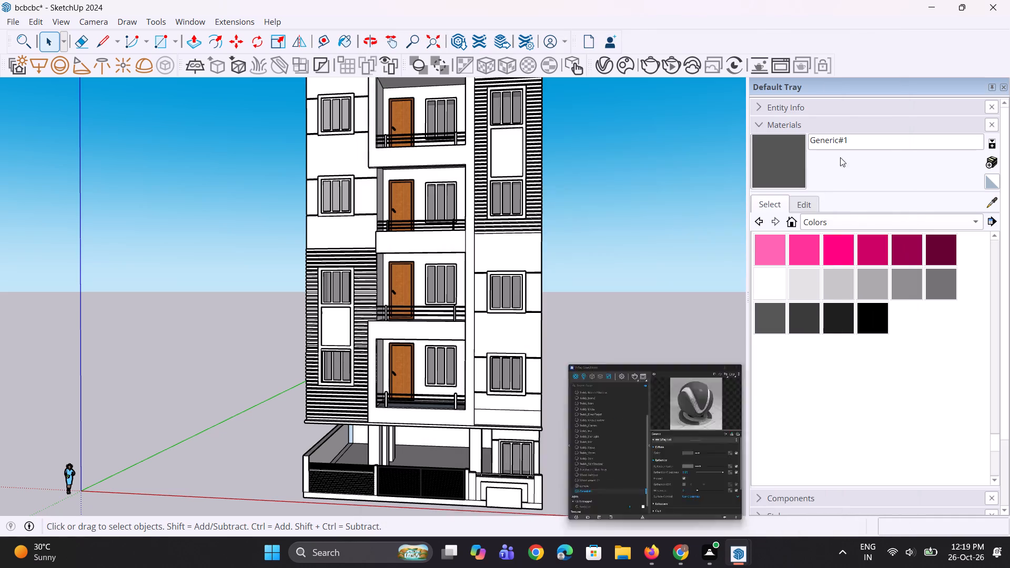
{"action": "left_click", "coordinate": [801, 163]}
{"action": "scroll", "coordinate": [498, 312], "scroll_direction": "down", "scroll_amount": 4}
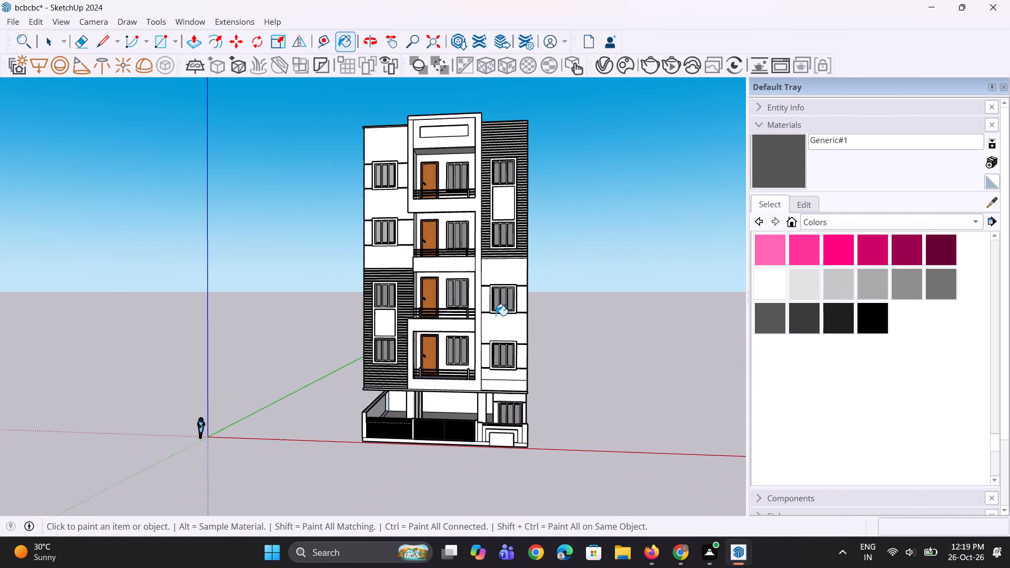
{"action": "scroll", "coordinate": [537, 184], "scroll_direction": "up", "scroll_amount": 3}
{"action": "scroll", "coordinate": [519, 103], "scroll_direction": "up", "scroll_amount": 12}
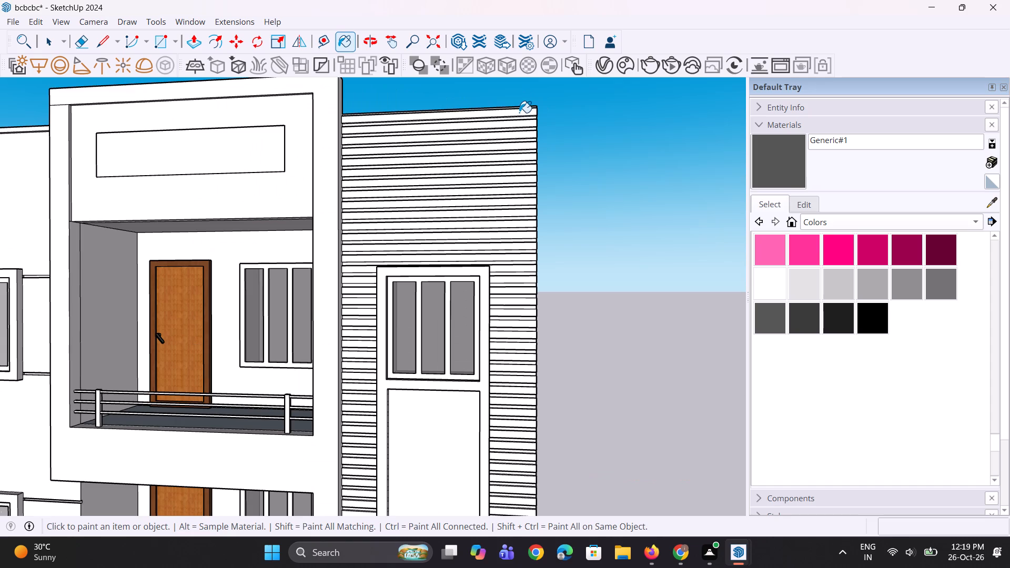
{"action": "left_click", "coordinate": [519, 113]}
{"action": "scroll", "coordinate": [521, 118], "scroll_direction": "up", "scroll_amount": 6}
{"action": "left_click", "coordinate": [523, 127]}
{"action": "left_click", "coordinate": [534, 151]}
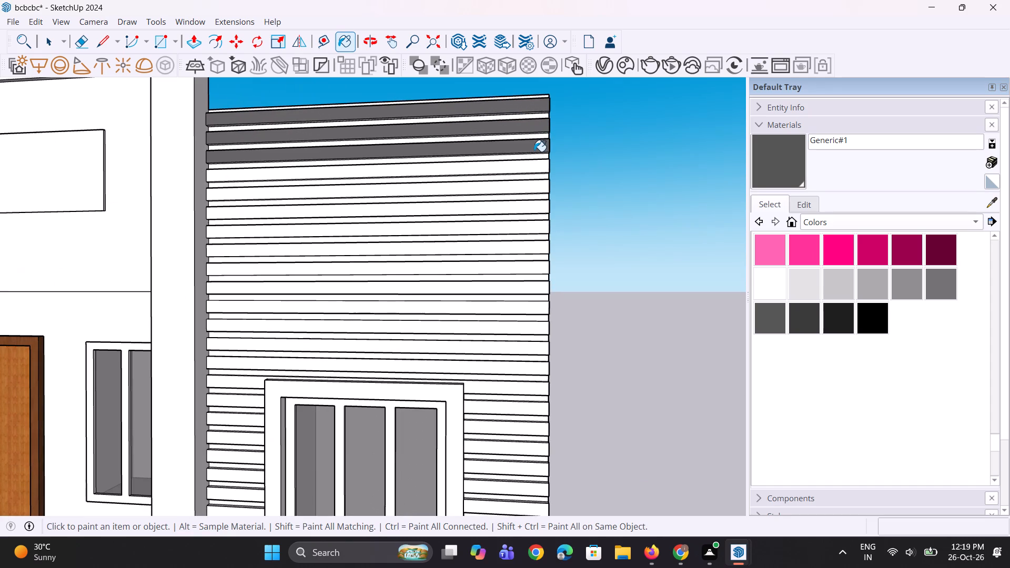
{"action": "left_click", "coordinate": [536, 165]}
{"action": "left_click", "coordinate": [536, 188]}
{"action": "left_click", "coordinate": [540, 212]}
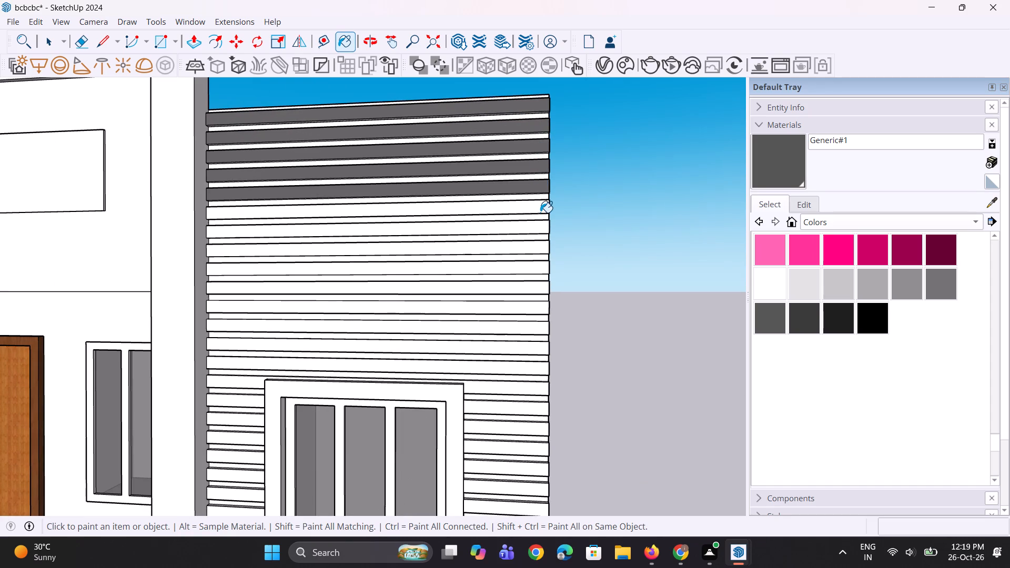
{"action": "left_click", "coordinate": [542, 206]}
Paint the remaining full-width slats above the louvered facade's upper window with Generic#1.
{"action": "scroll", "coordinate": [518, 159], "scroll_direction": "up", "scroll_amount": 1}
{"action": "scroll", "coordinate": [518, 157], "scroll_direction": "down", "scroll_amount": 3}
{"action": "scroll", "coordinate": [521, 196], "scroll_direction": "up", "scroll_amount": 6}
{"action": "left_click", "coordinate": [535, 229]}
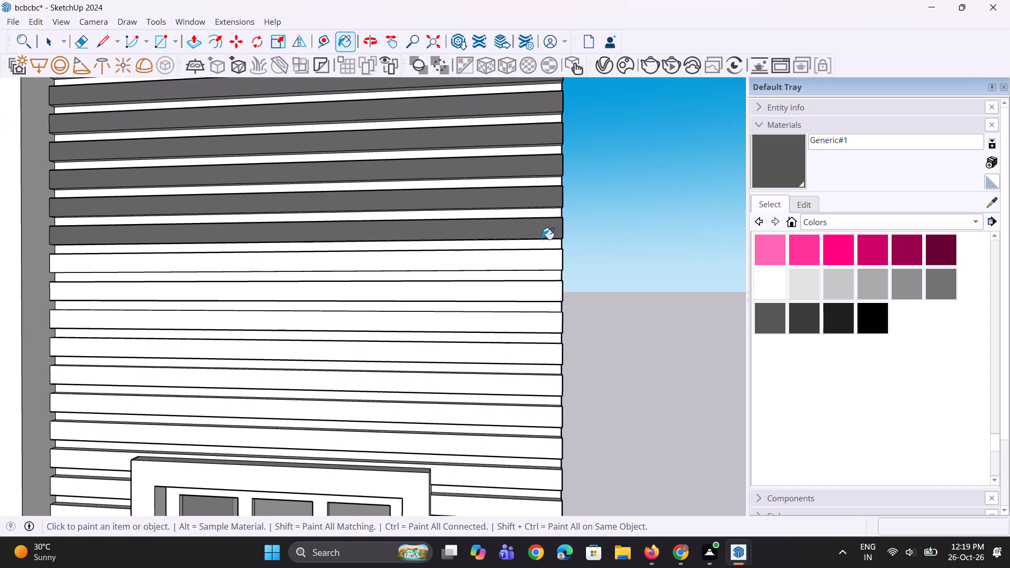
{"action": "left_click", "coordinate": [549, 256]}
{"action": "left_click", "coordinate": [549, 286]}
{"action": "left_click", "coordinate": [547, 320]}
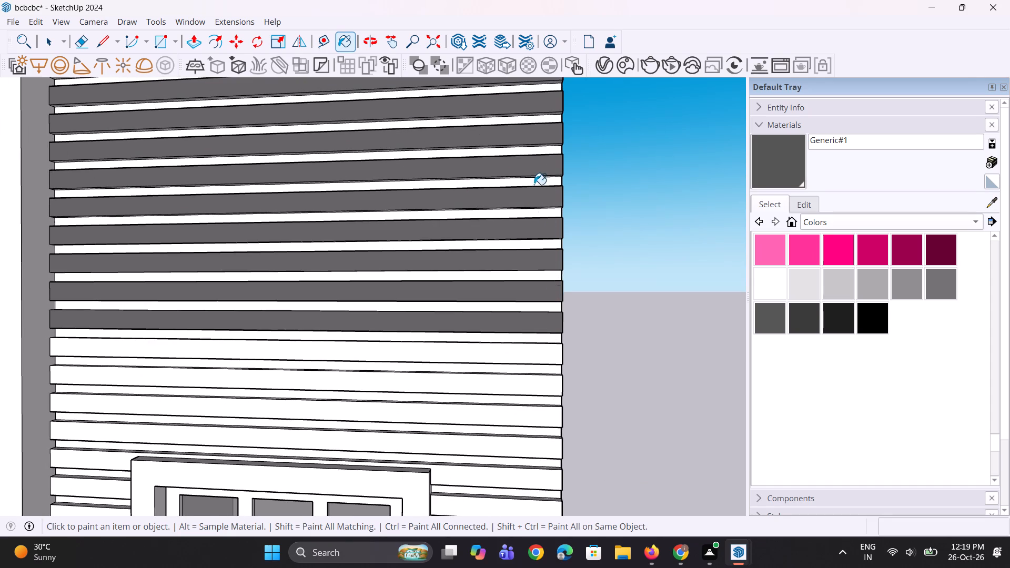
{"action": "scroll", "coordinate": [534, 185], "scroll_direction": "down", "scroll_amount": 8}
{"action": "scroll", "coordinate": [527, 245], "scroll_direction": "up", "scroll_amount": 6}
{"action": "left_click", "coordinate": [532, 268]}
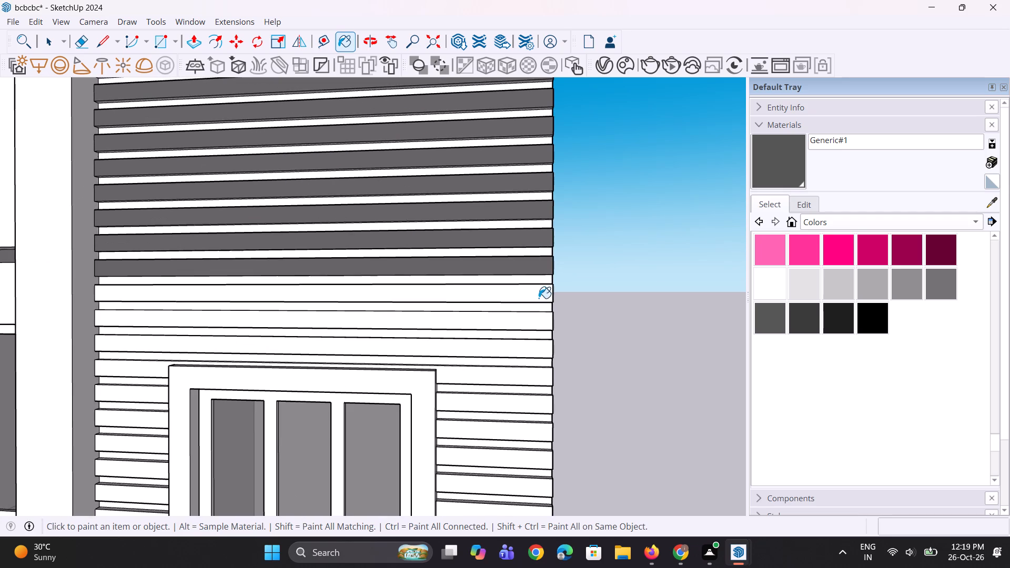
{"action": "left_click", "coordinate": [539, 299]}
{"action": "scroll", "coordinate": [435, 180], "scroll_direction": "down", "scroll_amount": 4}
{"action": "scroll", "coordinate": [504, 343], "scroll_direction": "up", "scroll_amount": 6}
{"action": "left_click", "coordinate": [507, 245]}
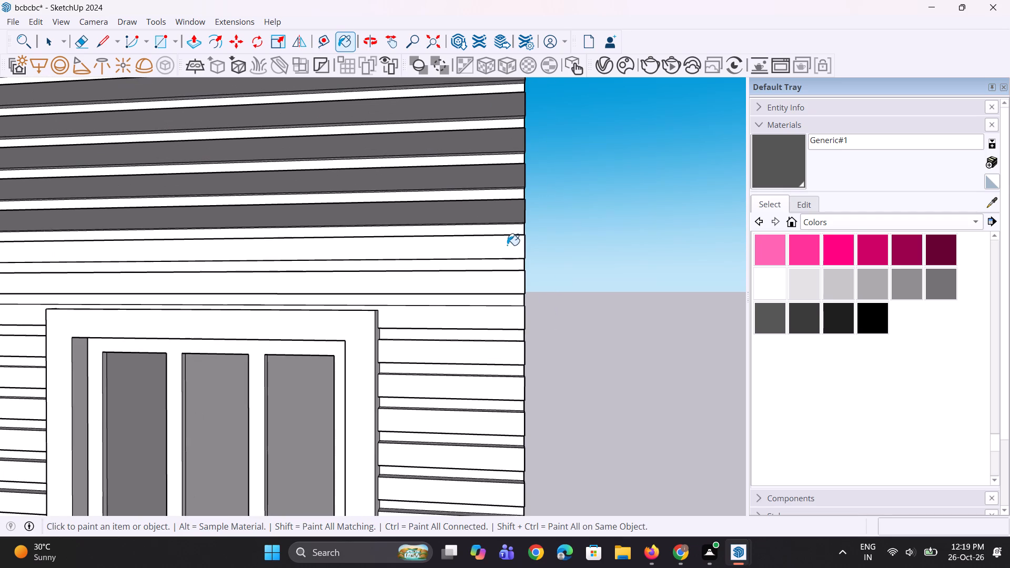
{"action": "left_click", "coordinate": [509, 280]}
{"action": "left_click", "coordinate": [512, 319]}
Paint the slats to the right of the upper window's top half with Generic#1.
{"action": "left_click", "coordinate": [498, 346]}
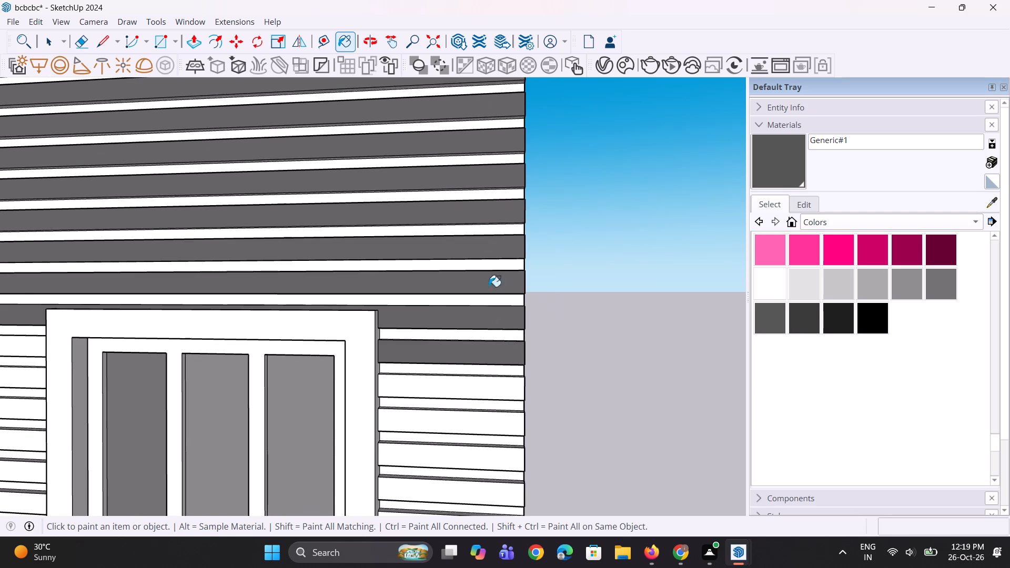
{"action": "scroll", "coordinate": [477, 247], "scroll_direction": "down", "scroll_amount": 4}
{"action": "scroll", "coordinate": [474, 323], "scroll_direction": "up", "scroll_amount": 4}
{"action": "left_click", "coordinate": [470, 348]}
{"action": "scroll", "coordinate": [401, 240], "scroll_direction": "down", "scroll_amount": 8}
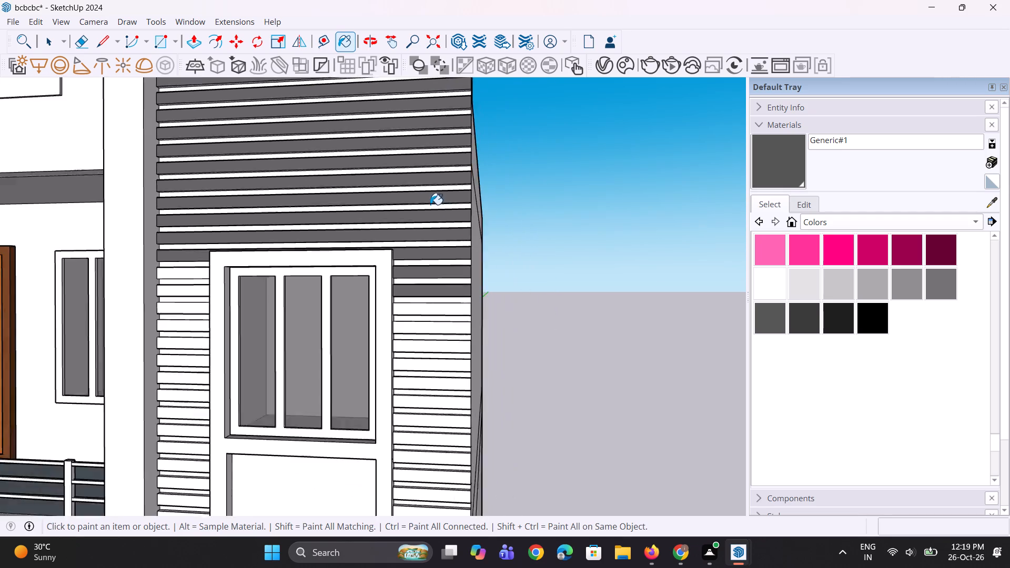
{"action": "scroll", "coordinate": [430, 205], "scroll_direction": "down", "scroll_amount": 1}
{"action": "scroll", "coordinate": [447, 290], "scroll_direction": "up", "scroll_amount": 8}
{"action": "left_click", "coordinate": [443, 288]}
{"action": "left_click", "coordinate": [445, 332]}
{"action": "left_click", "coordinate": [447, 362]}
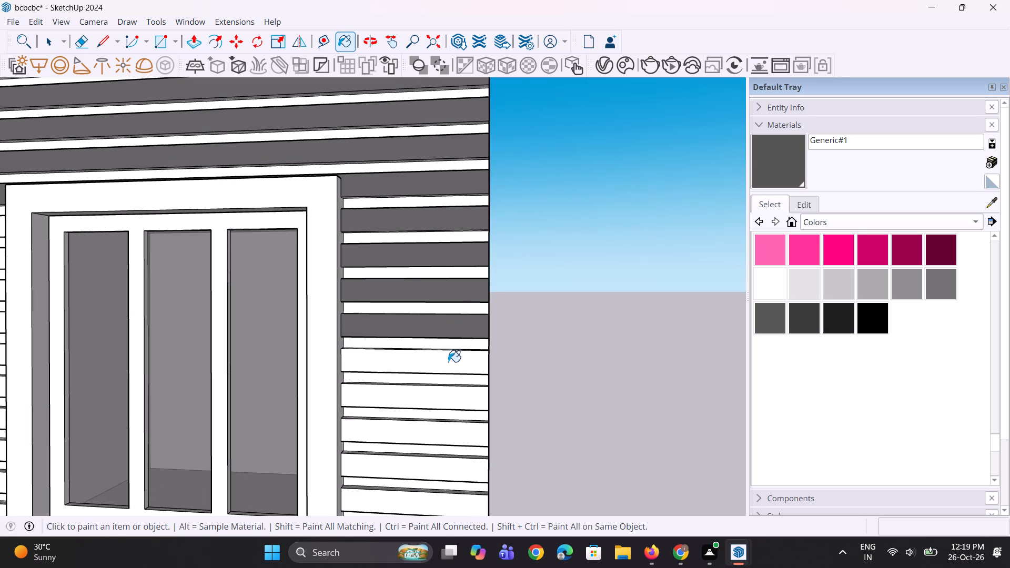
Paint the slats to the right of the upper window's lower half with Generic#1.
{"action": "scroll", "coordinate": [409, 194], "scroll_direction": "down", "scroll_amount": 5}
{"action": "scroll", "coordinate": [430, 347], "scroll_direction": "up", "scroll_amount": 4}
{"action": "scroll", "coordinate": [460, 314], "scroll_direction": "up", "scroll_amount": 2}
{"action": "left_click", "coordinate": [461, 305]}
{"action": "left_click", "coordinate": [457, 349]}
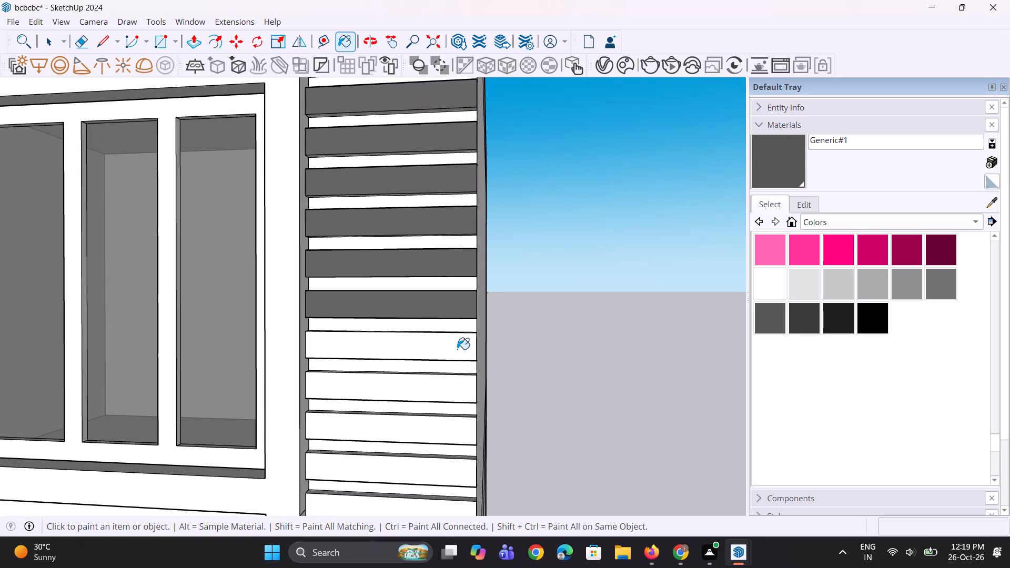
{"action": "left_click", "coordinate": [446, 383]}
{"action": "scroll", "coordinate": [404, 250], "scroll_direction": "down", "scroll_amount": 4}
{"action": "scroll", "coordinate": [391, 382], "scroll_direction": "up", "scroll_amount": 3}
{"action": "left_click", "coordinate": [401, 368]}
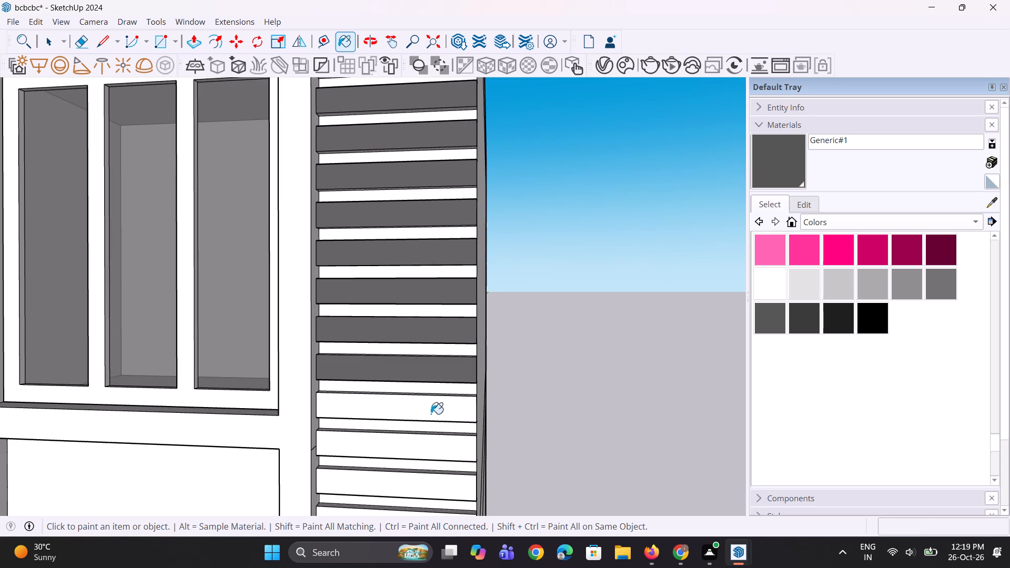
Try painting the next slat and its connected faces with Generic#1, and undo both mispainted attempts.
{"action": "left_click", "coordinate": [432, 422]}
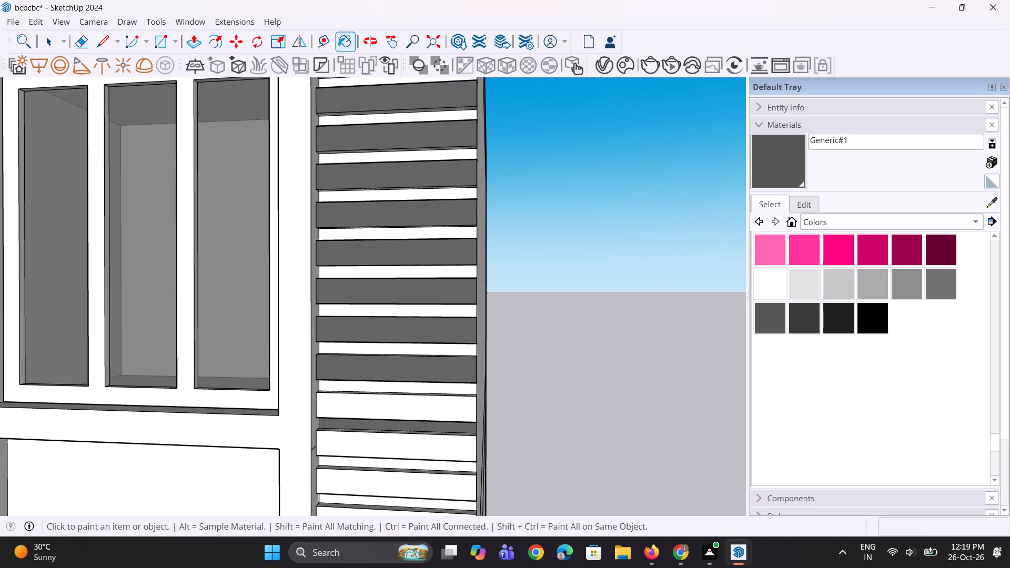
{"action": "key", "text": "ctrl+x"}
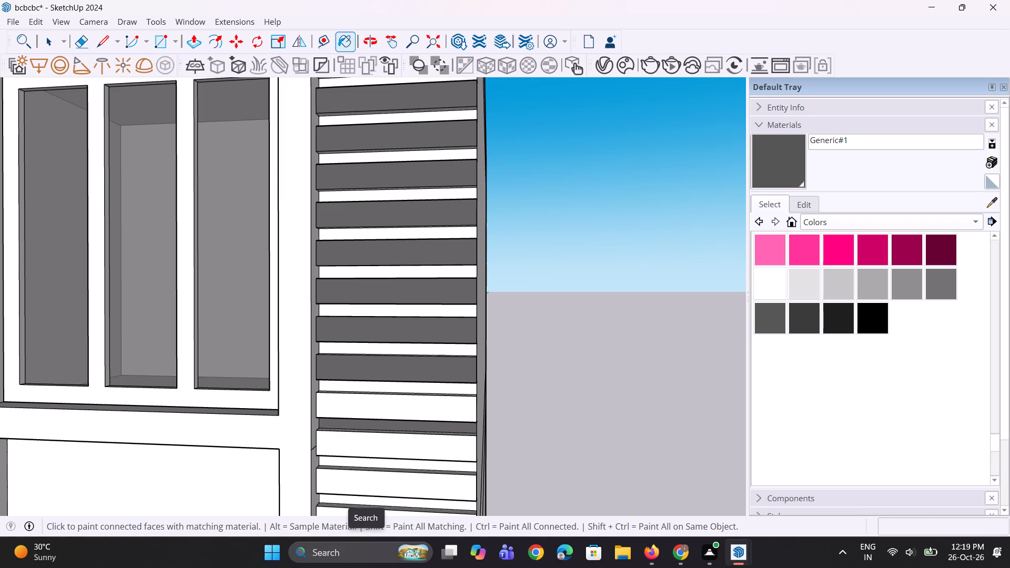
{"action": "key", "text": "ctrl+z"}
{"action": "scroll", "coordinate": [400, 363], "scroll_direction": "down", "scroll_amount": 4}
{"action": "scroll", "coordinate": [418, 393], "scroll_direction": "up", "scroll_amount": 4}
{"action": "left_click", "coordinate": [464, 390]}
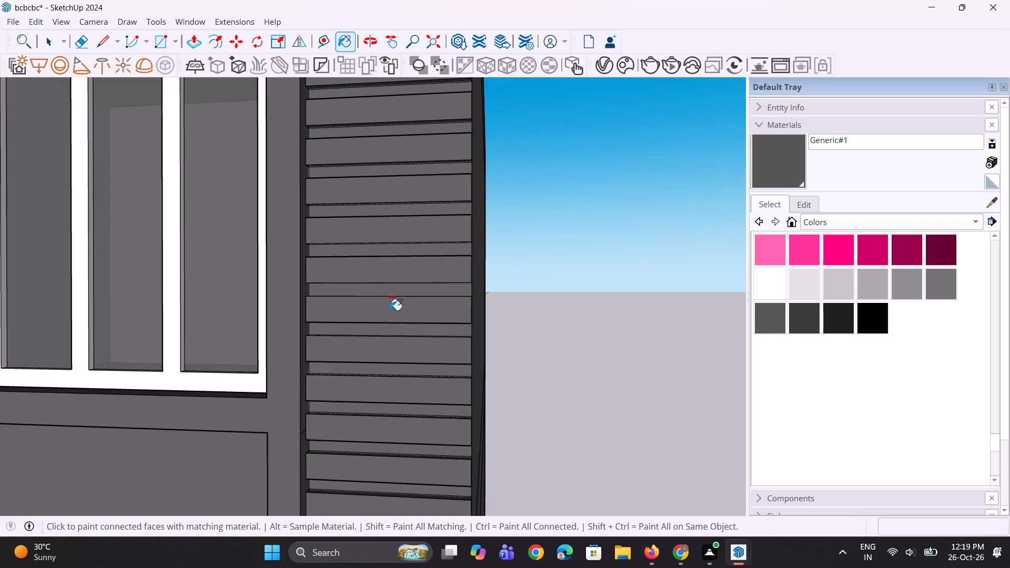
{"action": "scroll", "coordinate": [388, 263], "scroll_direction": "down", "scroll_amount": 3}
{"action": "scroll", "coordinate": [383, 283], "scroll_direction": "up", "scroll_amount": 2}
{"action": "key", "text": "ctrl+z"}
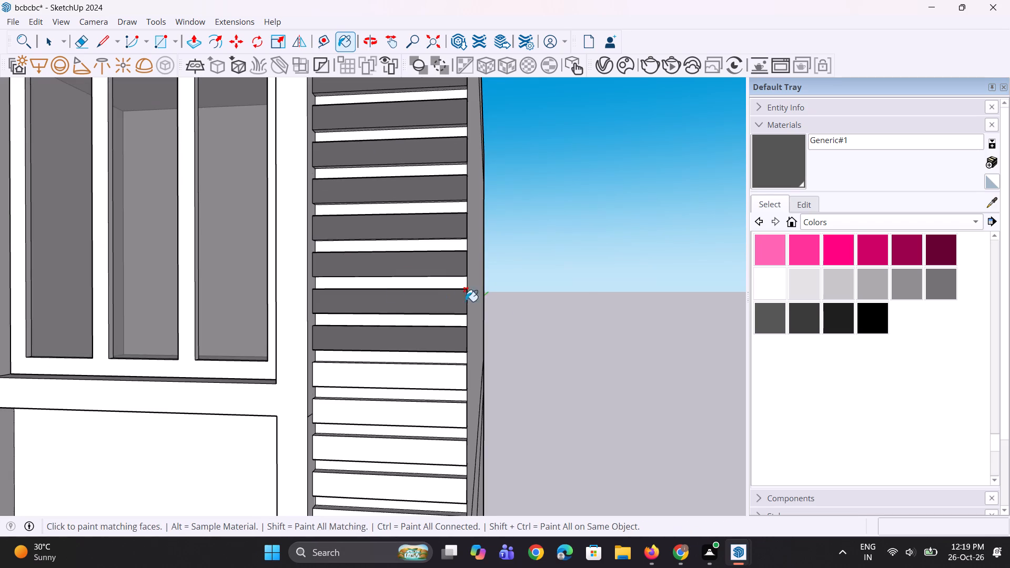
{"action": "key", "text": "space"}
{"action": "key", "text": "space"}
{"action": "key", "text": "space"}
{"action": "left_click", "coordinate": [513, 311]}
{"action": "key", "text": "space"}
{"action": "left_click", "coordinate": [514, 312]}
Choose Generic#1 again and paint the right-hand slats between the upper window's bottom and the blank panel's top.
{"action": "left_click", "coordinate": [768, 174]}
{"action": "scroll", "coordinate": [390, 201], "scroll_direction": "down", "scroll_amount": 2}
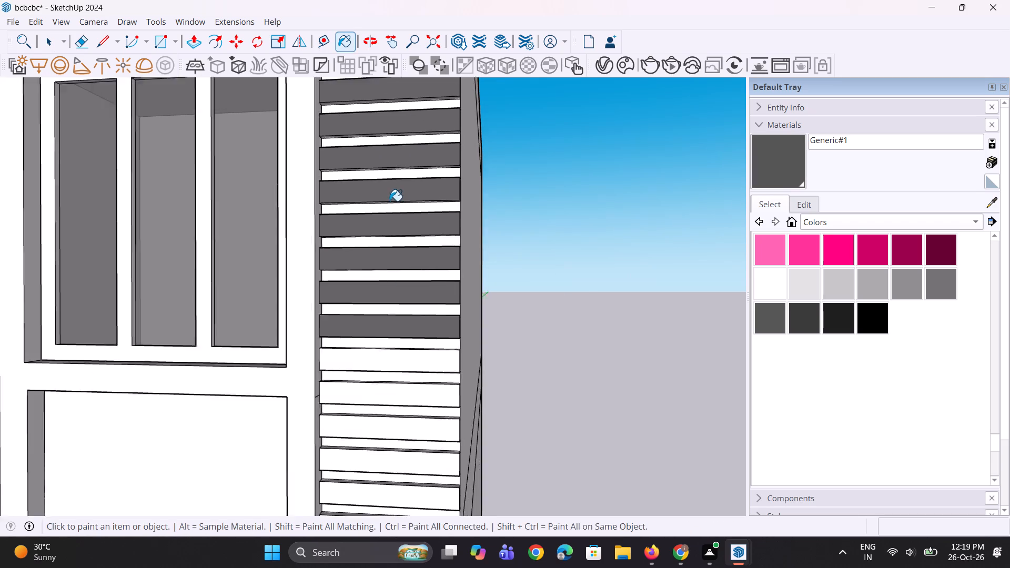
{"action": "scroll", "coordinate": [390, 201], "scroll_direction": "down", "scroll_amount": 6}
{"action": "scroll", "coordinate": [403, 270], "scroll_direction": "up", "scroll_amount": 8}
{"action": "left_click", "coordinate": [412, 292]}
{"action": "left_click", "coordinate": [415, 327]}
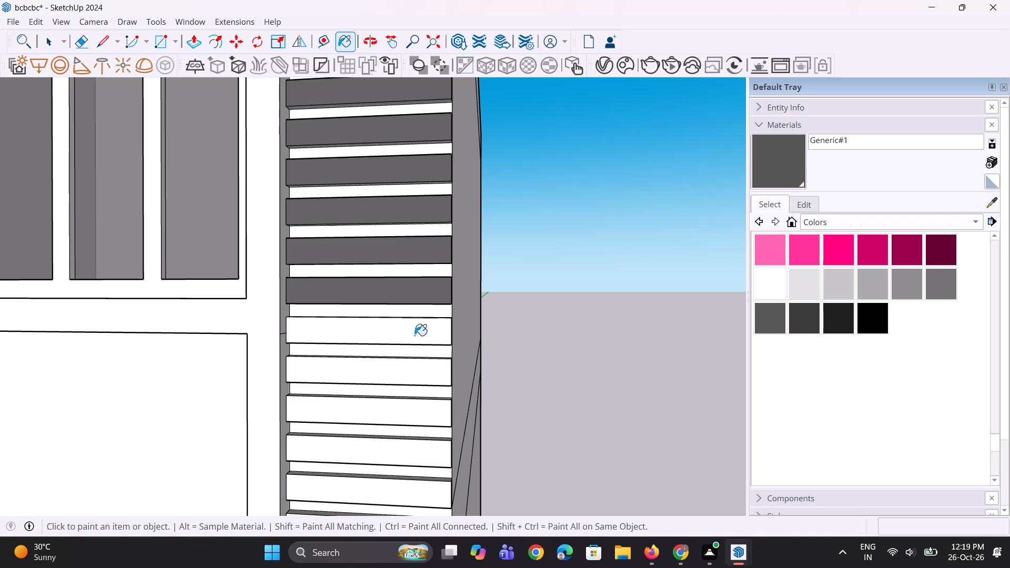
{"action": "left_click", "coordinate": [410, 368]}
Paint the slats to the right of the blank middle panel's upper part with Generic#1.
{"action": "scroll", "coordinate": [395, 208], "scroll_direction": "down", "scroll_amount": 15}
{"action": "scroll", "coordinate": [392, 280], "scroll_direction": "up", "scroll_amount": 3}
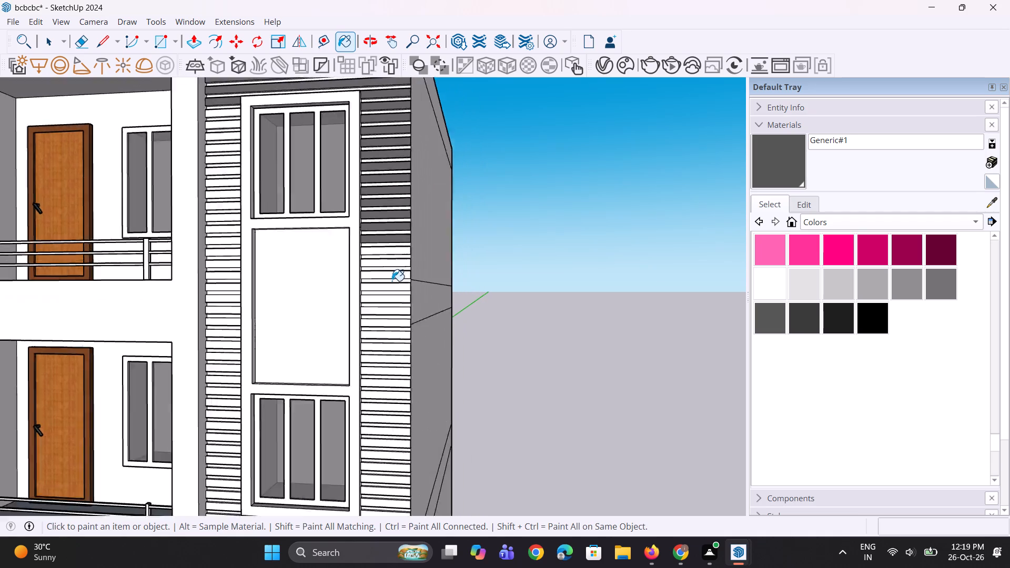
{"action": "scroll", "coordinate": [392, 281], "scroll_direction": "up", "scroll_amount": 2}
{"action": "scroll", "coordinate": [408, 220], "scroll_direction": "up", "scroll_amount": 6}
{"action": "left_click", "coordinate": [400, 247]}
{"action": "left_click", "coordinate": [397, 276]}
{"action": "left_click", "coordinate": [395, 303]}
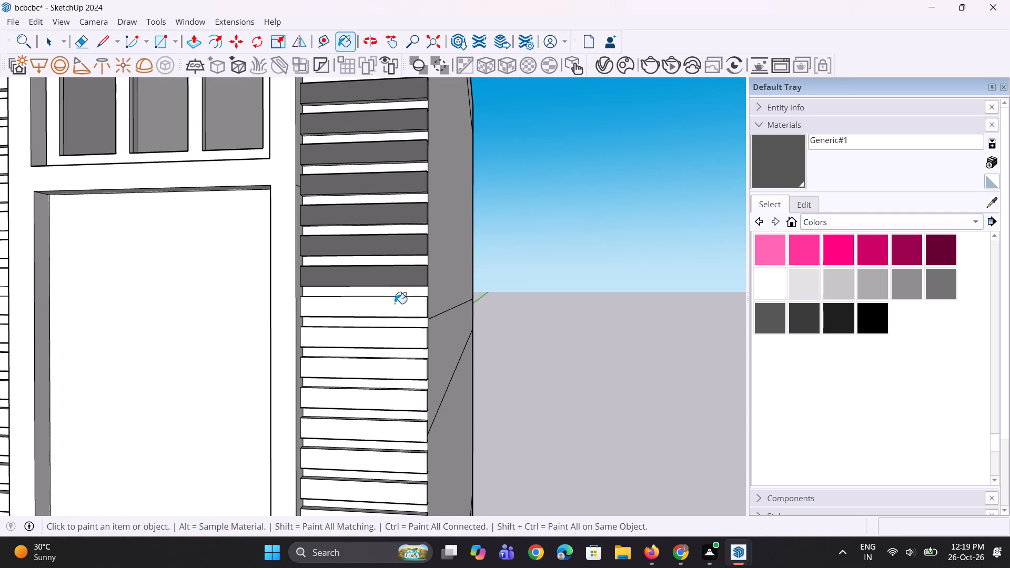
{"action": "left_click", "coordinate": [401, 338]}
{"action": "left_click", "coordinate": [401, 364]}
{"action": "left_click", "coordinate": [390, 404]}
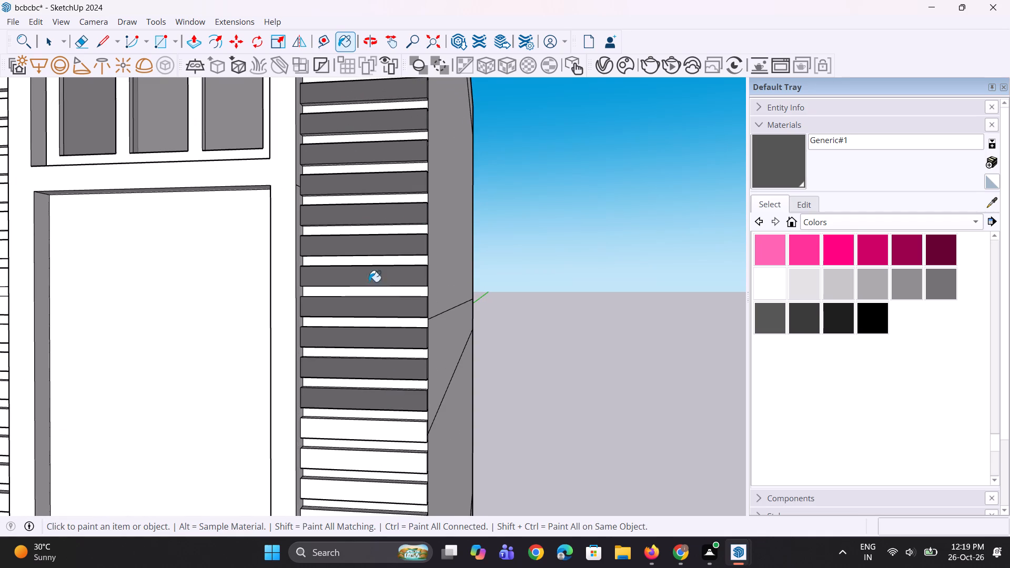
Continue painting the slats down the right side of the blank middle panel with Generic#1.
{"action": "scroll", "coordinate": [366, 253], "scroll_direction": "down", "scroll_amount": 5}
{"action": "scroll", "coordinate": [377, 406], "scroll_direction": "up", "scroll_amount": 4}
{"action": "left_click", "coordinate": [398, 337]}
{"action": "left_click", "coordinate": [406, 372]}
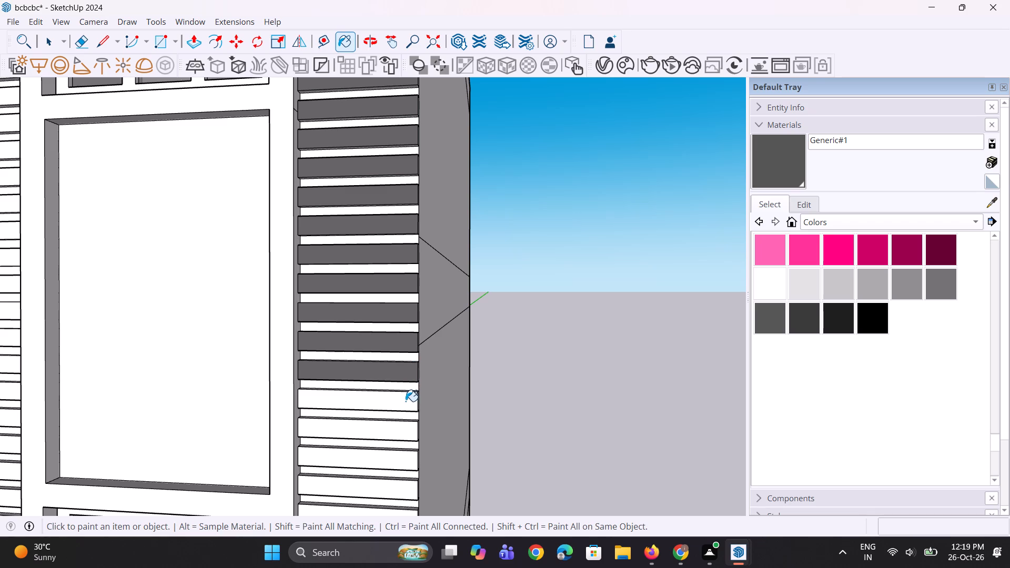
{"action": "left_click", "coordinate": [406, 401]}
{"action": "left_click", "coordinate": [403, 430]}
{"action": "left_click", "coordinate": [400, 461]}
Paint the right-hand slats from the blank panel's bottom down alongside the lower window with Generic#1.
{"action": "scroll", "coordinate": [355, 178], "scroll_direction": "down", "scroll_amount": 9}
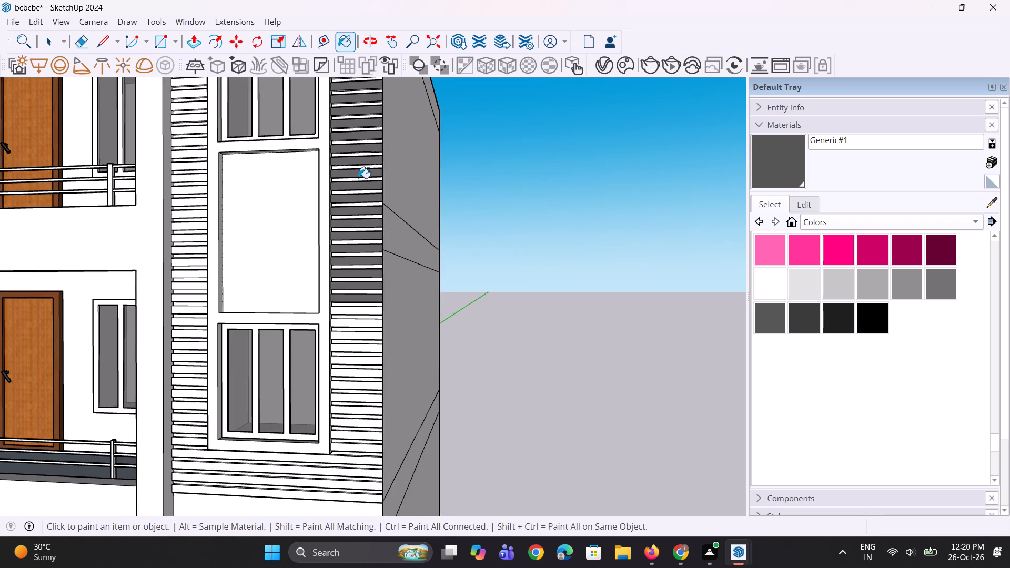
{"action": "scroll", "coordinate": [360, 186], "scroll_direction": "down", "scroll_amount": 4}
{"action": "scroll", "coordinate": [374, 316], "scroll_direction": "up", "scroll_amount": 6}
{"action": "scroll", "coordinate": [347, 211], "scroll_direction": "up", "scroll_amount": 8}
{"action": "left_click", "coordinate": [345, 249]}
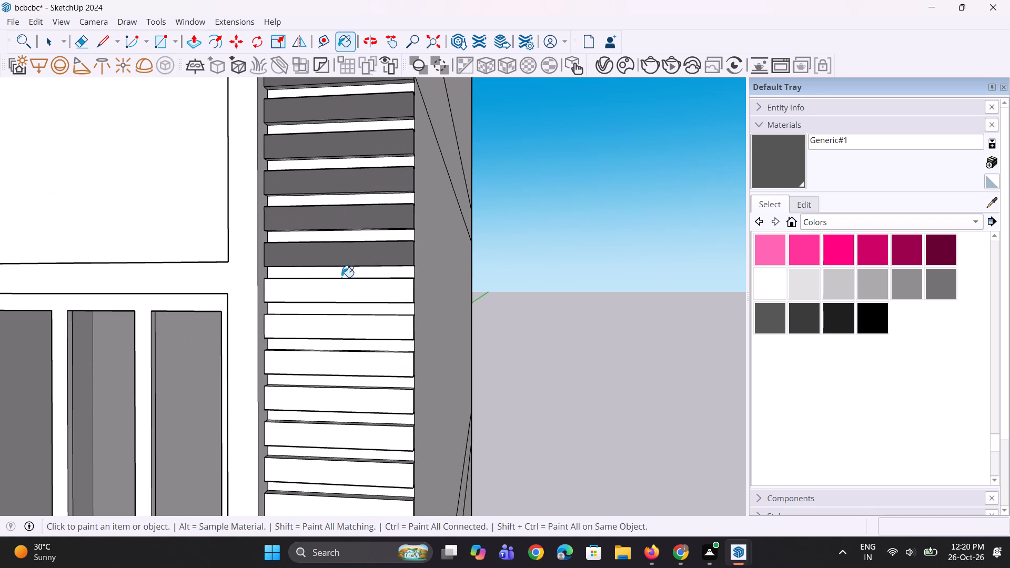
{"action": "left_click", "coordinate": [341, 289]}
{"action": "left_click", "coordinate": [344, 320]}
{"action": "left_click", "coordinate": [341, 359]}
{"action": "left_click", "coordinate": [339, 391]}
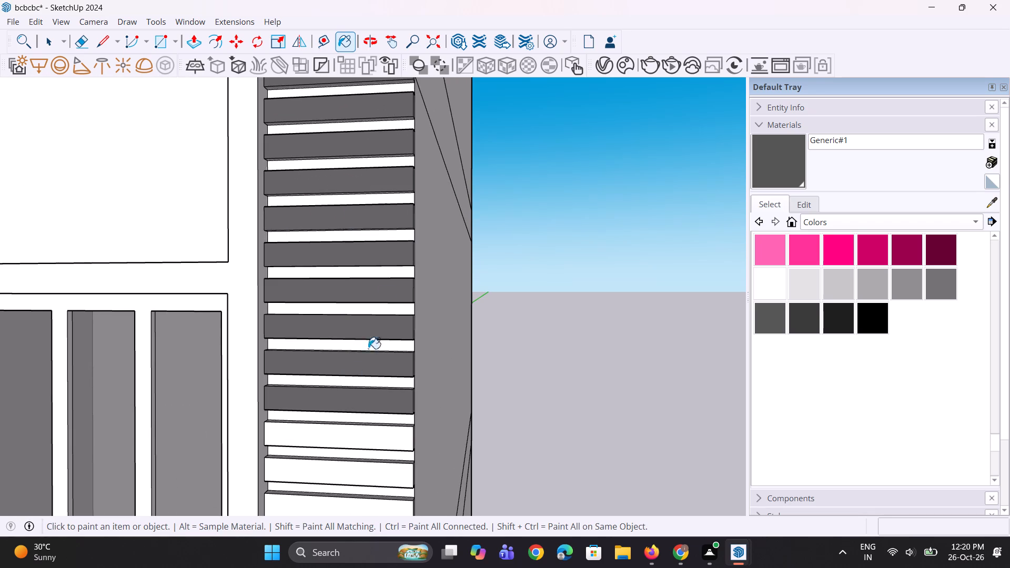
{"action": "scroll", "coordinate": [381, 272], "scroll_direction": "down", "scroll_amount": 4}
{"action": "scroll", "coordinate": [376, 440], "scroll_direction": "up", "scroll_amount": 4}
{"action": "left_click", "coordinate": [390, 353]}
{"action": "left_click", "coordinate": [408, 398]}
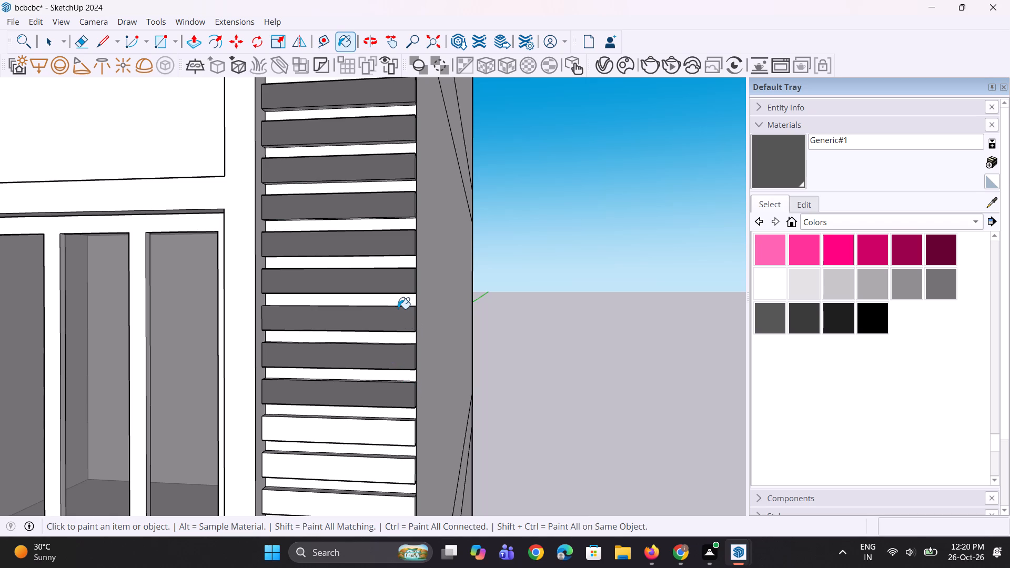
Paint the remaining slats to the right of the lower window down to its bottom edge with Generic#1.
{"action": "scroll", "coordinate": [398, 309], "scroll_direction": "down", "scroll_amount": 15}
{"action": "scroll", "coordinate": [387, 326], "scroll_direction": "up", "scroll_amount": 2}
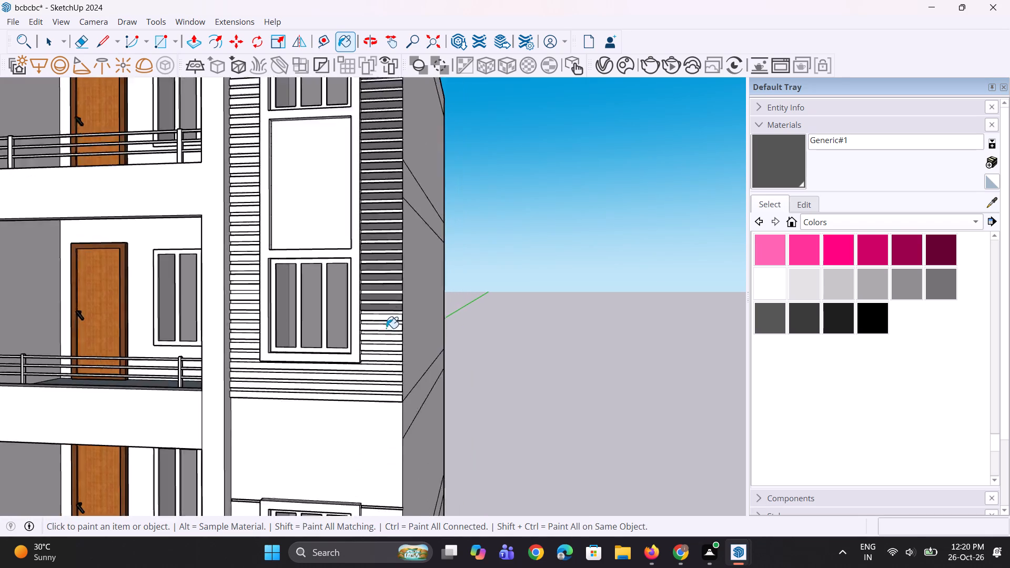
{"action": "scroll", "coordinate": [386, 328], "scroll_direction": "up", "scroll_amount": 7}
{"action": "left_click", "coordinate": [380, 308]}
{"action": "scroll", "coordinate": [379, 334], "scroll_direction": "up", "scroll_amount": 4}
{"action": "left_click", "coordinate": [379, 334]}
{"action": "left_click", "coordinate": [382, 361]}
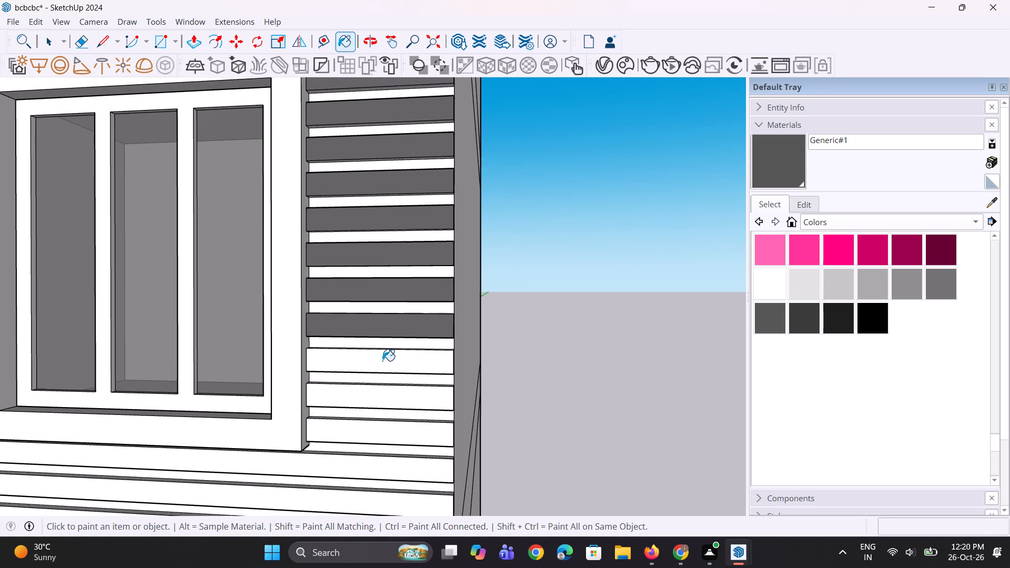
{"action": "left_click", "coordinate": [390, 396]}
{"action": "left_click", "coordinate": [392, 425]}
Paint the four full-width slats below the lower window with Generic#1.
{"action": "scroll", "coordinate": [396, 242], "scroll_direction": "down", "scroll_amount": 8}
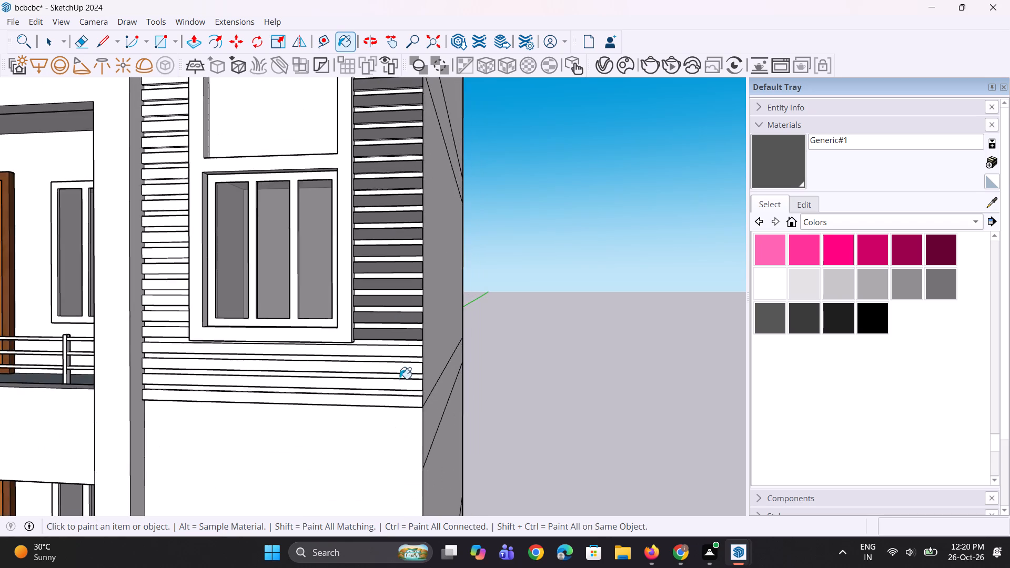
{"action": "scroll", "coordinate": [399, 379], "scroll_direction": "up", "scroll_amount": 3}
{"action": "left_click", "coordinate": [403, 337]}
{"action": "left_click", "coordinate": [403, 357]}
{"action": "left_click", "coordinate": [409, 383]}
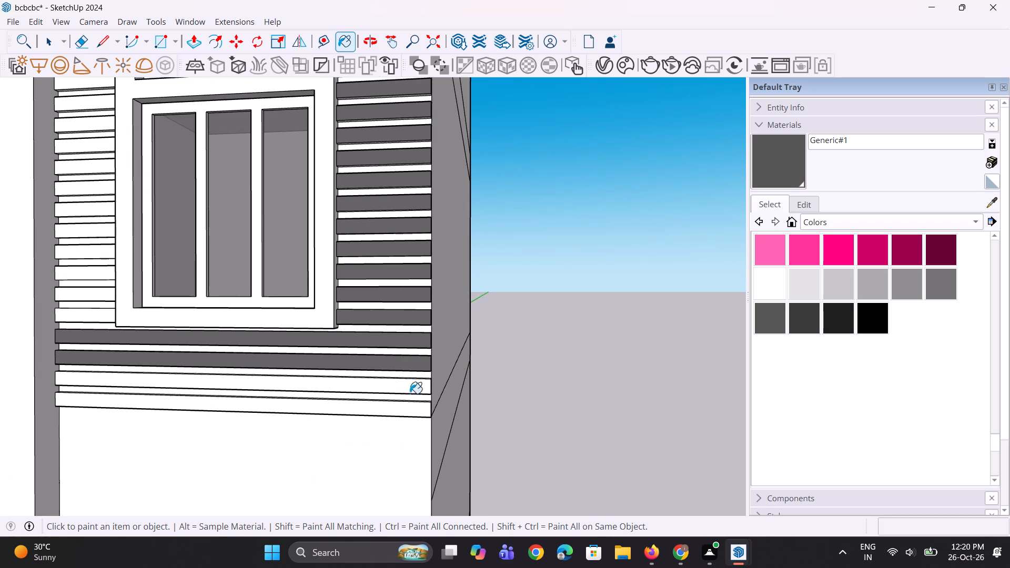
{"action": "left_click", "coordinate": [414, 409]}
Paint the slats to the left of the lower window with Generic#1, working up from its bottom edge.
{"action": "scroll", "coordinate": [436, 411], "scroll_direction": "down", "scroll_amount": 6}
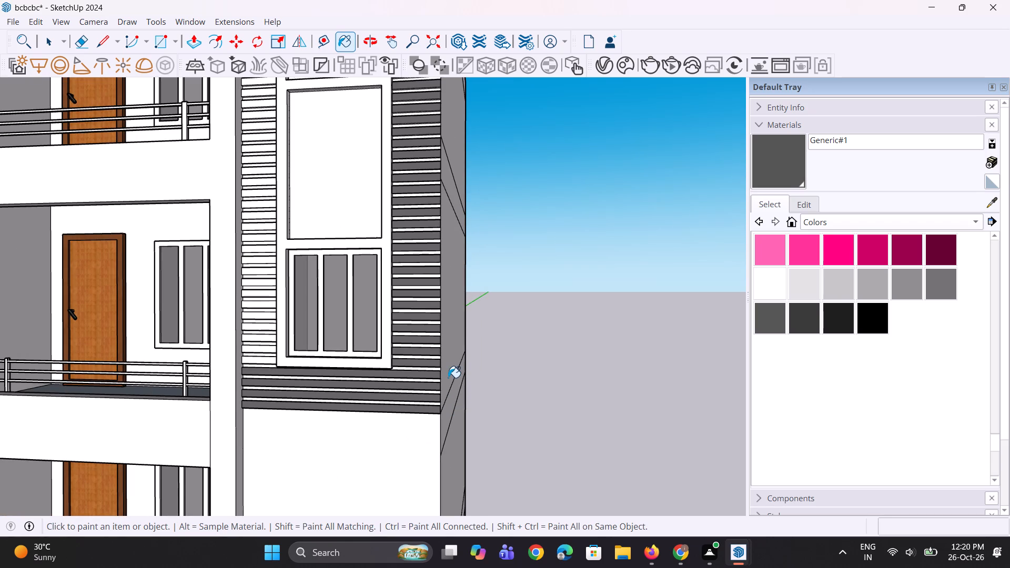
{"action": "scroll", "coordinate": [299, 219], "scroll_direction": "up", "scroll_amount": 2}
{"action": "scroll", "coordinate": [240, 380], "scroll_direction": "up", "scroll_amount": 3}
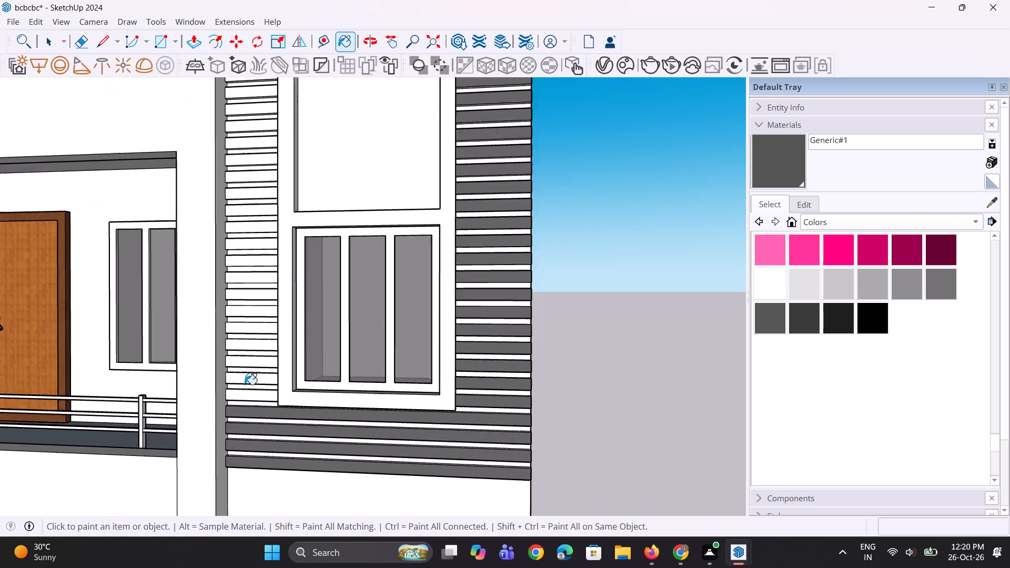
{"action": "scroll", "coordinate": [248, 390], "scroll_direction": "up", "scroll_amount": 3}
{"action": "left_click", "coordinate": [250, 393]}
{"action": "left_click", "coordinate": [248, 373]}
{"action": "left_click", "coordinate": [246, 352]}
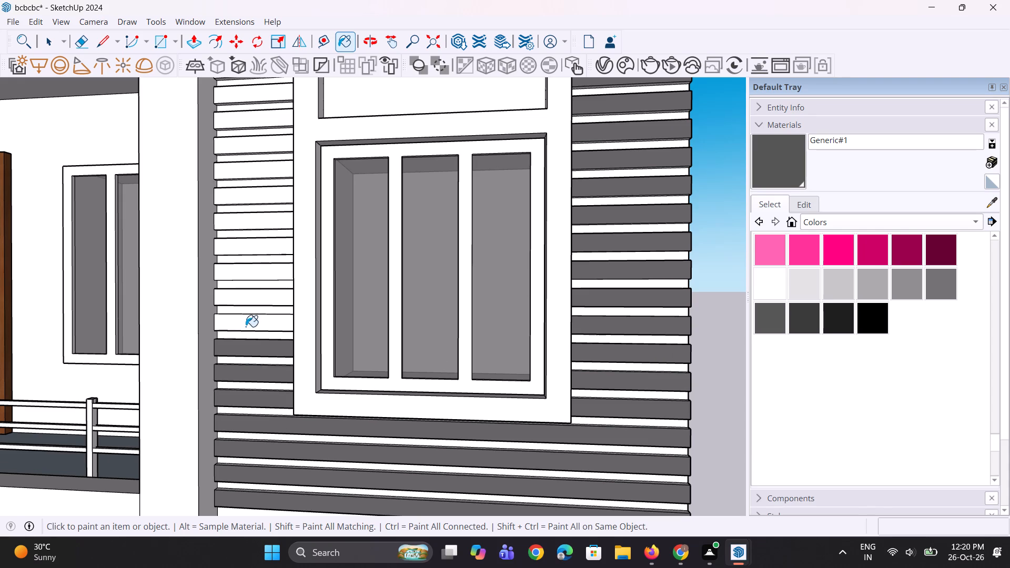
{"action": "left_click", "coordinate": [246, 325]}
{"action": "left_click", "coordinate": [250, 293]}
{"action": "left_click", "coordinate": [255, 276]}
{"action": "scroll", "coordinate": [257, 230], "scroll_direction": "up", "scroll_amount": 2}
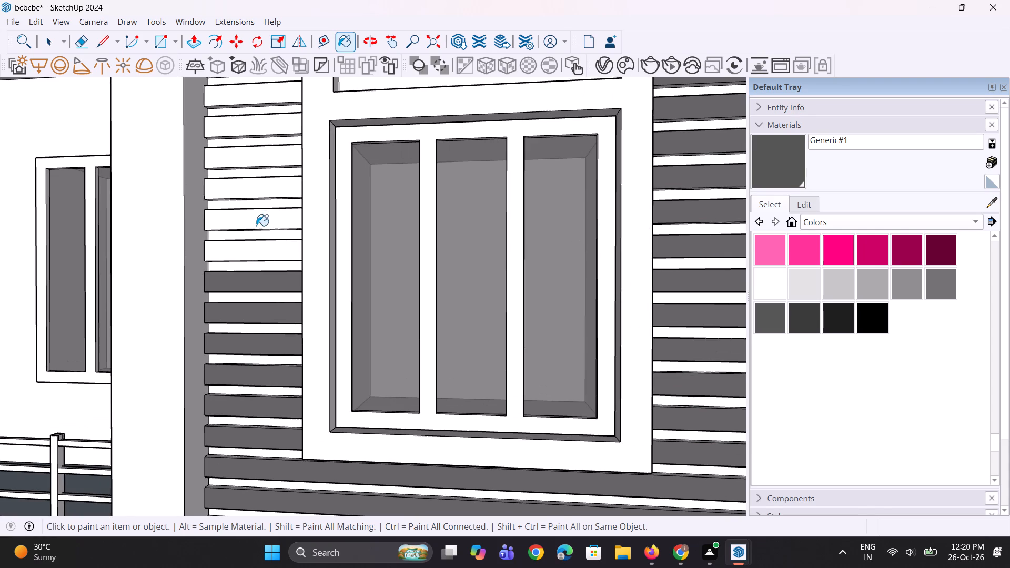
{"action": "left_click", "coordinate": [256, 241]}
{"action": "left_click", "coordinate": [261, 228]}
Paint the left-hand slats with Generic#1 from the top of the lower window up alongside the blank middle panel.
{"action": "scroll", "coordinate": [377, 394], "scroll_direction": "down", "scroll_amount": 11}
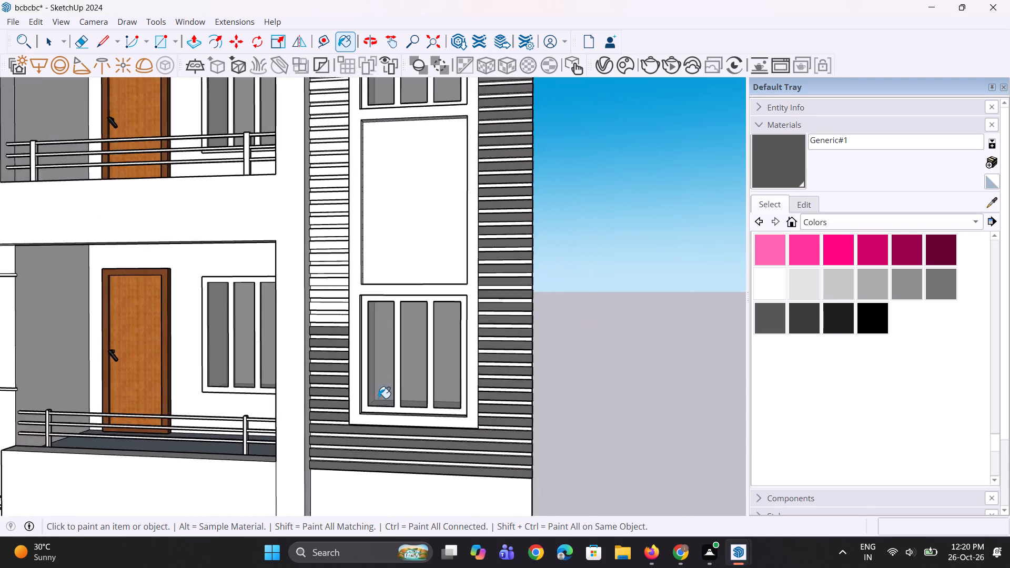
{"action": "scroll", "coordinate": [378, 398], "scroll_direction": "down", "scroll_amount": 4}
{"action": "scroll", "coordinate": [295, 260], "scroll_direction": "up", "scroll_amount": 11}
{"action": "left_click", "coordinate": [384, 403]}
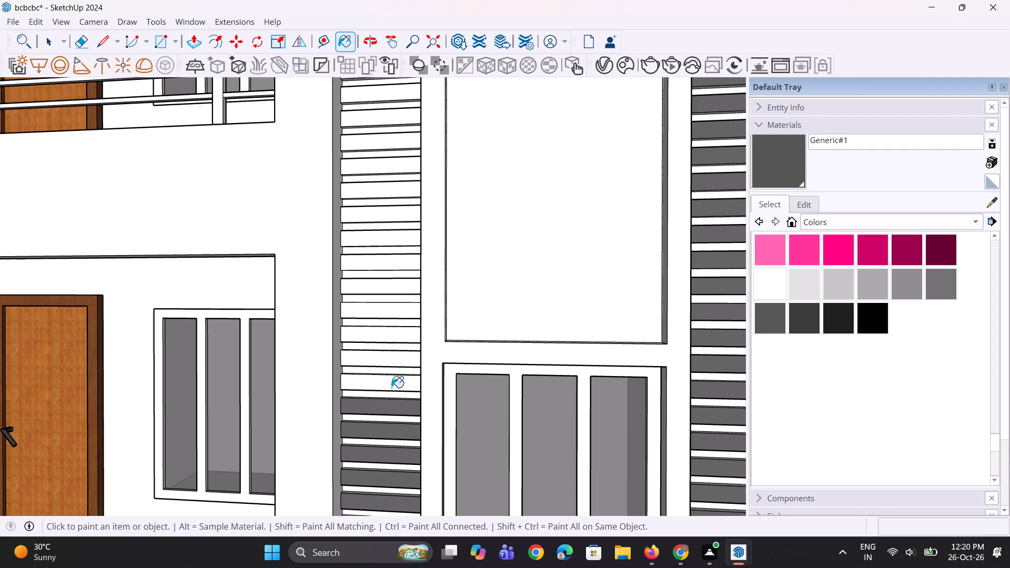
{"action": "left_click", "coordinate": [391, 386]}
{"action": "left_click", "coordinate": [391, 358]}
{"action": "left_click", "coordinate": [386, 339]}
{"action": "left_click", "coordinate": [380, 311]}
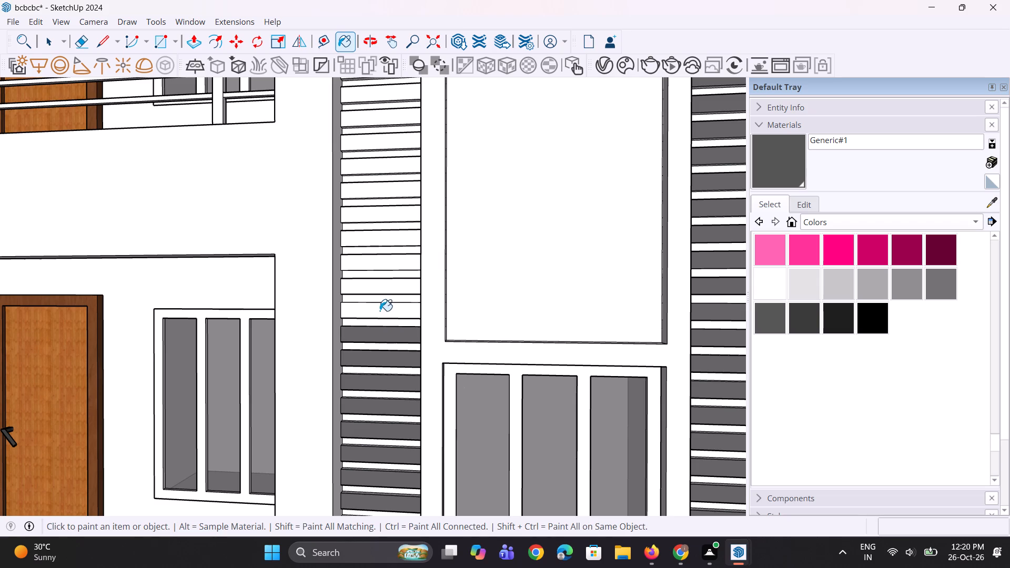
{"action": "left_click", "coordinate": [385, 287]}
{"action": "left_click", "coordinate": [377, 260]}
{"action": "left_click", "coordinate": [380, 238]}
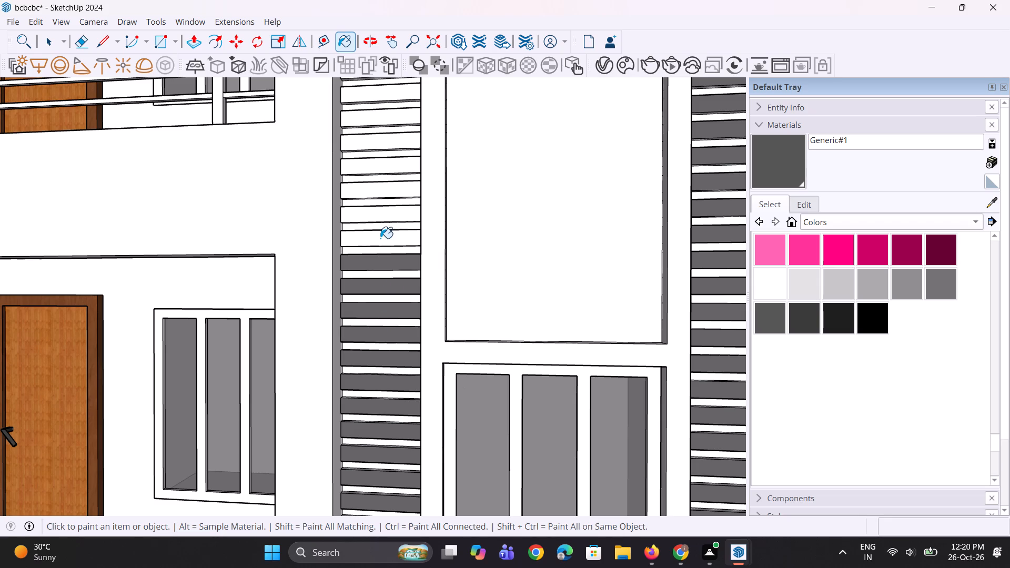
{"action": "left_click", "coordinate": [381, 211]}
{"action": "left_click", "coordinate": [383, 196]}
{"action": "left_click", "coordinate": [385, 168]}
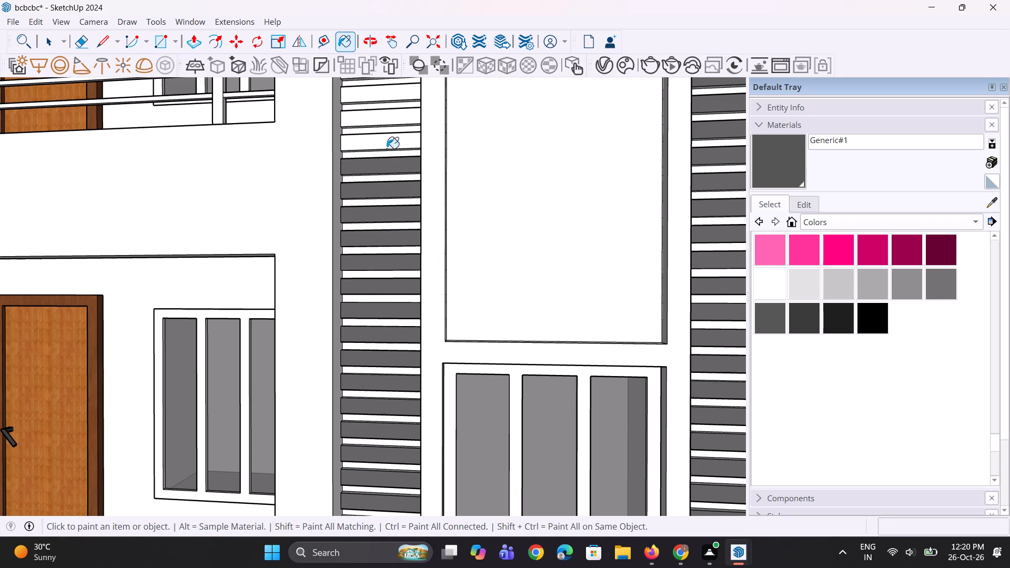
{"action": "left_click", "coordinate": [388, 141]}
Continue painting the left-hand slats with Generic#1 past the blank panel's top to the lower part of the upper window.
{"action": "scroll", "coordinate": [371, 413], "scroll_direction": "down", "scroll_amount": 10}
{"action": "scroll", "coordinate": [386, 232], "scroll_direction": "up", "scroll_amount": 5}
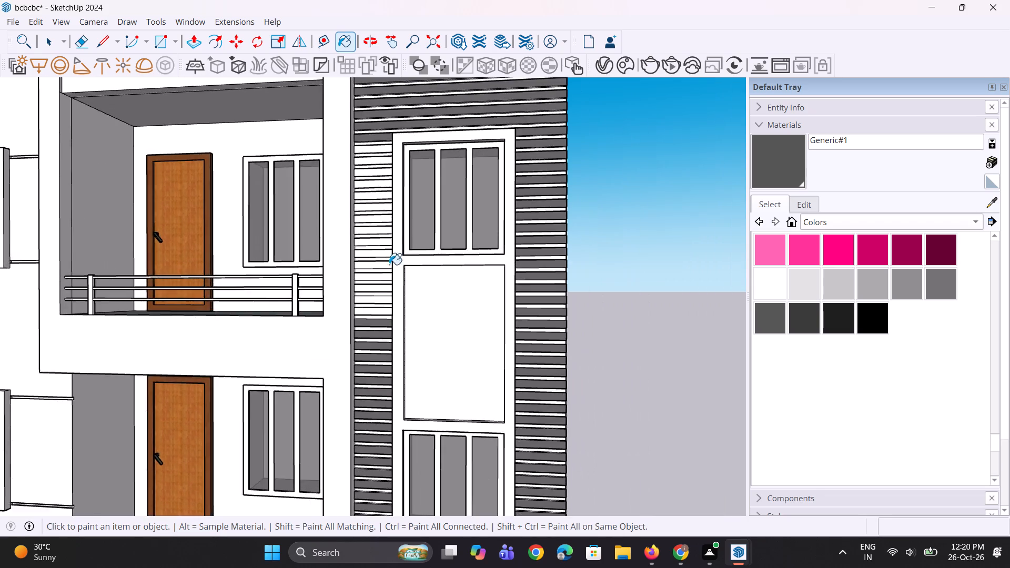
{"action": "scroll", "coordinate": [389, 265], "scroll_direction": "up", "scroll_amount": 5}
{"action": "left_click", "coordinate": [371, 344]}
{"action": "left_click", "coordinate": [365, 329]}
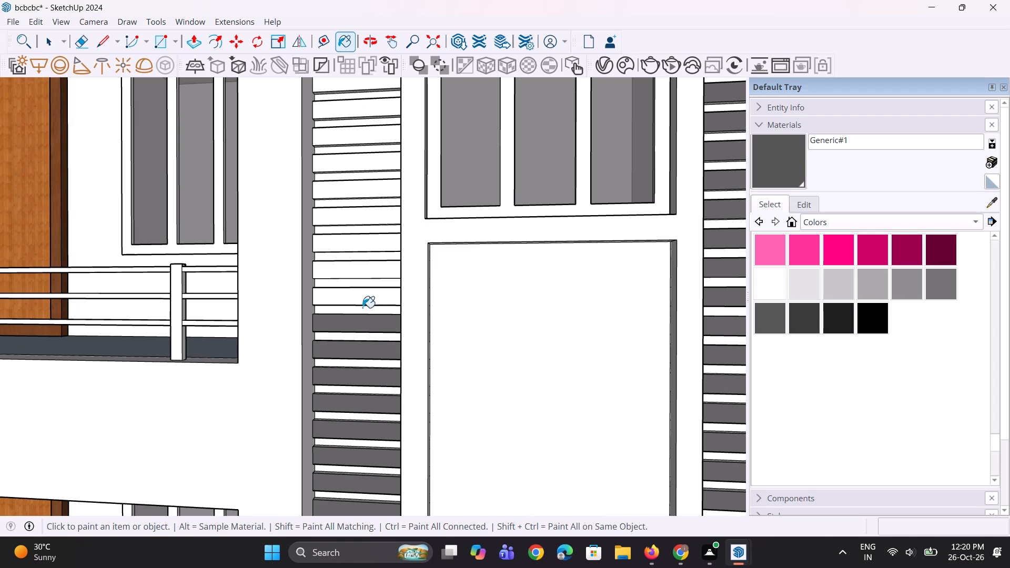
{"action": "left_click", "coordinate": [362, 302]}
{"action": "left_click", "coordinate": [360, 263]}
{"action": "left_click", "coordinate": [361, 240]}
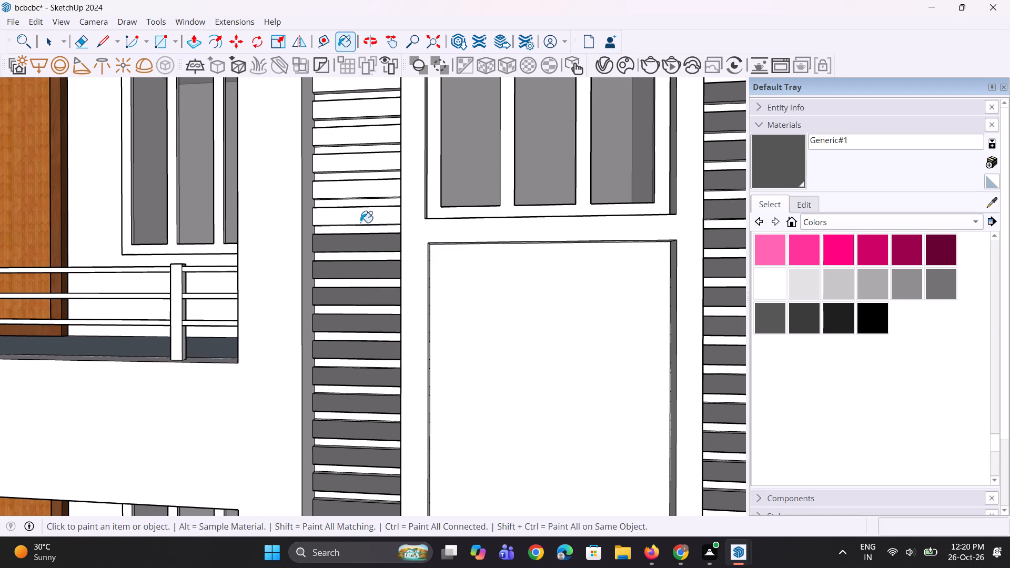
{"action": "left_click", "coordinate": [360, 222]}
{"action": "left_click", "coordinate": [366, 190]}
Paint the remaining white slats to the left of the upper window with Generic#1.
{"action": "scroll", "coordinate": [365, 457], "scroll_direction": "down", "scroll_amount": 10}
{"action": "scroll", "coordinate": [395, 284], "scroll_direction": "up", "scroll_amount": 3}
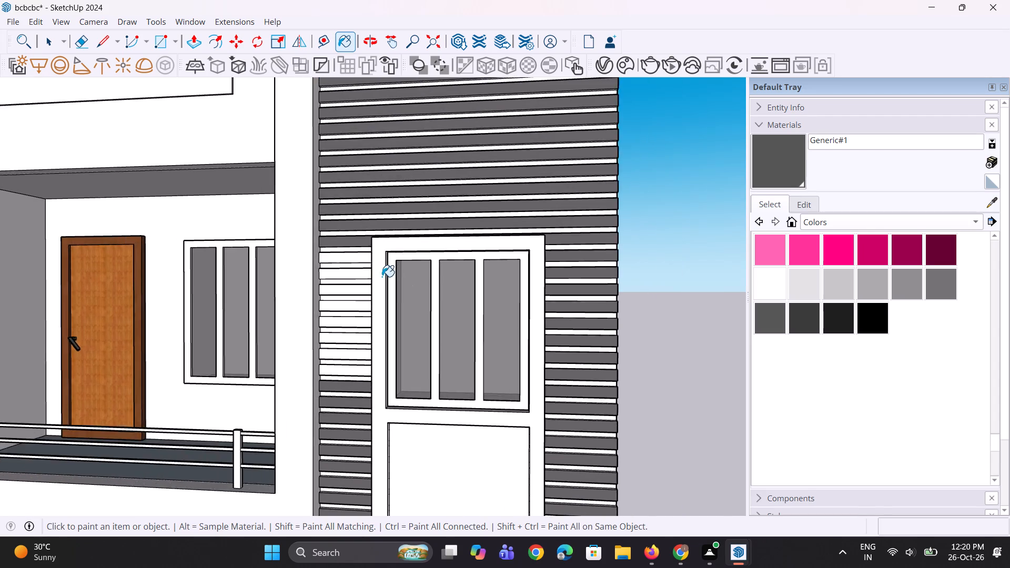
{"action": "scroll", "coordinate": [382, 277], "scroll_direction": "up", "scroll_amount": 4}
{"action": "left_click", "coordinate": [356, 255]}
{"action": "left_click", "coordinate": [358, 275]}
{"action": "left_click", "coordinate": [368, 298]}
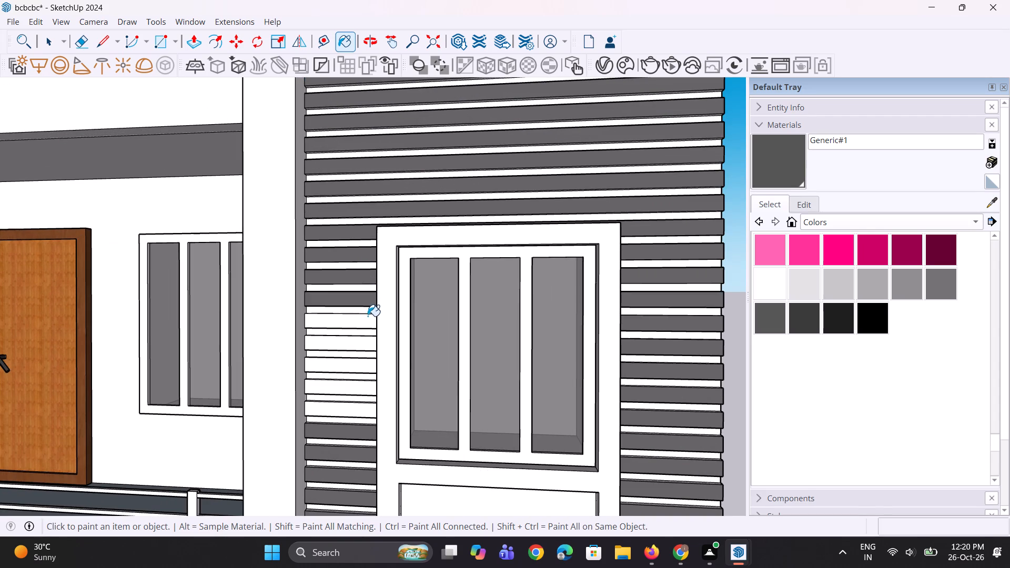
{"action": "left_click", "coordinate": [368, 316]}
{"action": "left_click", "coordinate": [364, 343]}
{"action": "left_click", "coordinate": [360, 369]}
{"action": "left_click", "coordinate": [360, 393]}
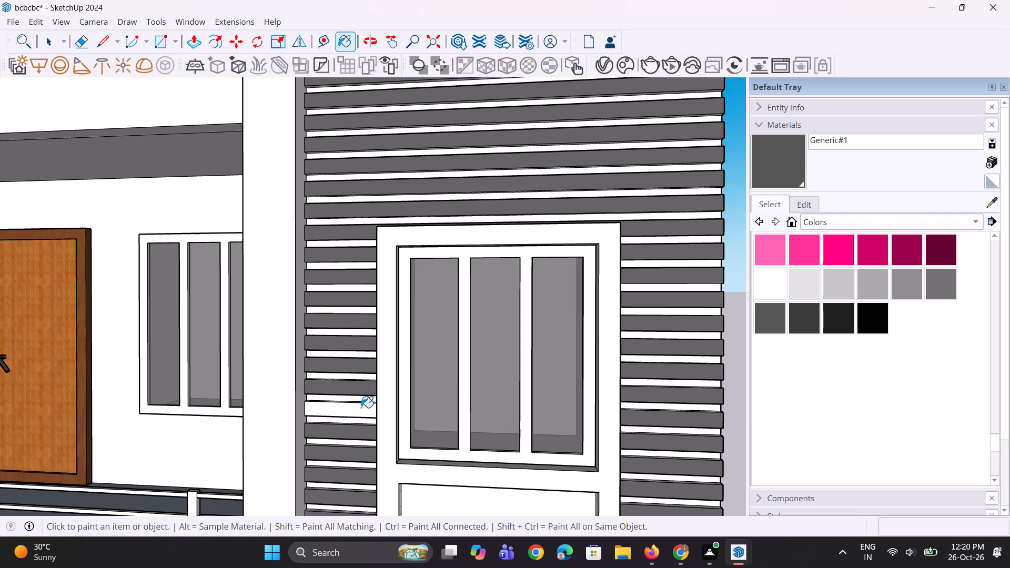
{"action": "left_click", "coordinate": [361, 408]}
Paint the white top faces of the uppermost full-width slats below the roof edge with Generic#1.
{"action": "scroll", "coordinate": [357, 461], "scroll_direction": "down", "scroll_amount": 5}
{"action": "middle_click_drag", "start_coordinate": [508, 260], "coordinate": [473, 523]}
{"action": "scroll", "coordinate": [524, 200], "scroll_direction": "up", "scroll_amount": 3}
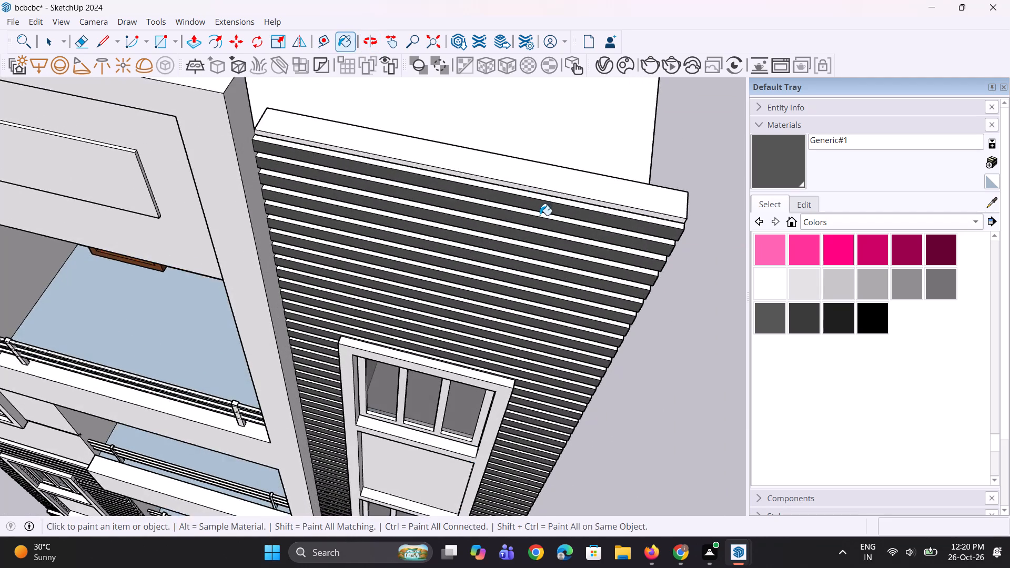
{"action": "scroll", "coordinate": [540, 215], "scroll_direction": "up", "scroll_amount": 3}
{"action": "left_click", "coordinate": [570, 195]}
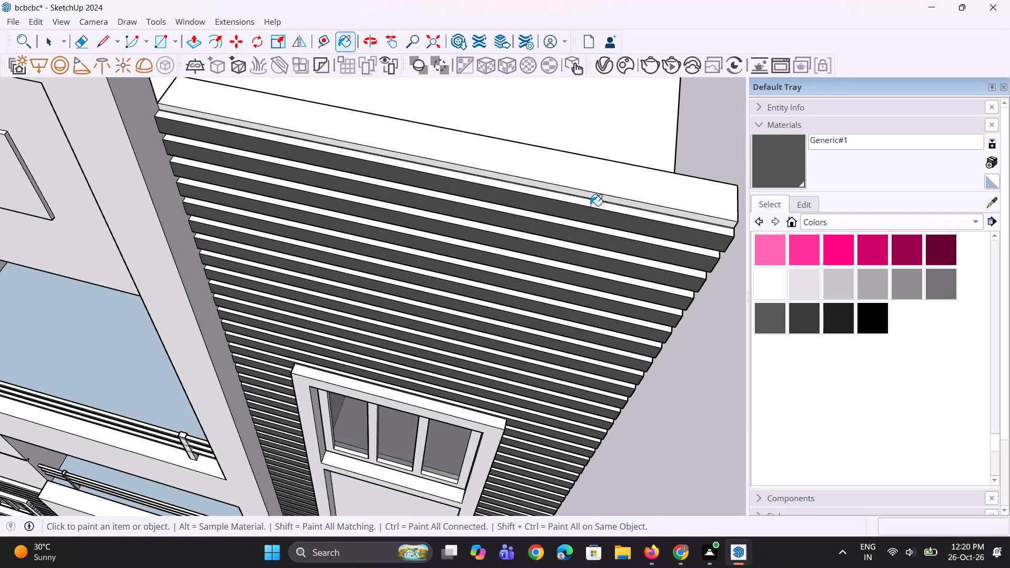
{"action": "left_click", "coordinate": [591, 205]}
{"action": "scroll", "coordinate": [602, 222], "scroll_direction": "up", "scroll_amount": 3}
{"action": "left_click", "coordinate": [609, 231]}
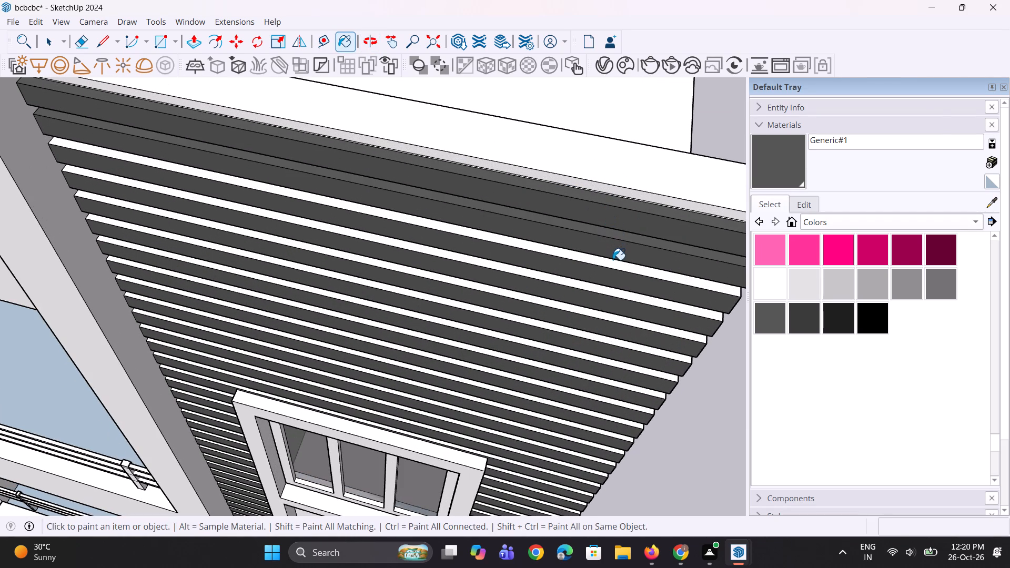
{"action": "left_click", "coordinate": [613, 262]}
{"action": "left_click", "coordinate": [615, 292]}
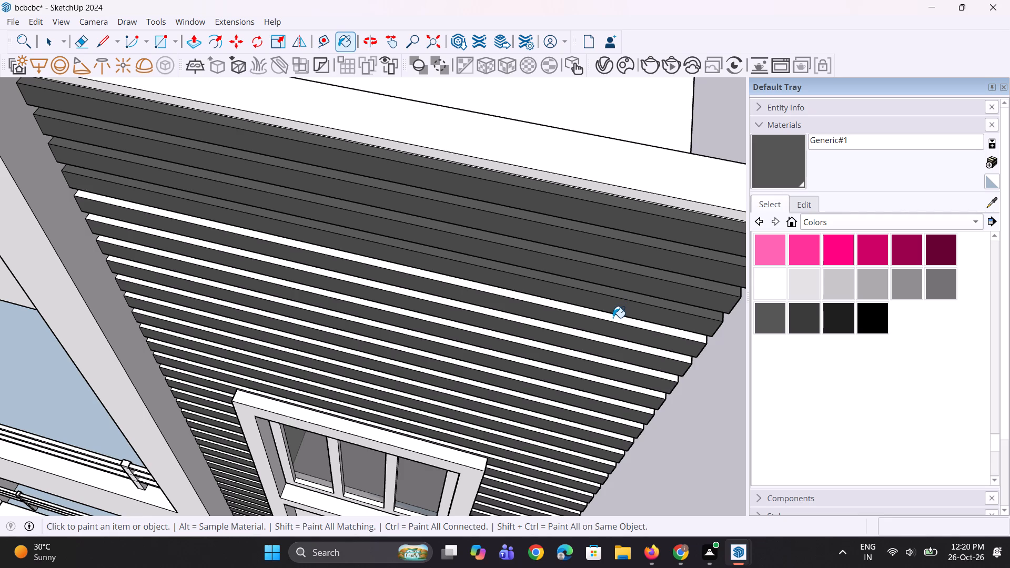
{"action": "left_click", "coordinate": [613, 318]}
{"action": "left_click", "coordinate": [607, 341]}
{"action": "left_click", "coordinate": [605, 360]}
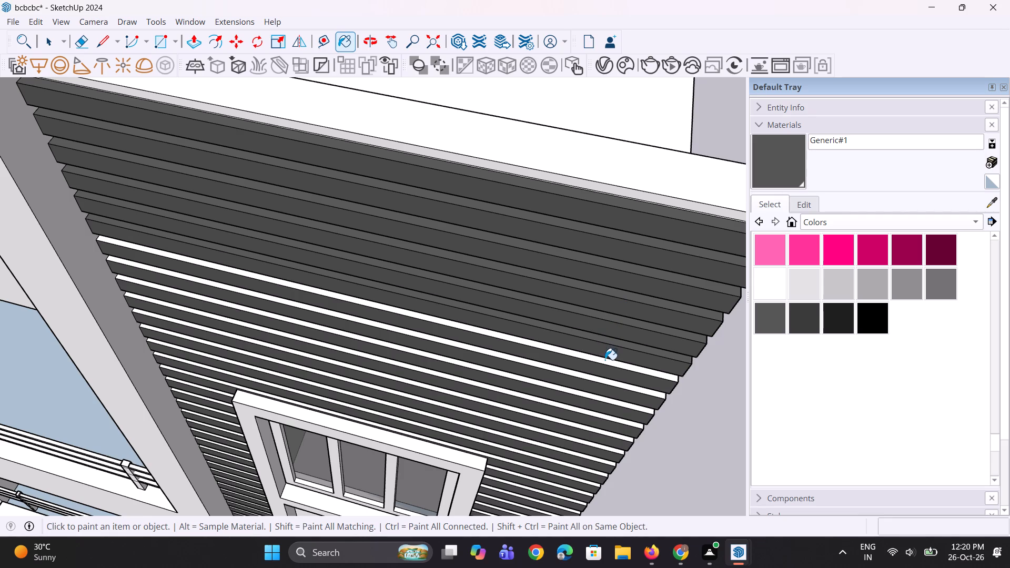
{"action": "left_click", "coordinate": [599, 378]}
Continue painting the top faces of the full-width slats down towards the upper window with Generic#1.
{"action": "scroll", "coordinate": [522, 186], "scroll_direction": "down", "scroll_amount": 2}
{"action": "scroll", "coordinate": [605, 407], "scroll_direction": "up", "scroll_amount": 3}
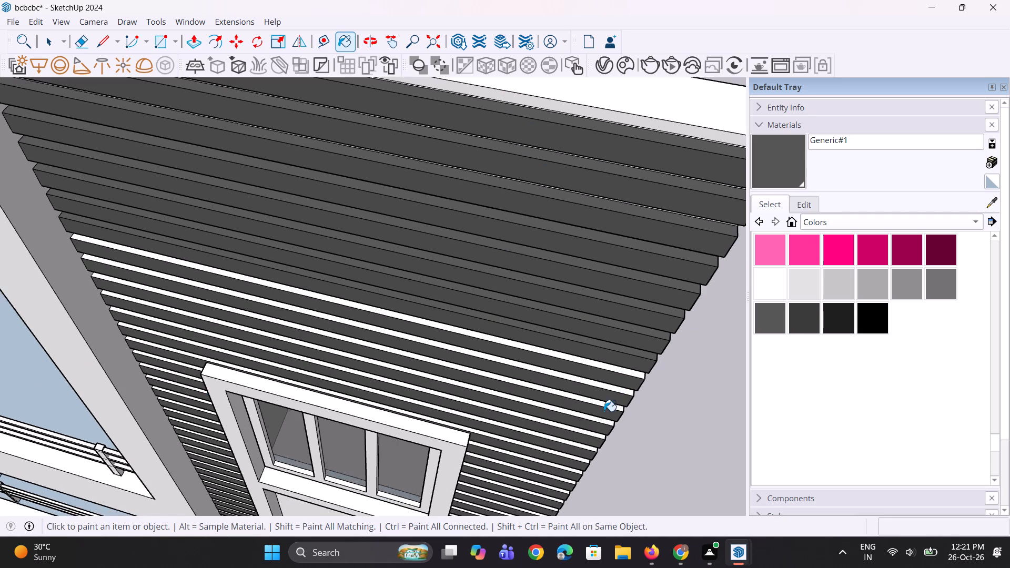
{"action": "scroll", "coordinate": [602, 409], "scroll_direction": "up", "scroll_amount": 3}
{"action": "left_click", "coordinate": [622, 343]}
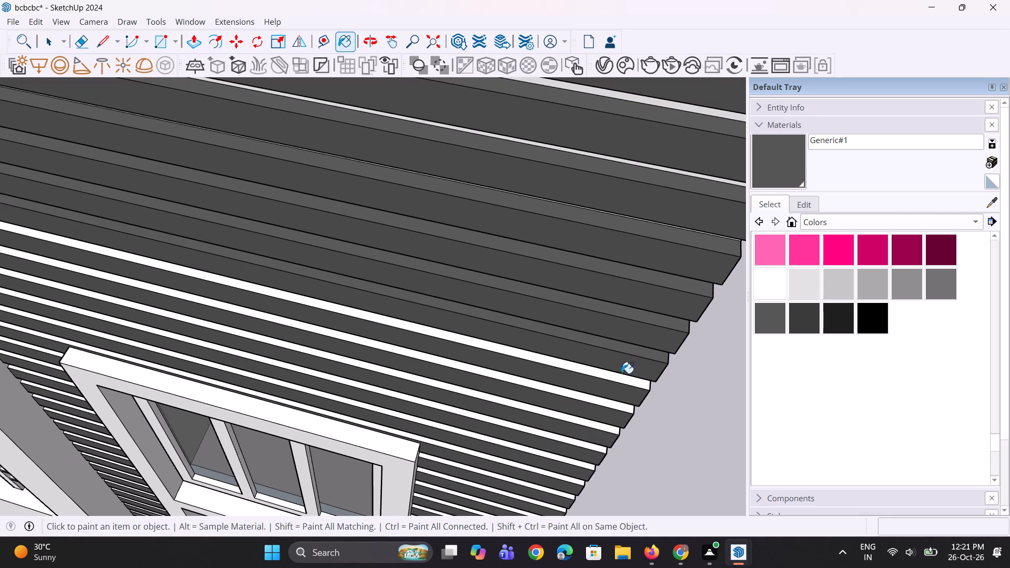
{"action": "left_click", "coordinate": [618, 380]}
{"action": "left_click", "coordinate": [607, 406]}
{"action": "left_click", "coordinate": [602, 424]}
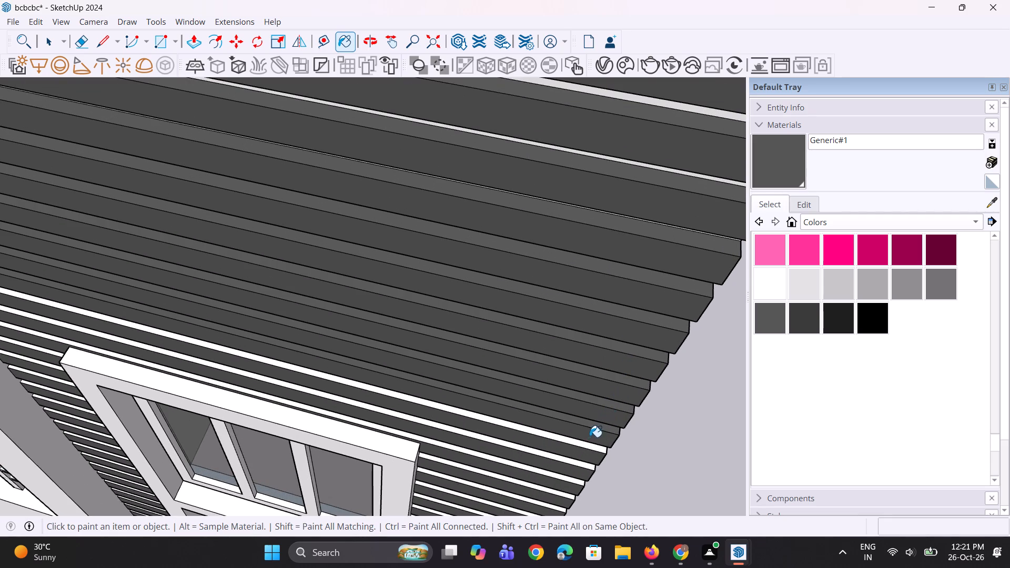
{"action": "left_click", "coordinate": [579, 448]}
Paint the top faces of the last full-width slats just above the upper window with Generic#1.
{"action": "scroll", "coordinate": [421, 106], "scroll_direction": "down", "scroll_amount": 3}
{"action": "scroll", "coordinate": [487, 462], "scroll_direction": "up", "scroll_amount": 4}
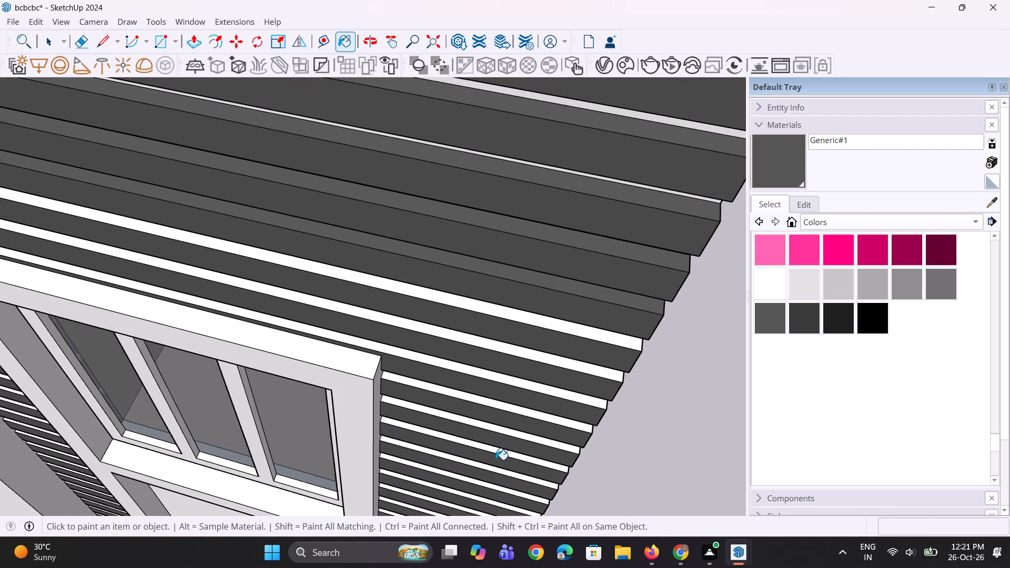
{"action": "scroll", "coordinate": [550, 378], "scroll_direction": "up", "scroll_amount": 2}
{"action": "left_click", "coordinate": [565, 321]}
{"action": "left_click", "coordinate": [561, 361]}
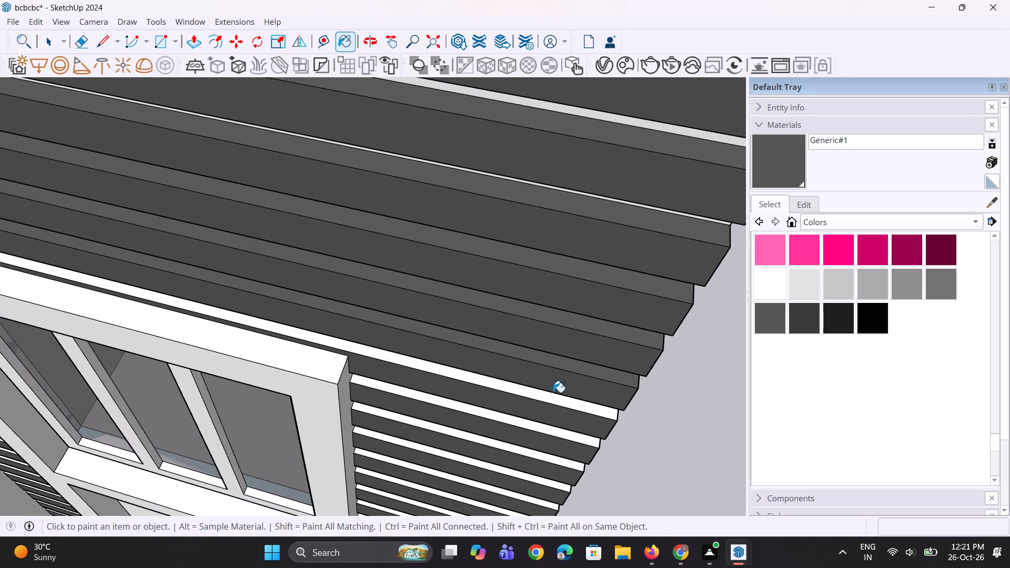
{"action": "left_click", "coordinate": [552, 395]}
{"action": "left_click", "coordinate": [549, 424]}
{"action": "left_click", "coordinate": [544, 431]}
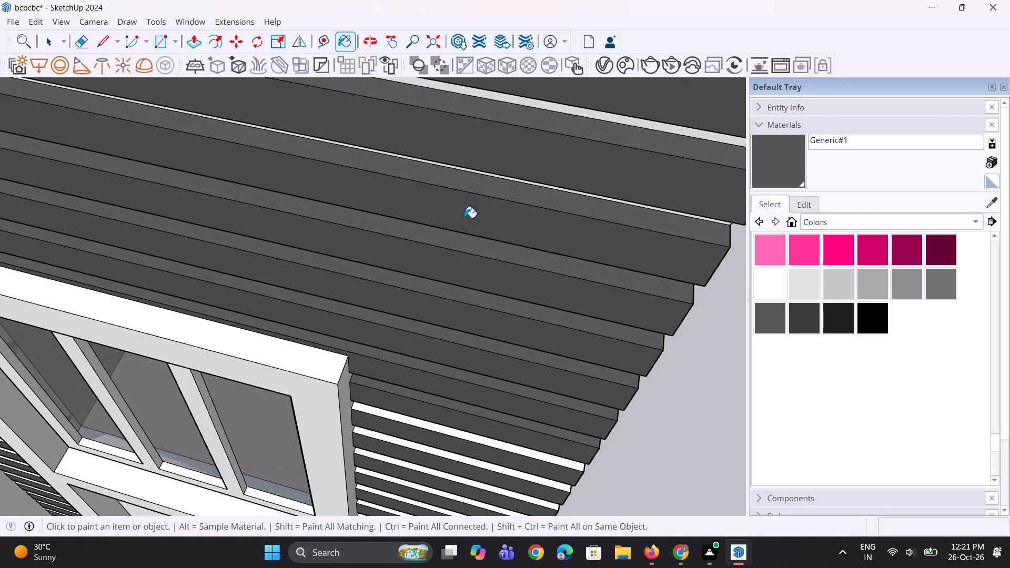
Paint the top faces of the slats to the right of the upper window with Generic#1, starting near its top.
{"action": "scroll", "coordinate": [464, 218], "scroll_direction": "down", "scroll_amount": 11}
{"action": "scroll", "coordinate": [462, 342], "scroll_direction": "up", "scroll_amount": 7}
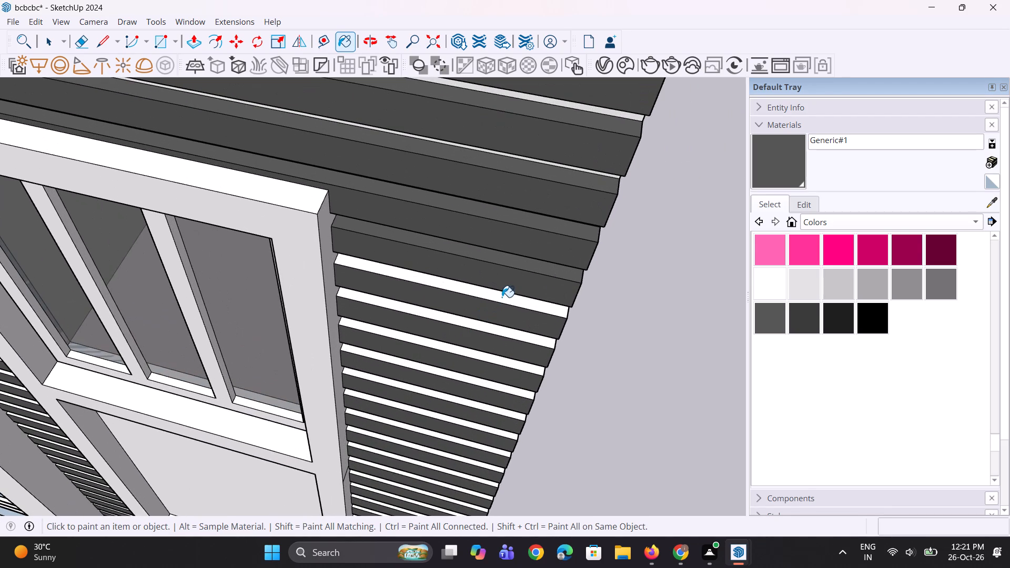
{"action": "left_click", "coordinate": [502, 296]}
{"action": "left_click", "coordinate": [500, 331]}
{"action": "left_click", "coordinate": [507, 359]}
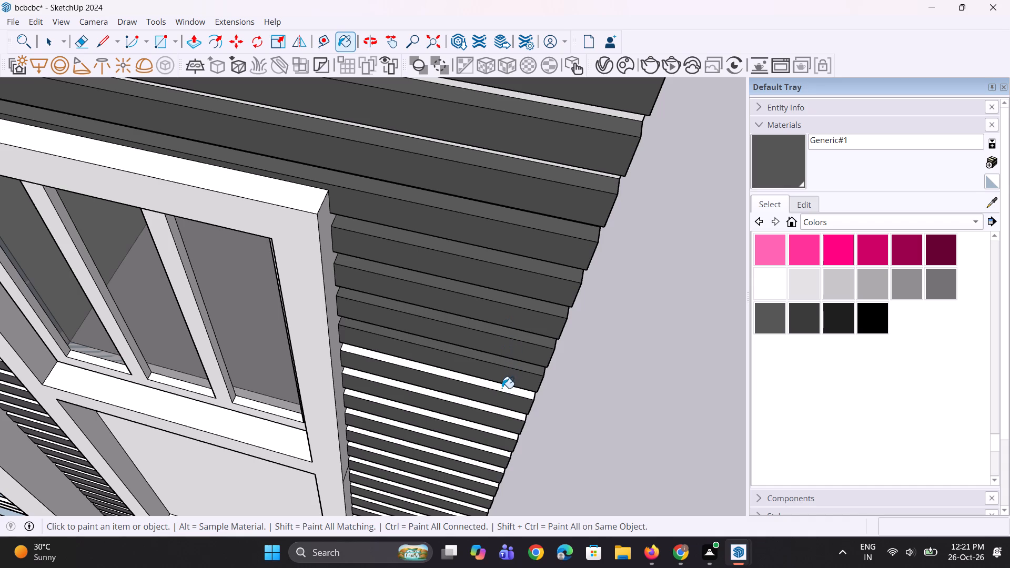
{"action": "left_click", "coordinate": [502, 388]}
{"action": "left_click", "coordinate": [494, 408]}
{"action": "left_click", "coordinate": [488, 429]}
Continue painting the right-hand slats' top faces with Generic#1 down to the bottom of the upper window.
{"action": "scroll", "coordinate": [406, 186], "scroll_direction": "down", "scroll_amount": 4}
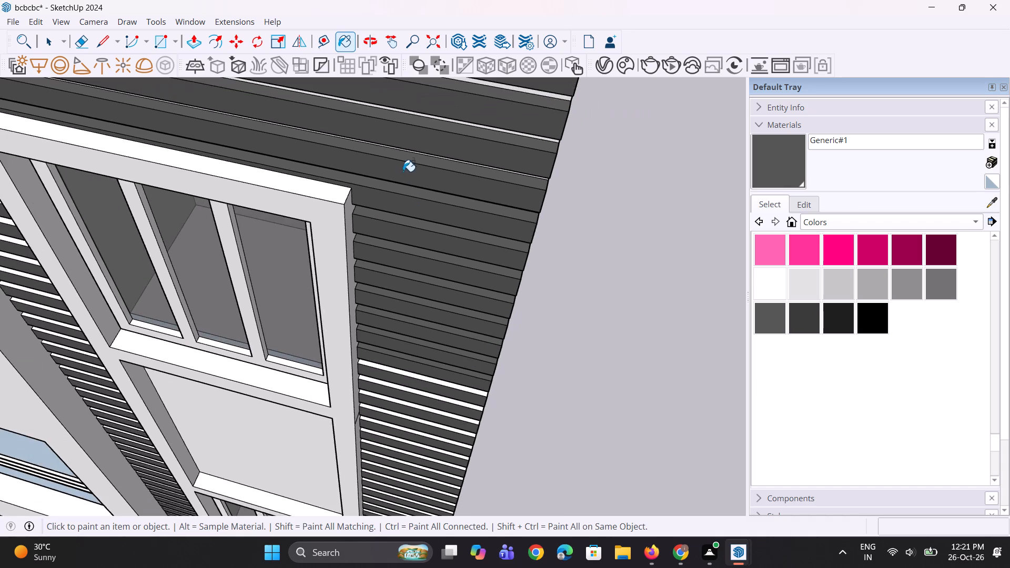
{"action": "scroll", "coordinate": [400, 163], "scroll_direction": "down", "scroll_amount": 8}
{"action": "scroll", "coordinate": [443, 339], "scroll_direction": "up", "scroll_amount": 4}
{"action": "scroll", "coordinate": [399, 231], "scroll_direction": "up", "scroll_amount": 6}
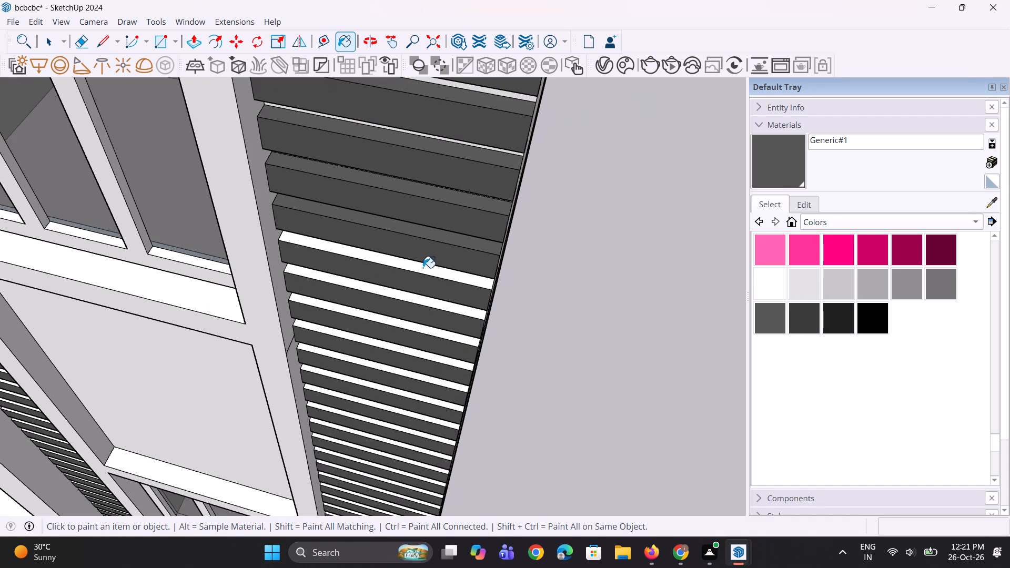
{"action": "left_click", "coordinate": [426, 267]}
{"action": "left_click", "coordinate": [427, 309]}
{"action": "left_click", "coordinate": [435, 304]}
{"action": "left_click", "coordinate": [438, 335]}
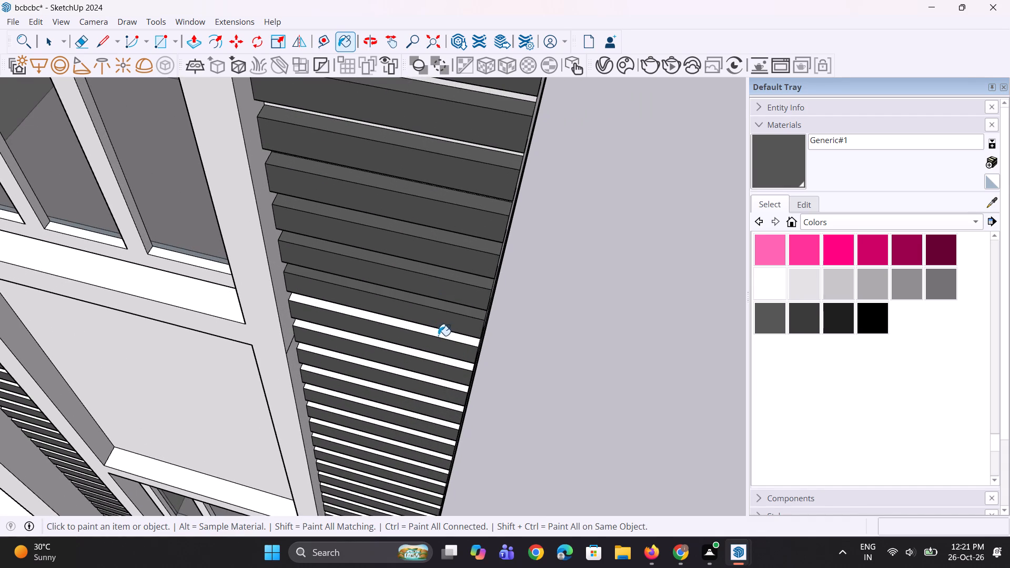
{"action": "left_click", "coordinate": [443, 362]}
{"action": "left_click", "coordinate": [442, 382]}
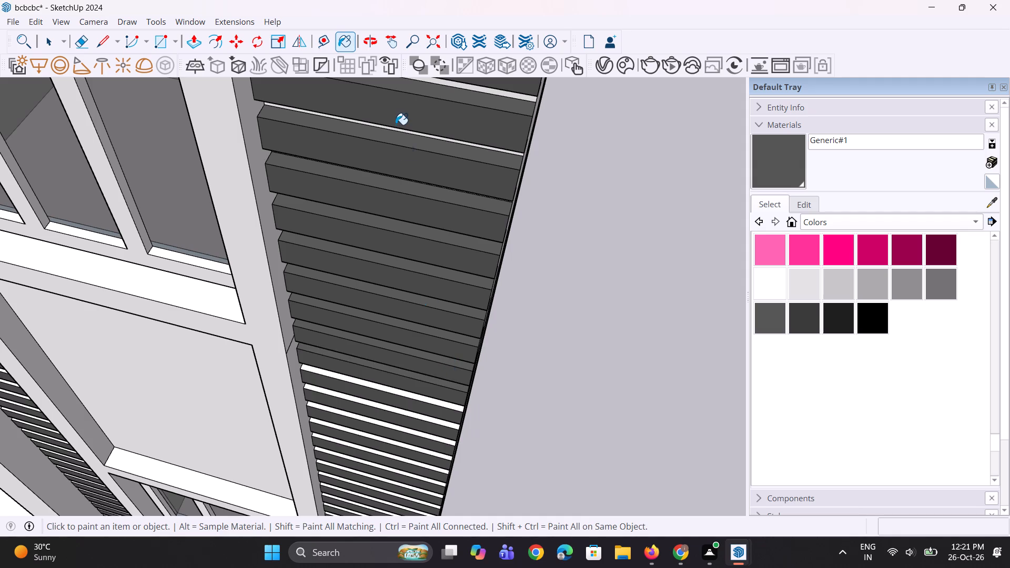
Paint the top faces of the right-hand slats below the upper window, beside the blank wall panel, with Generic#1.
{"action": "scroll", "coordinate": [396, 124], "scroll_direction": "down", "scroll_amount": 8}
{"action": "scroll", "coordinate": [433, 342], "scroll_direction": "up", "scroll_amount": 5}
{"action": "scroll", "coordinate": [408, 215], "scroll_direction": "up", "scroll_amount": 4}
{"action": "left_click", "coordinate": [425, 241]}
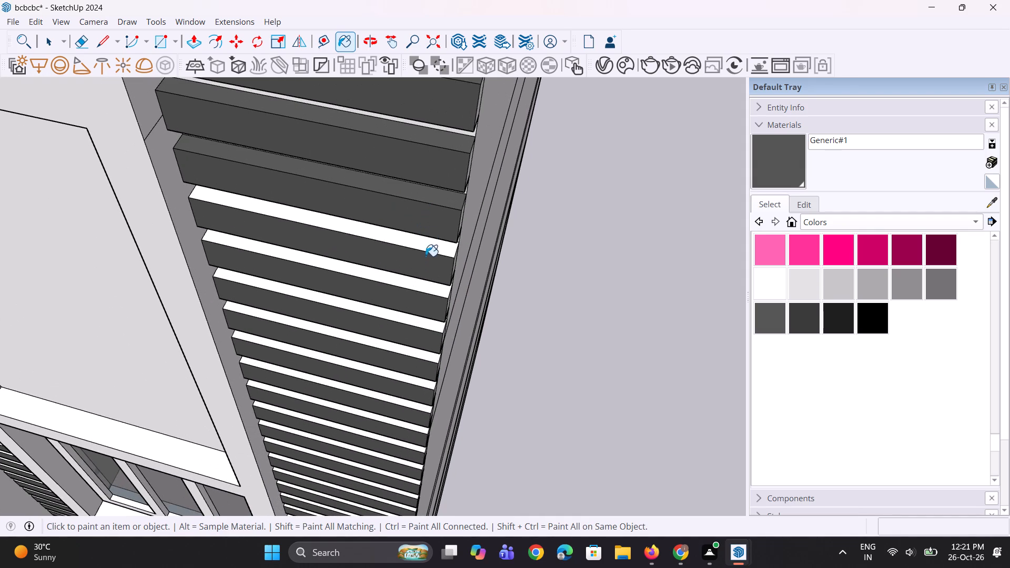
{"action": "left_click", "coordinate": [421, 287]}
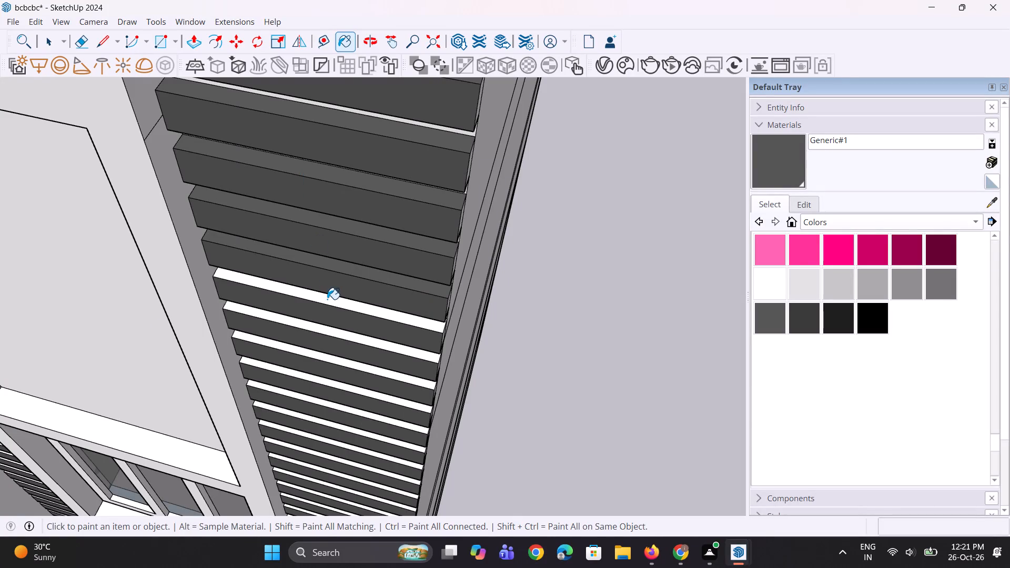
{"action": "left_click", "coordinate": [328, 299]}
{"action": "left_click", "coordinate": [355, 333]}
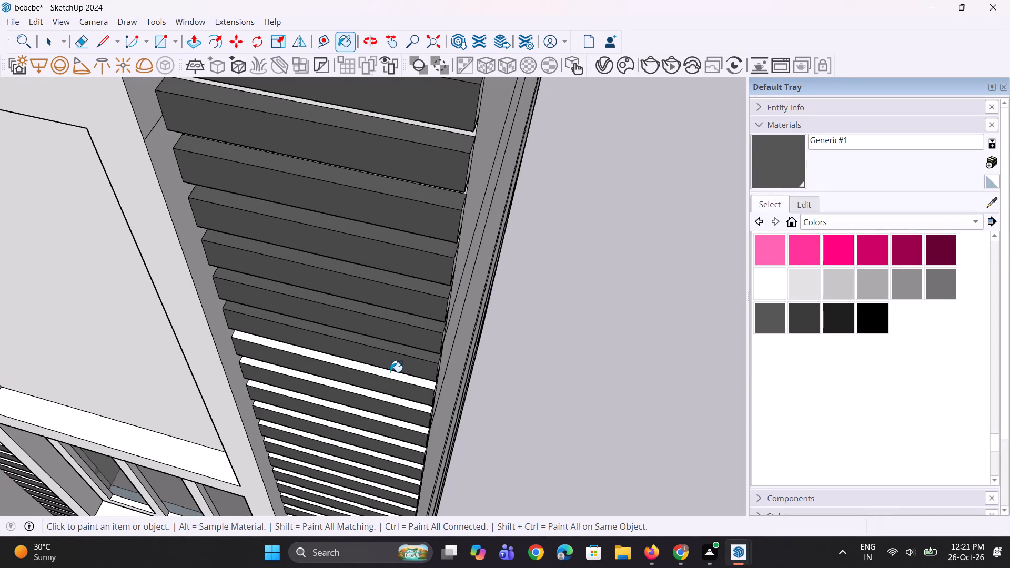
{"action": "left_click", "coordinate": [390, 372]}
{"action": "left_click", "coordinate": [400, 397]}
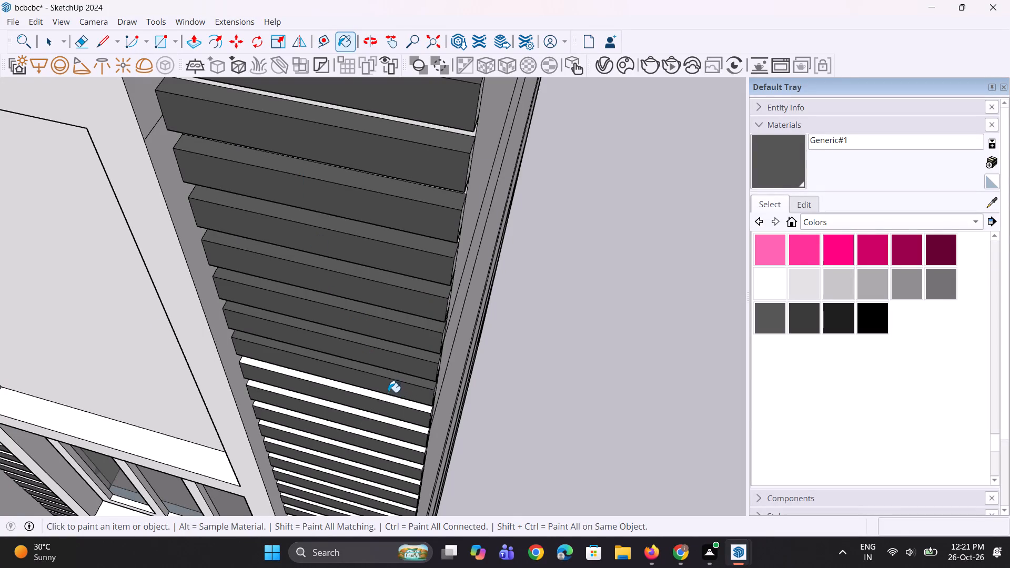
{"action": "left_click", "coordinate": [388, 399]}
Continue painting the right-hand slats' top faces with Generic#1 from the blank panel's bottom down alongside the lower window.
{"action": "scroll", "coordinate": [367, 286], "scroll_direction": "down", "scroll_amount": 9}
{"action": "scroll", "coordinate": [367, 432], "scroll_direction": "up", "scroll_amount": 2}
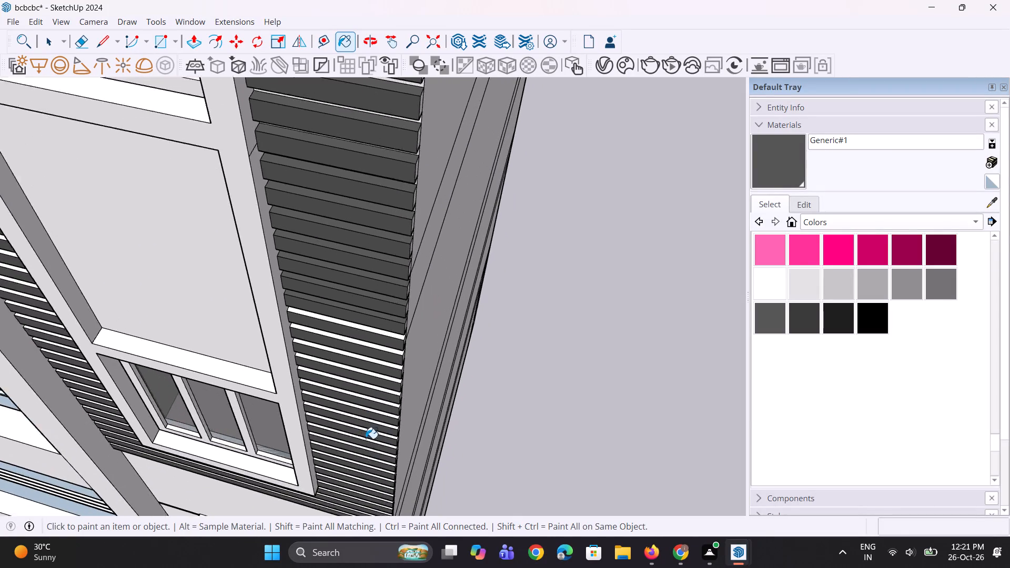
{"action": "scroll", "coordinate": [366, 439], "scroll_direction": "up", "scroll_amount": 3}
{"action": "scroll", "coordinate": [347, 481], "scroll_direction": "up", "scroll_amount": 3}
{"action": "left_click", "coordinate": [436, 118]}
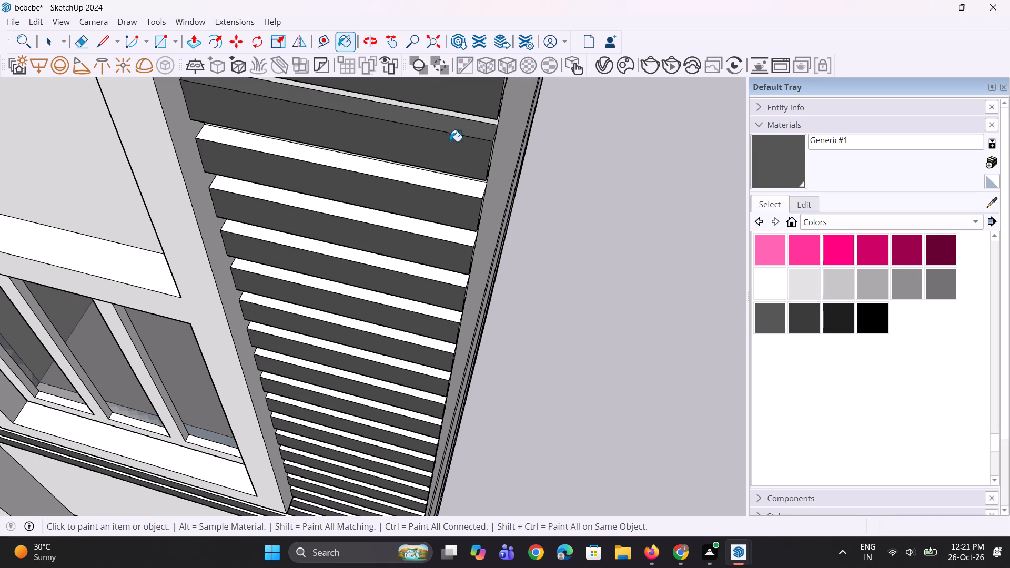
{"action": "left_click", "coordinate": [449, 182]}
{"action": "left_click", "coordinate": [455, 235]}
{"action": "left_click", "coordinate": [450, 277]}
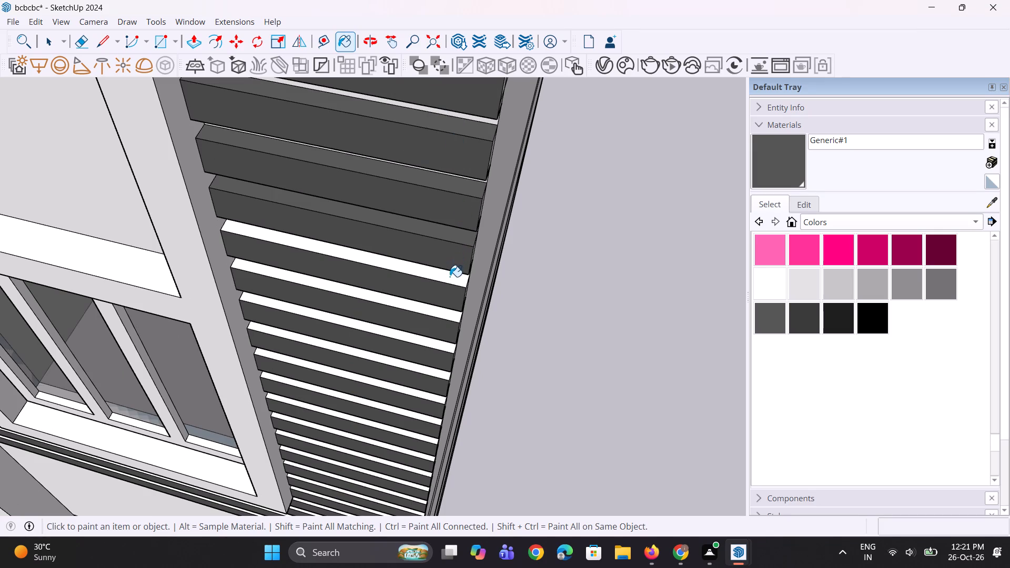
{"action": "left_click", "coordinate": [443, 312]}
{"action": "left_click_drag", "start_coordinate": [431, 342], "coordinate": [431, 347]}
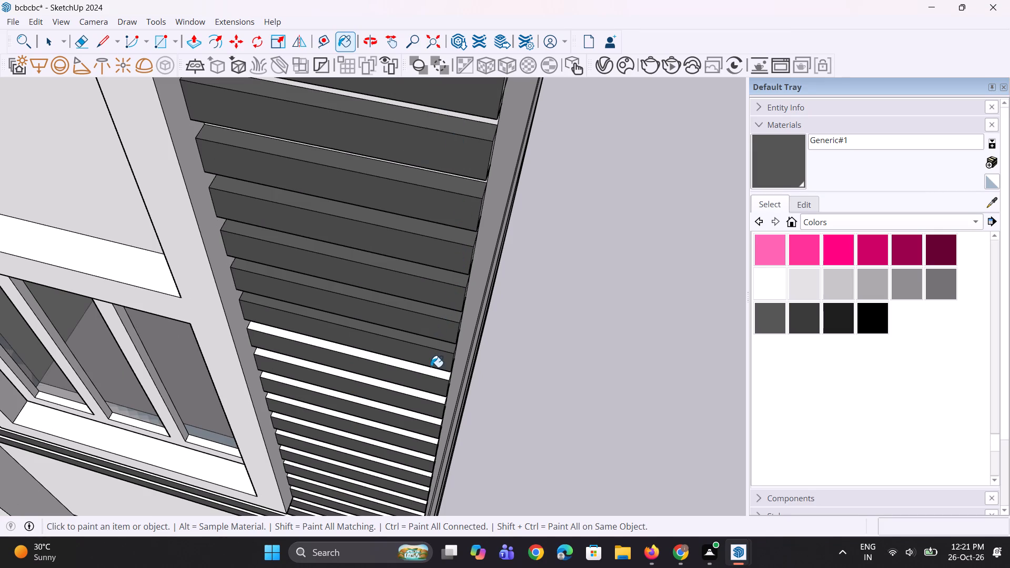
{"action": "left_click", "coordinate": [431, 370]}
{"action": "left_click", "coordinate": [427, 394]}
{"action": "left_click", "coordinate": [425, 417]}
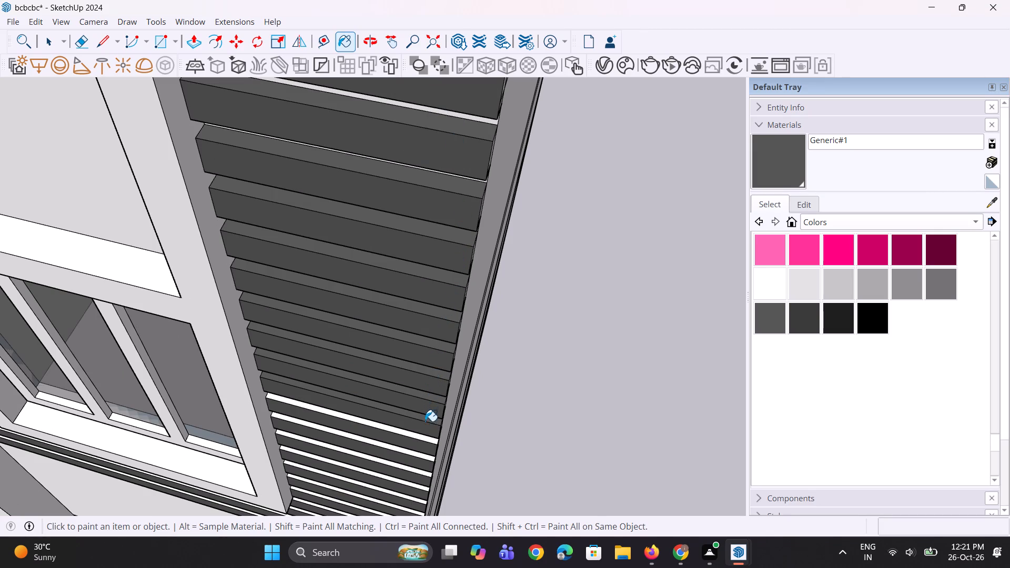
{"action": "left_click", "coordinate": [426, 437]}
Paint the skipped white slat top to the right of the blank panel with Generic#1.
{"action": "scroll", "coordinate": [407, 369], "scroll_direction": "down", "scroll_amount": 5}
{"action": "scroll", "coordinate": [363, 248], "scroll_direction": "down", "scroll_amount": 4}
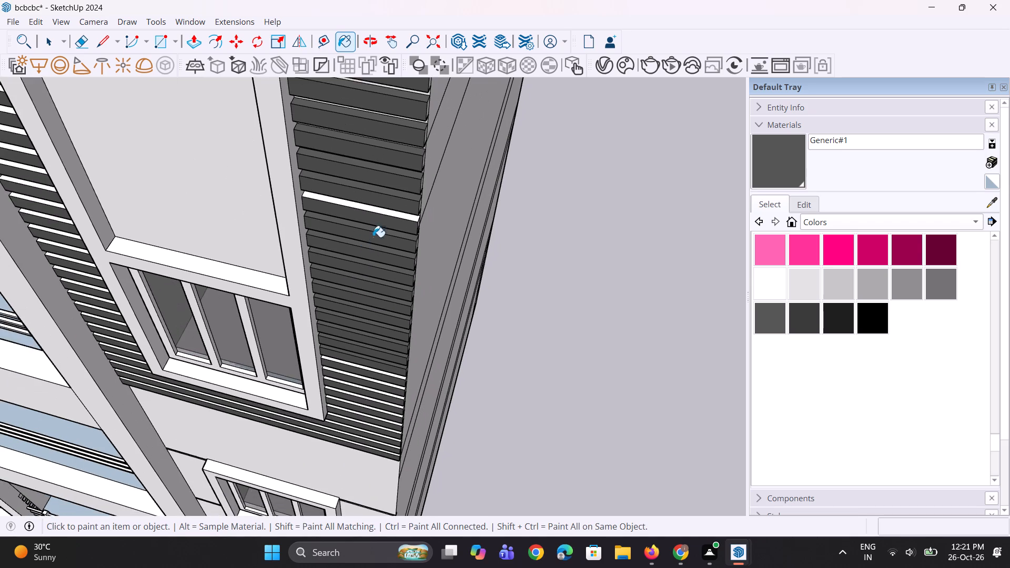
{"action": "scroll", "coordinate": [384, 212], "scroll_direction": "up", "scroll_amount": 1}
{"action": "left_click", "coordinate": [384, 212]}
Paint the top faces of the right-hand slats beside the lower part of the lower window with Generic#1.
{"action": "scroll", "coordinate": [385, 324], "scroll_direction": "down", "scroll_amount": 4}
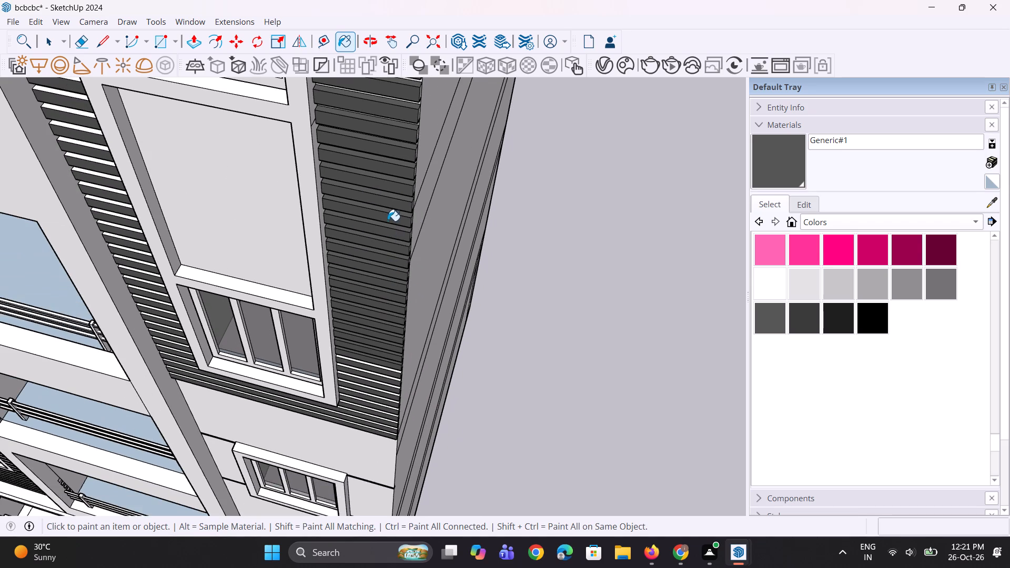
{"action": "scroll", "coordinate": [379, 451], "scroll_direction": "up", "scroll_amount": 4}
{"action": "scroll", "coordinate": [379, 330], "scroll_direction": "up", "scroll_amount": 3}
{"action": "scroll", "coordinate": [418, 307], "scroll_direction": "up", "scroll_amount": 3}
{"action": "left_click", "coordinate": [420, 302]}
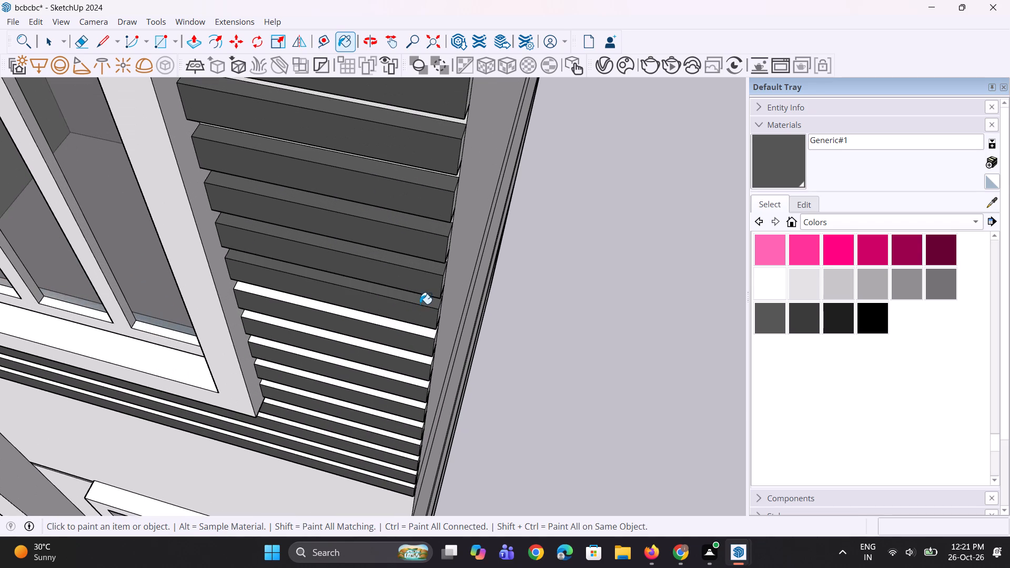
{"action": "left_click", "coordinate": [420, 327]}
{"action": "left_click", "coordinate": [418, 355]}
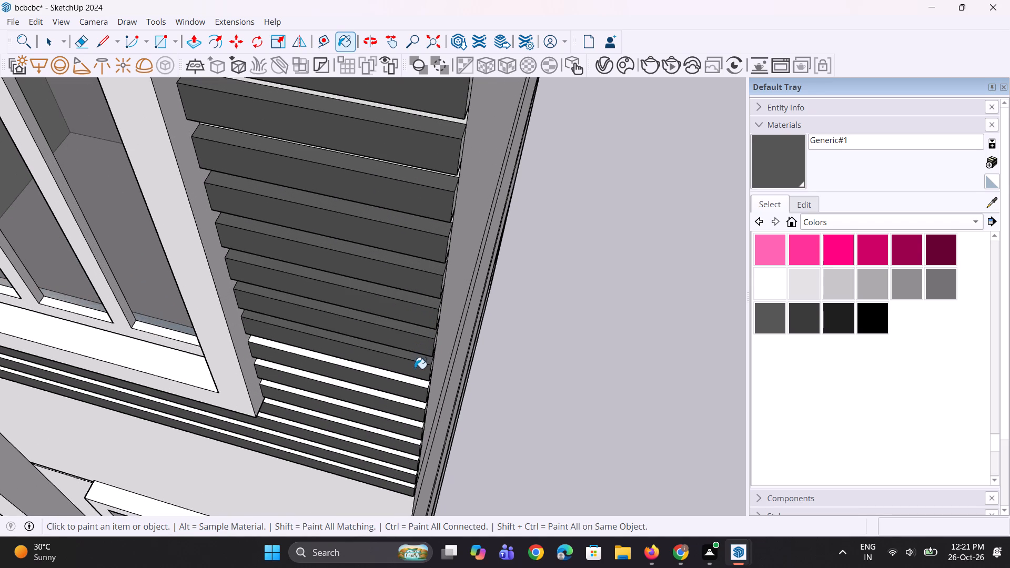
{"action": "left_click", "coordinate": [411, 385]}
{"action": "left_click", "coordinate": [418, 379]}
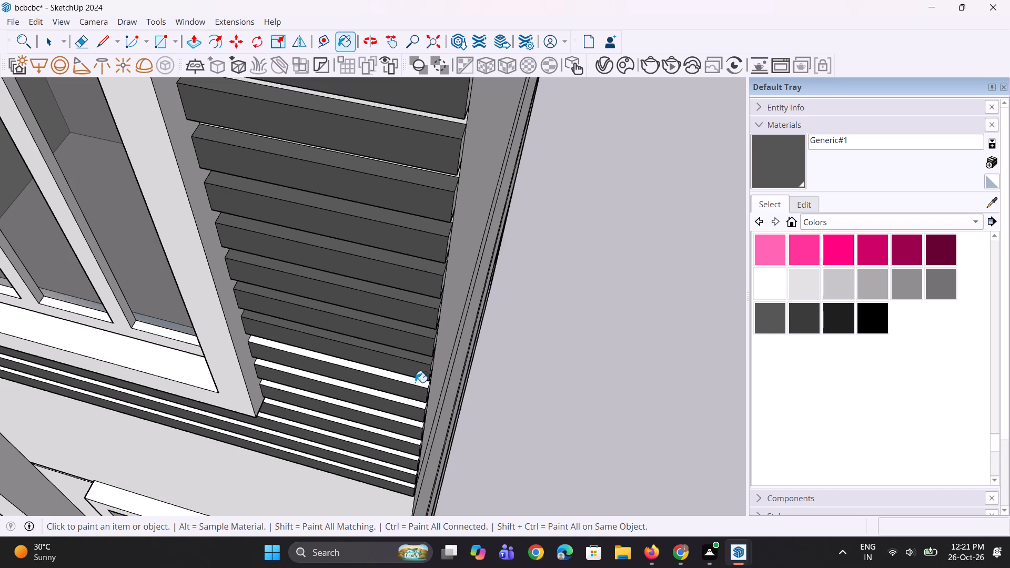
{"action": "scroll", "coordinate": [415, 381], "scroll_direction": "up", "scroll_amount": 3}
{"action": "left_click", "coordinate": [415, 381]}
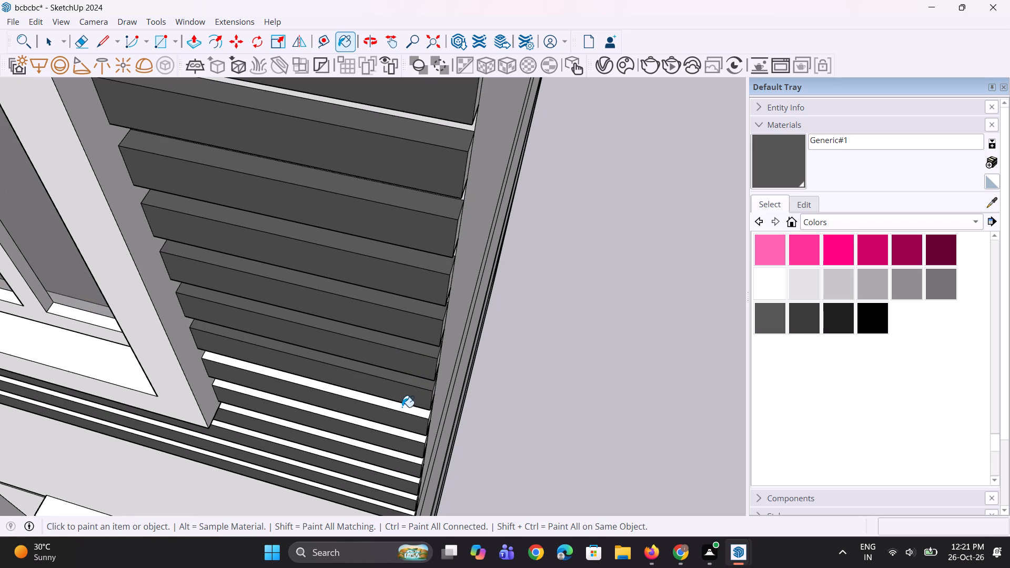
{"action": "left_click", "coordinate": [403, 405]}
{"action": "left_click", "coordinate": [402, 433]}
Paint the top faces of the last slats at the lower window's bottom corner and beneath it with Generic#1.
{"action": "scroll", "coordinate": [368, 247], "scroll_direction": "down", "scroll_amount": 3}
{"action": "scroll", "coordinate": [374, 389], "scroll_direction": "up", "scroll_amount": 3}
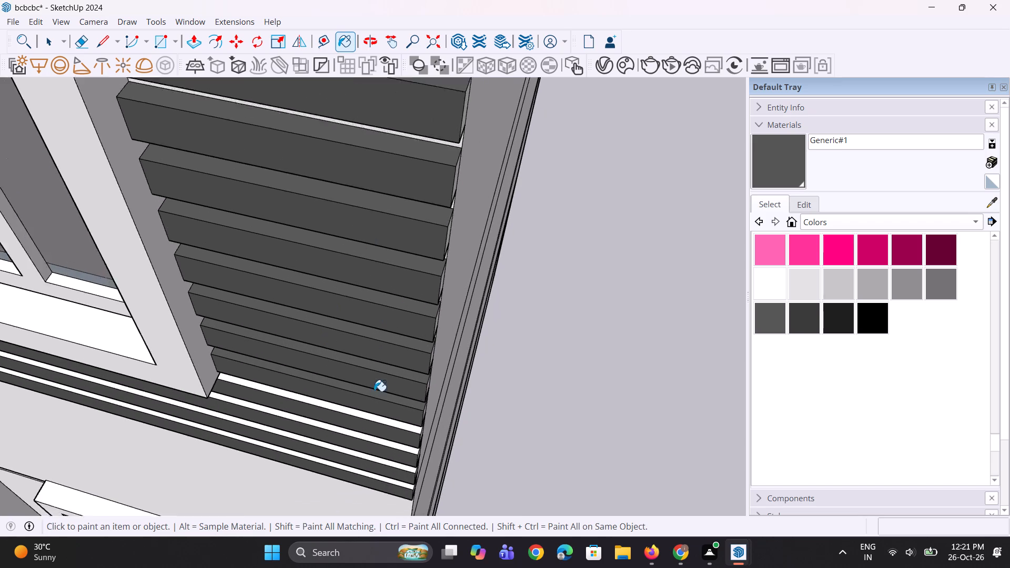
{"action": "scroll", "coordinate": [374, 391], "scroll_direction": "up", "scroll_amount": 2}
{"action": "left_click", "coordinate": [393, 428]}
{"action": "left_click", "coordinate": [396, 458]}
{"action": "left_click", "coordinate": [393, 483]}
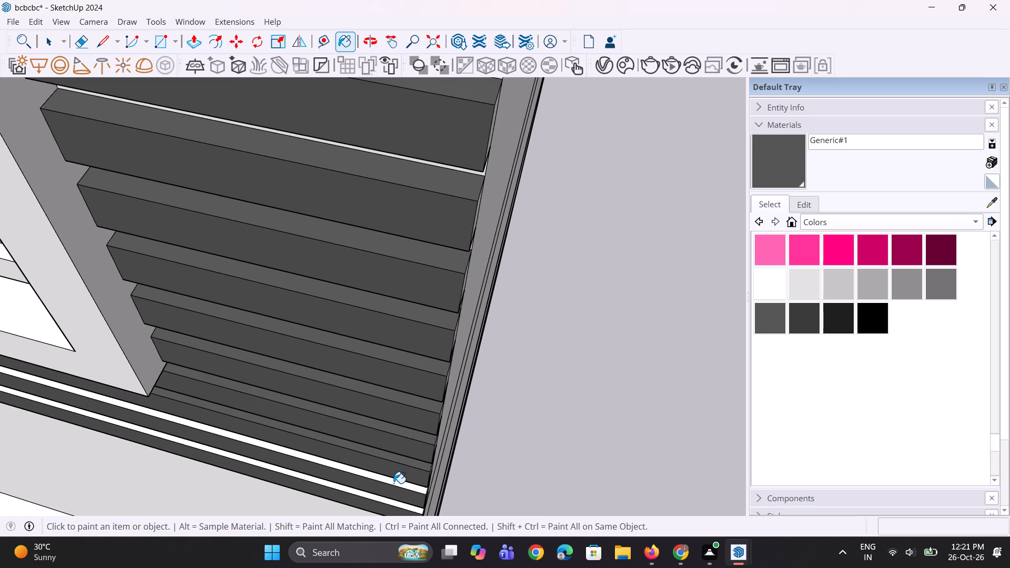
{"action": "left_click", "coordinate": [391, 500]}
Paint the top faces of the slats to the left of the lower window with Generic#1, working up from its bottom.
{"action": "scroll", "coordinate": [425, 452], "scroll_direction": "down", "scroll_amount": 4}
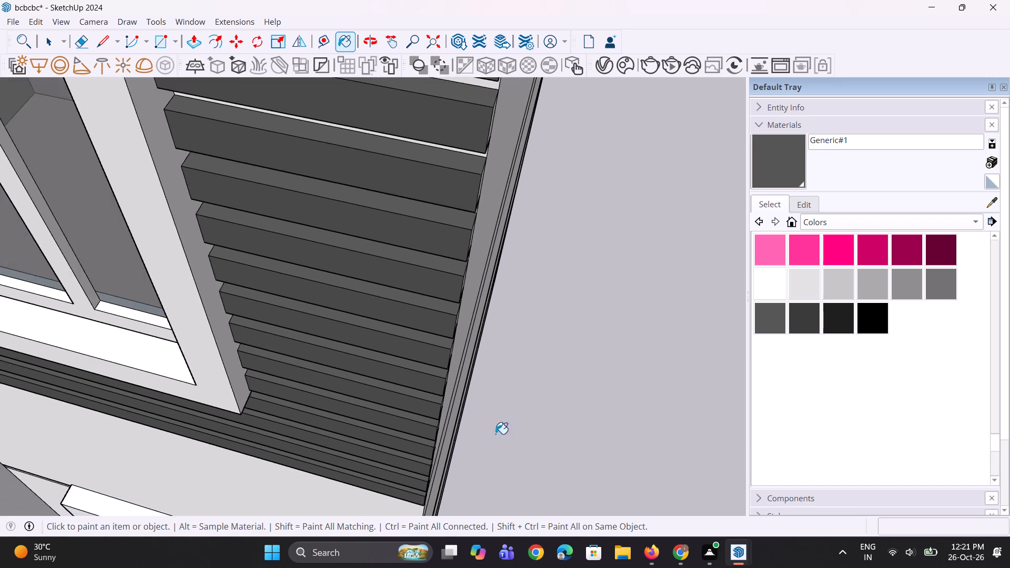
{"action": "scroll", "coordinate": [514, 434], "scroll_direction": "down", "scroll_amount": 5}
{"action": "scroll", "coordinate": [562, 448], "scroll_direction": "down", "scroll_amount": 4}
{"action": "scroll", "coordinate": [387, 402], "scroll_direction": "up", "scroll_amount": 13}
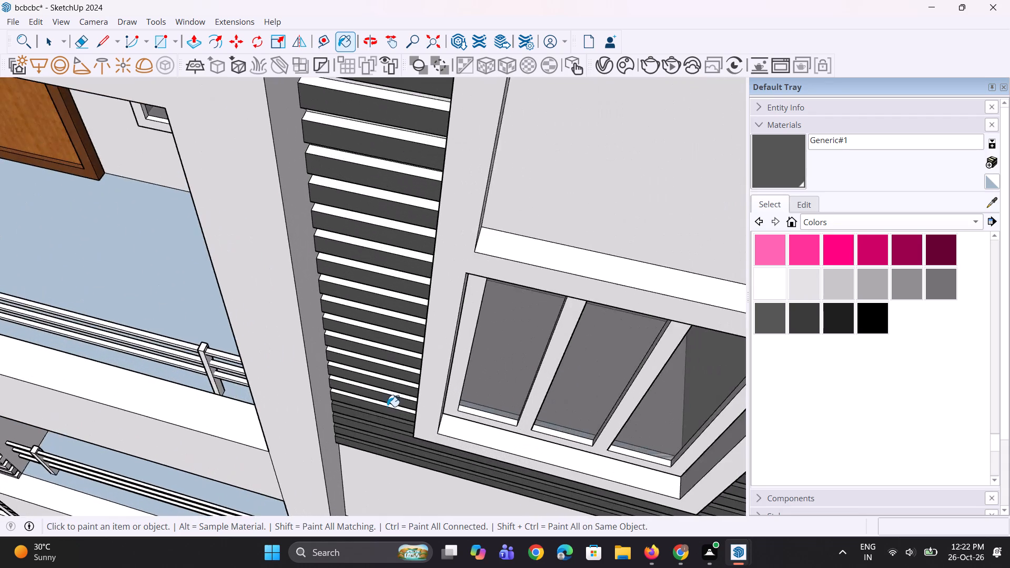
{"action": "scroll", "coordinate": [387, 407], "scroll_direction": "up", "scroll_amount": 7}
{"action": "left_click", "coordinate": [397, 404]}
{"action": "left_click", "coordinate": [403, 375]}
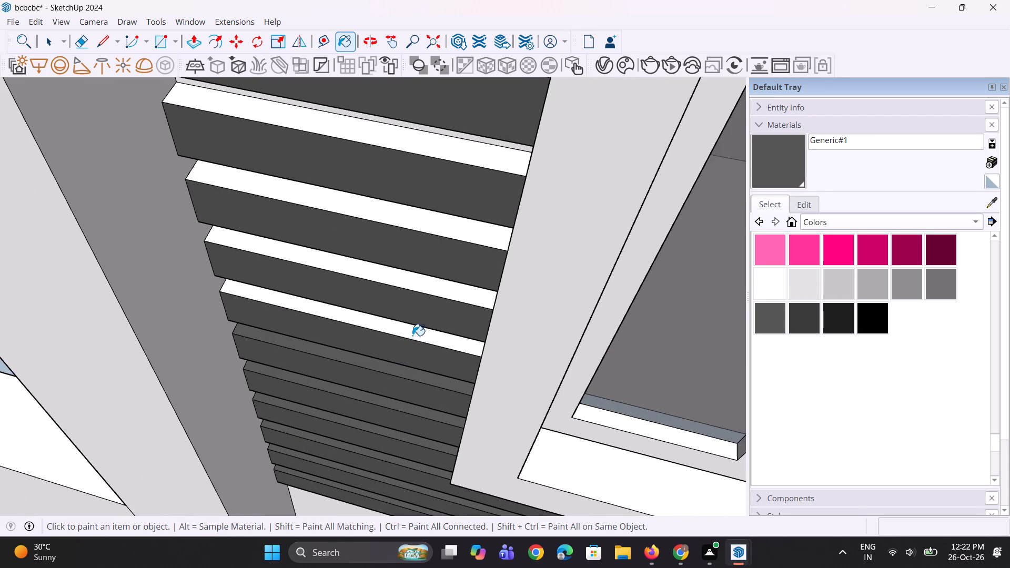
{"action": "left_click", "coordinate": [412, 336]}
{"action": "left_click", "coordinate": [427, 286]}
{"action": "left_click", "coordinate": [434, 221]}
{"action": "left_click", "coordinate": [461, 163]}
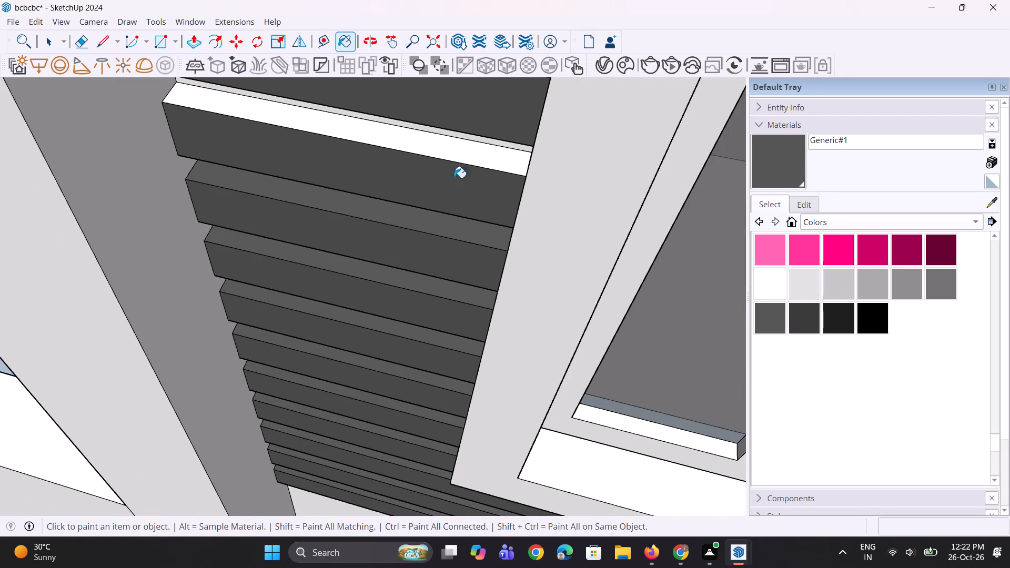
{"action": "left_click", "coordinate": [464, 151]}
Continue painting the left-hand slats' top faces with Generic#1 up to the top of the lower window.
{"action": "scroll", "coordinate": [363, 427], "scroll_direction": "down", "scroll_amount": 6}
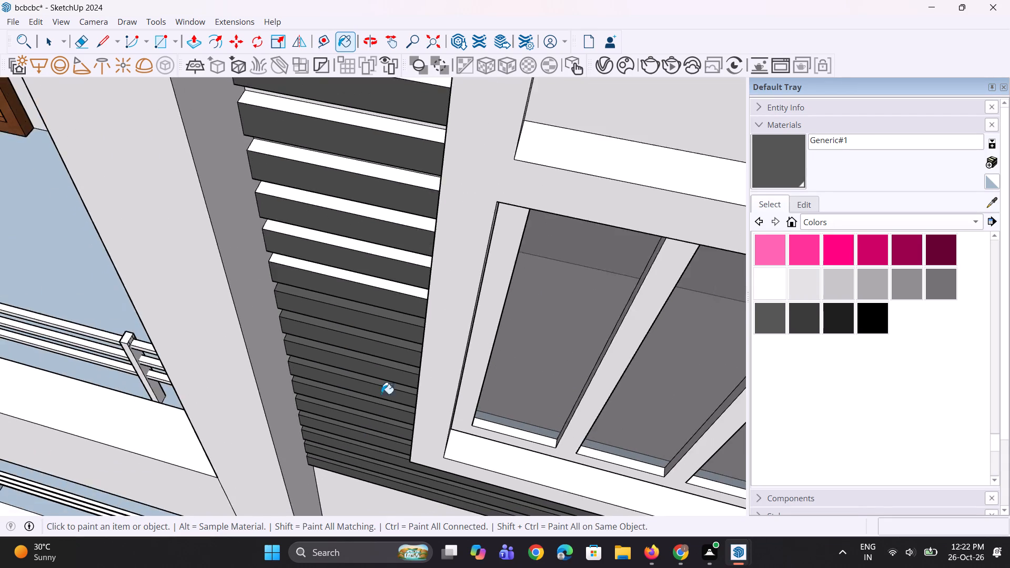
{"action": "scroll", "coordinate": [390, 381], "scroll_direction": "down", "scroll_amount": 4}
{"action": "scroll", "coordinate": [389, 243], "scroll_direction": "up", "scroll_amount": 3}
{"action": "scroll", "coordinate": [380, 285], "scroll_direction": "up", "scroll_amount": 3}
{"action": "scroll", "coordinate": [397, 324], "scroll_direction": "up", "scroll_amount": 3}
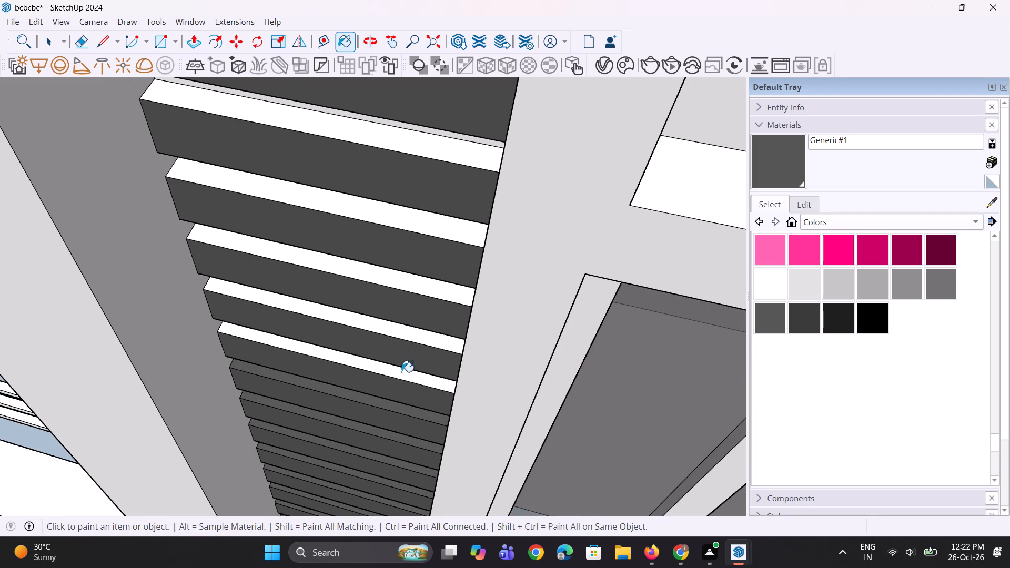
{"action": "left_click", "coordinate": [401, 372]}
{"action": "left_click", "coordinate": [415, 339]}
{"action": "left_click", "coordinate": [422, 289]}
{"action": "left_click", "coordinate": [435, 234]}
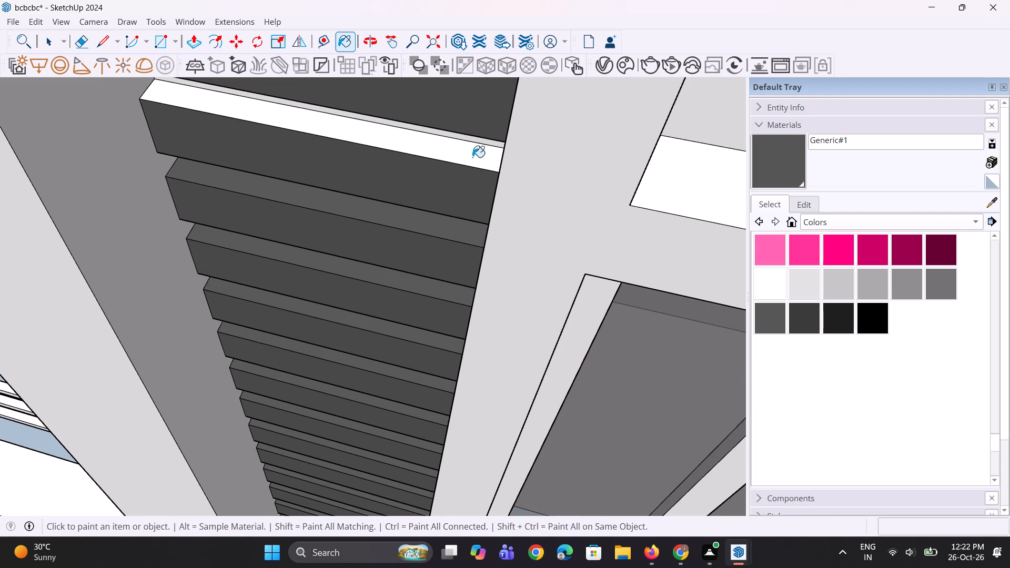
{"action": "left_click", "coordinate": [473, 156]}
Paint the top faces of the left-hand slats beside the lower part of the blank panel with Generic#1.
{"action": "scroll", "coordinate": [392, 371], "scroll_direction": "down", "scroll_amount": 14}
{"action": "scroll", "coordinate": [381, 289], "scroll_direction": "up", "scroll_amount": 3}
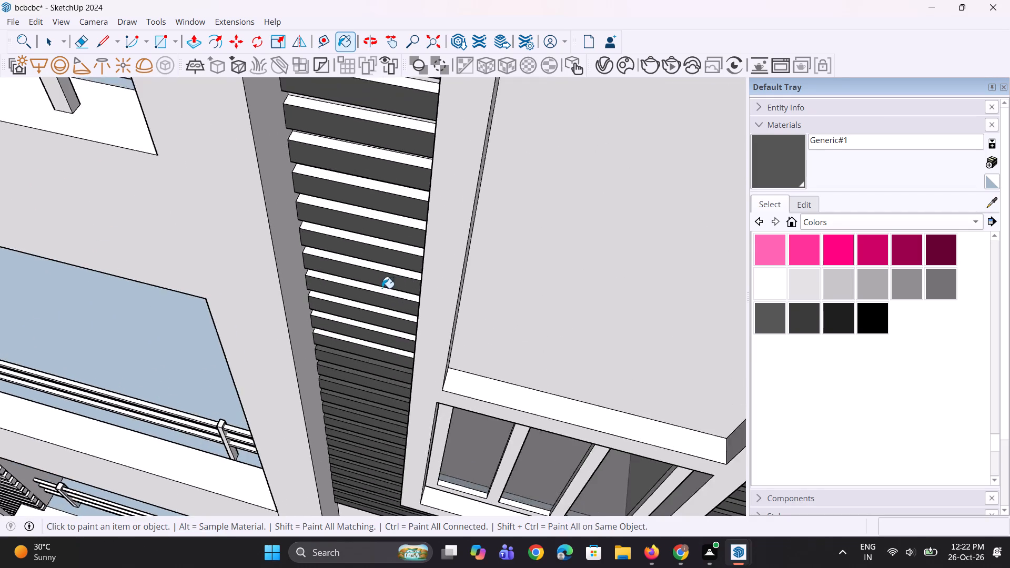
{"action": "scroll", "coordinate": [382, 288], "scroll_direction": "up", "scroll_amount": 8}
{"action": "left_click", "coordinate": [400, 399]}
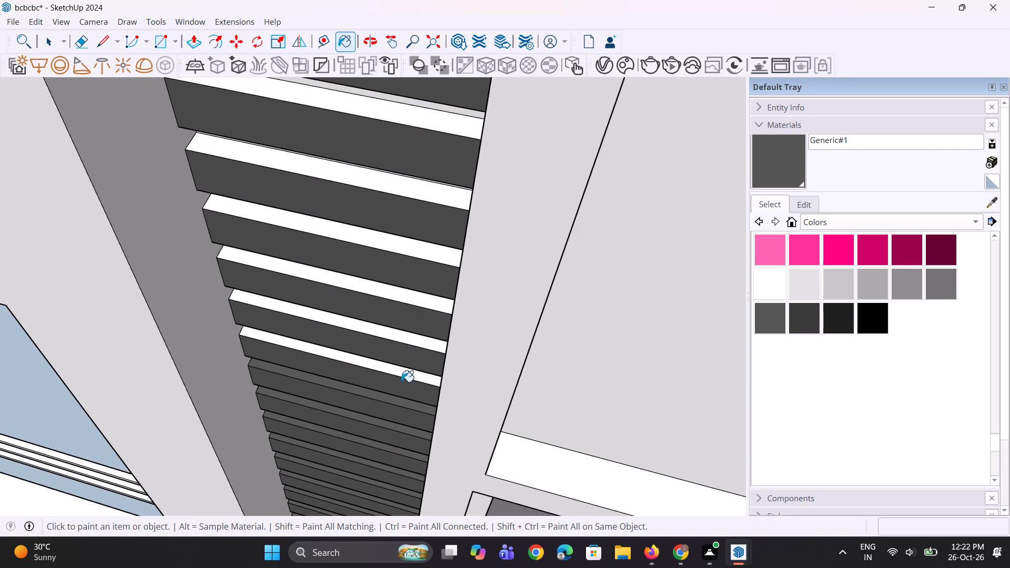
{"action": "left_click", "coordinate": [405, 377]}
{"action": "left_click", "coordinate": [415, 340]}
{"action": "left_click", "coordinate": [421, 299]}
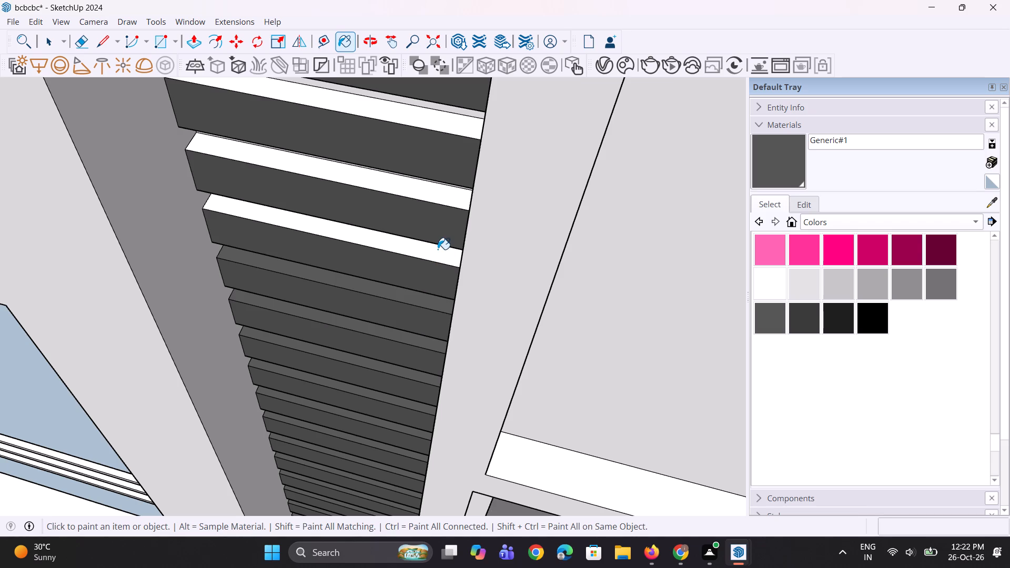
{"action": "left_click", "coordinate": [438, 249]}
{"action": "left_click", "coordinate": [437, 189]}
Continue painting the left-hand slats' top faces with Generic#1 up alongside the blank panel towards the upper window.
{"action": "scroll", "coordinate": [376, 377], "scroll_direction": "down", "scroll_amount": 11}
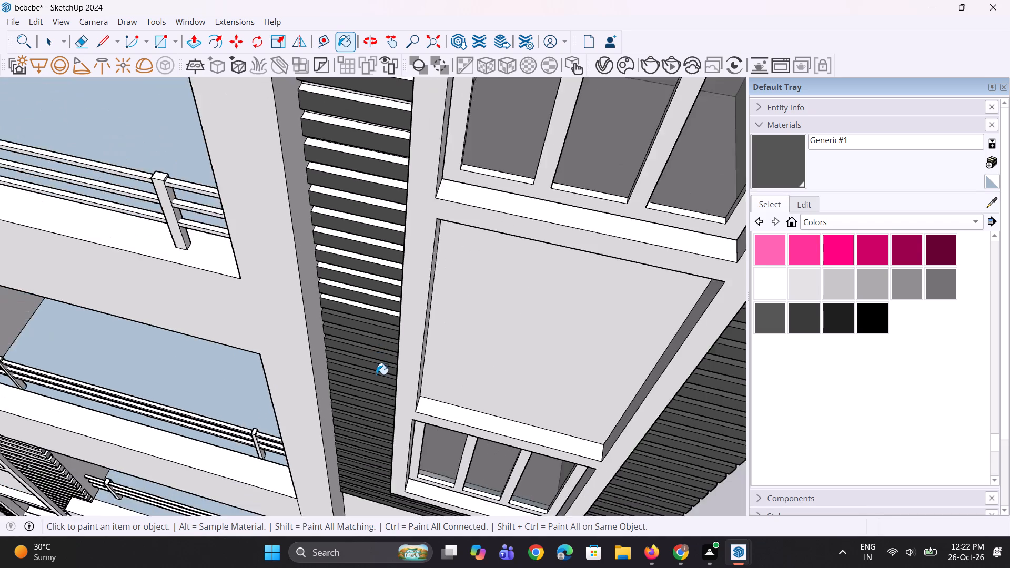
{"action": "scroll", "coordinate": [376, 374], "scroll_direction": "down", "scroll_amount": 4}
{"action": "scroll", "coordinate": [364, 178], "scroll_direction": "up", "scroll_amount": 3}
{"action": "scroll", "coordinate": [368, 240], "scroll_direction": "up", "scroll_amount": 7}
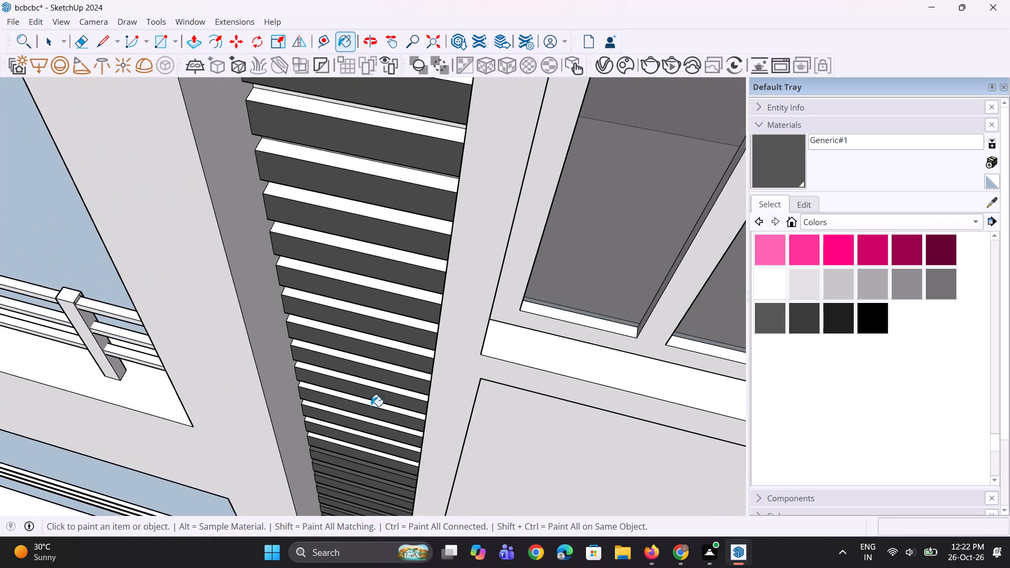
{"action": "scroll", "coordinate": [365, 455], "scroll_direction": "up", "scroll_amount": 7}
{"action": "left_click", "coordinate": [378, 445]}
{"action": "left_click", "coordinate": [388, 413]}
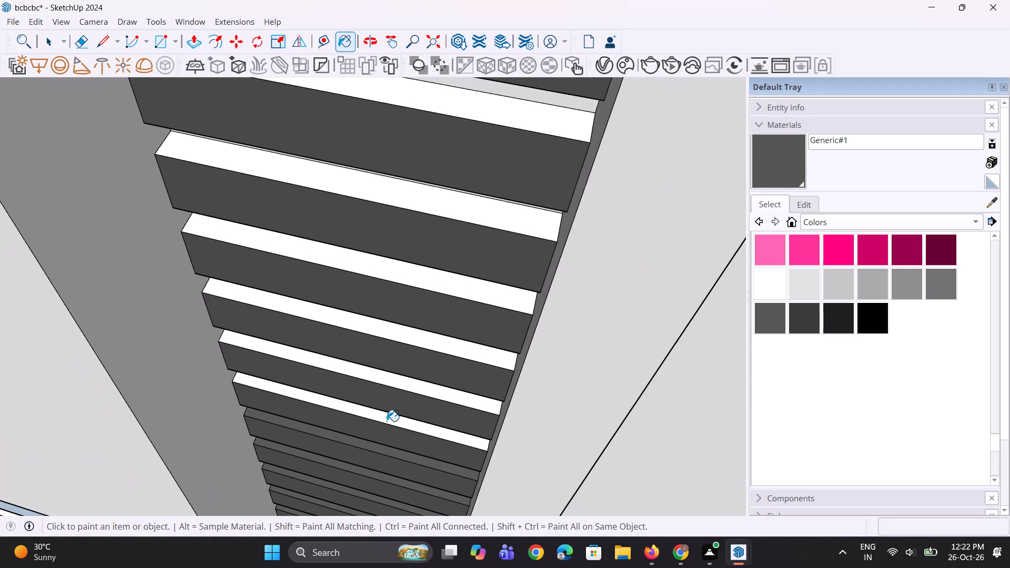
{"action": "left_click", "coordinate": [387, 421]}
{"action": "left_click", "coordinate": [401, 386]}
{"action": "left_click", "coordinate": [412, 342]}
{"action": "left_click", "coordinate": [431, 280]}
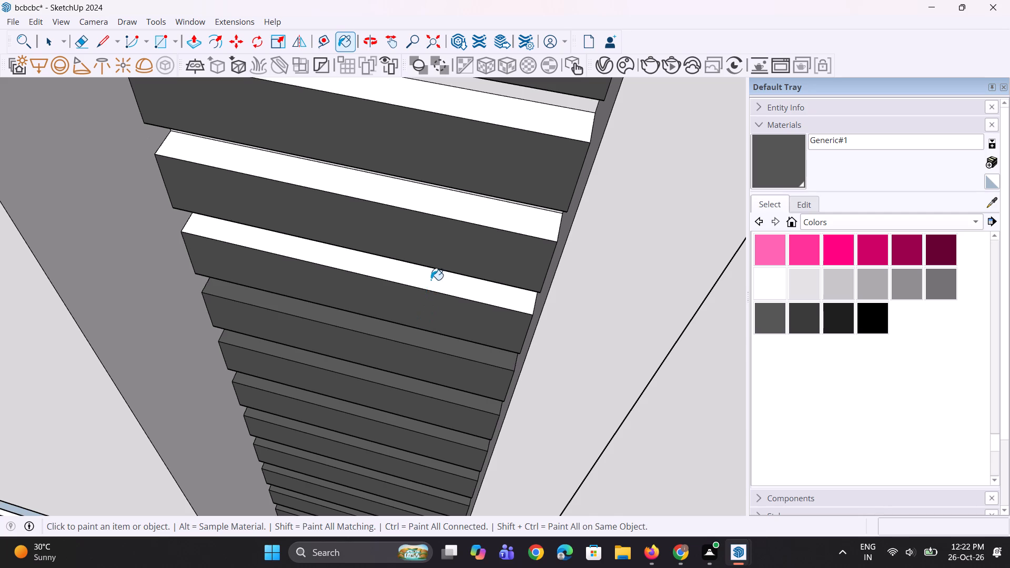
{"action": "left_click", "coordinate": [456, 215]}
Paint the top faces of the next five slats to the left of the upper window with Generic#1, working upward from its bottom.
{"action": "scroll", "coordinate": [382, 410], "scroll_direction": "down", "scroll_amount": 10}
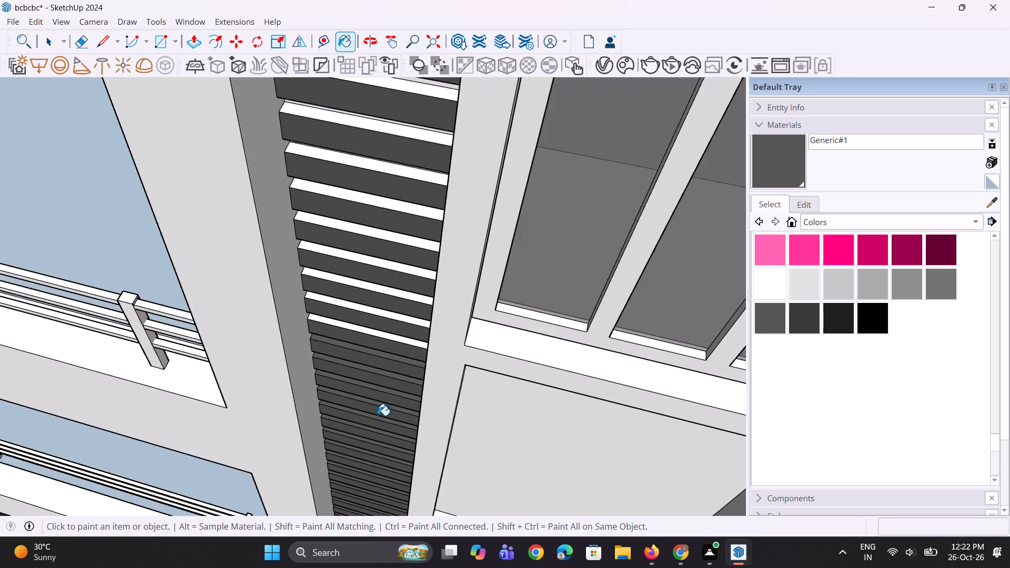
{"action": "scroll", "coordinate": [379, 414], "scroll_direction": "down", "scroll_amount": 4}
{"action": "scroll", "coordinate": [412, 329], "scroll_direction": "up", "scroll_amount": 12}
{"action": "scroll", "coordinate": [394, 376], "scroll_direction": "up", "scroll_amount": 4}
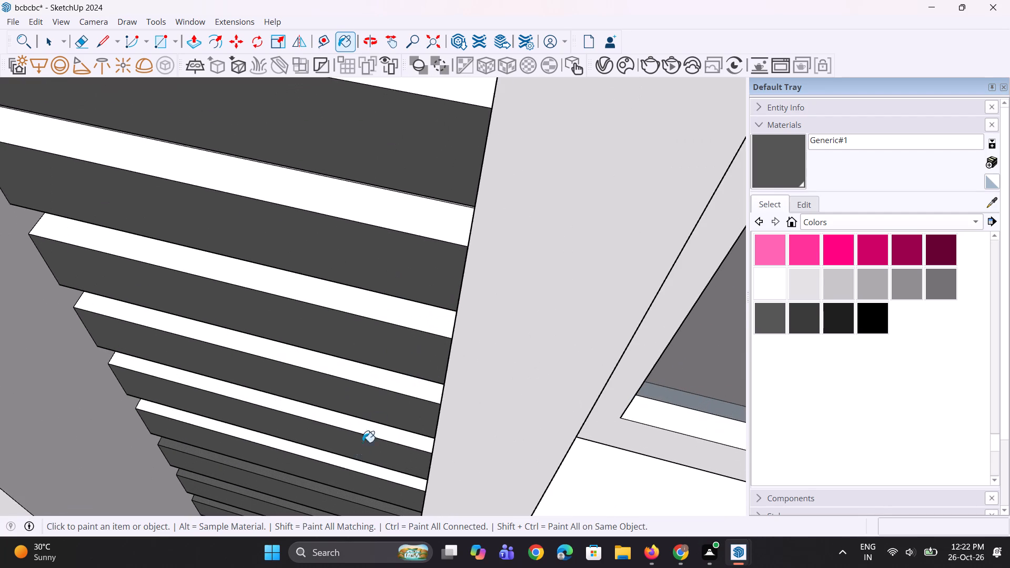
{"action": "left_click", "coordinate": [359, 464]}
{"action": "left_click", "coordinate": [361, 427]}
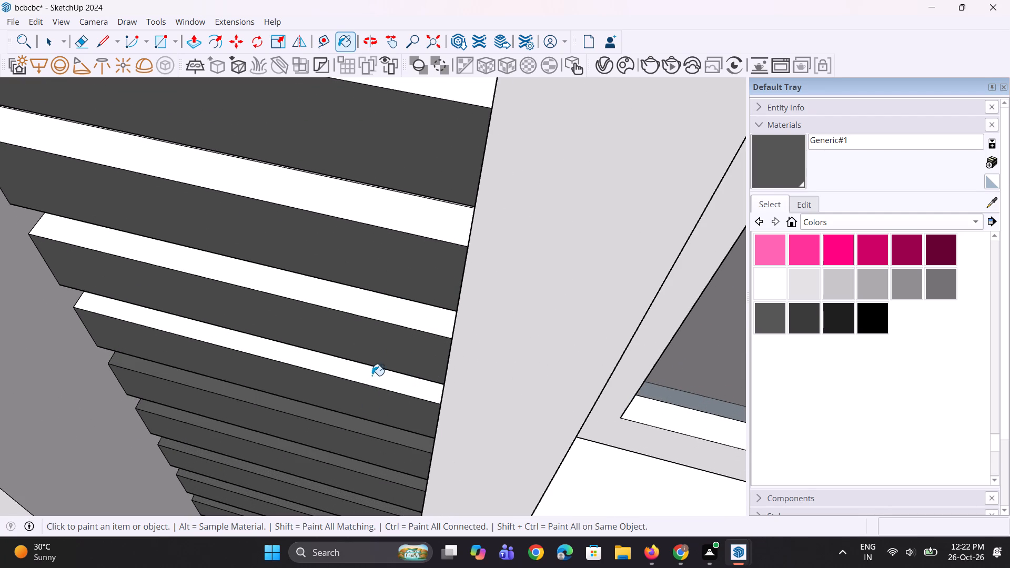
{"action": "left_click", "coordinate": [372, 376]}
{"action": "left_click", "coordinate": [391, 310]}
{"action": "left_click_drag", "start_coordinate": [421, 225], "coordinate": [421, 233]}
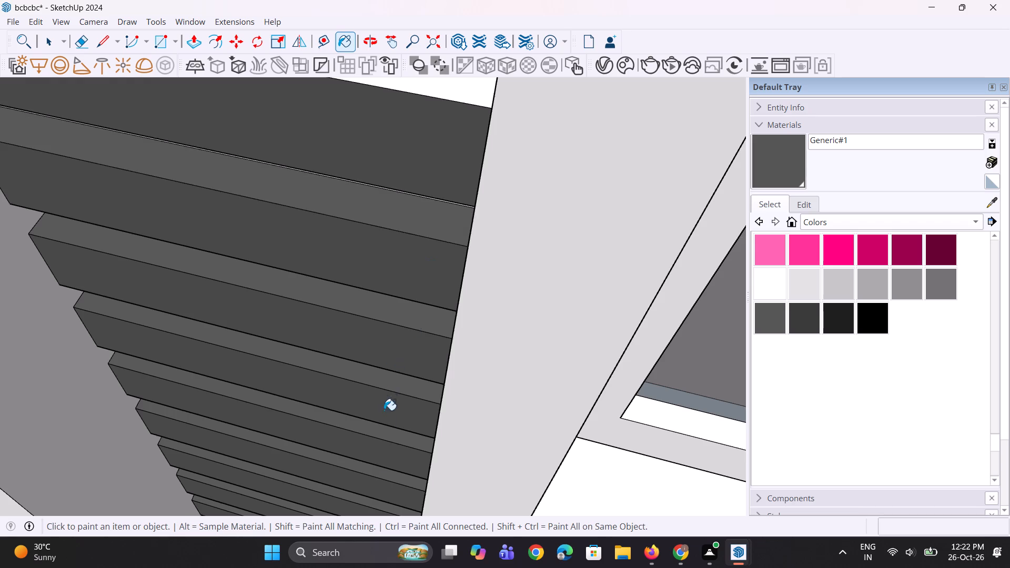
Paint the top faces of the remaining slats to the left of the upper window with Generic#1, up to the window's top.
{"action": "scroll", "coordinate": [376, 469], "scroll_direction": "down", "scroll_amount": 13}
{"action": "scroll", "coordinate": [358, 371], "scroll_direction": "up", "scroll_amount": 7}
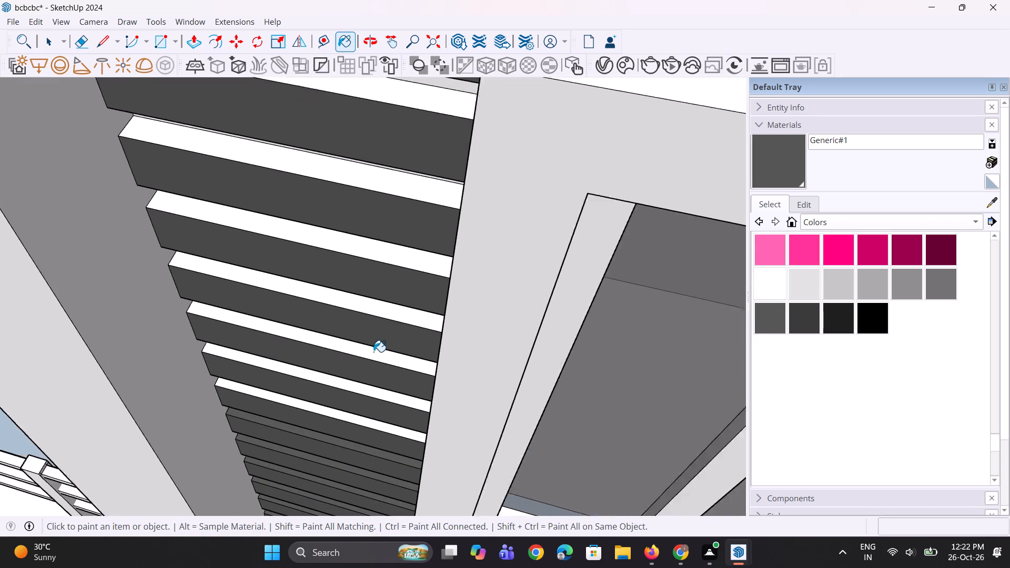
{"action": "scroll", "coordinate": [373, 352], "scroll_direction": "up", "scroll_amount": 1}
{"action": "left_click", "coordinate": [368, 423]}
{"action": "left_click", "coordinate": [366, 429]}
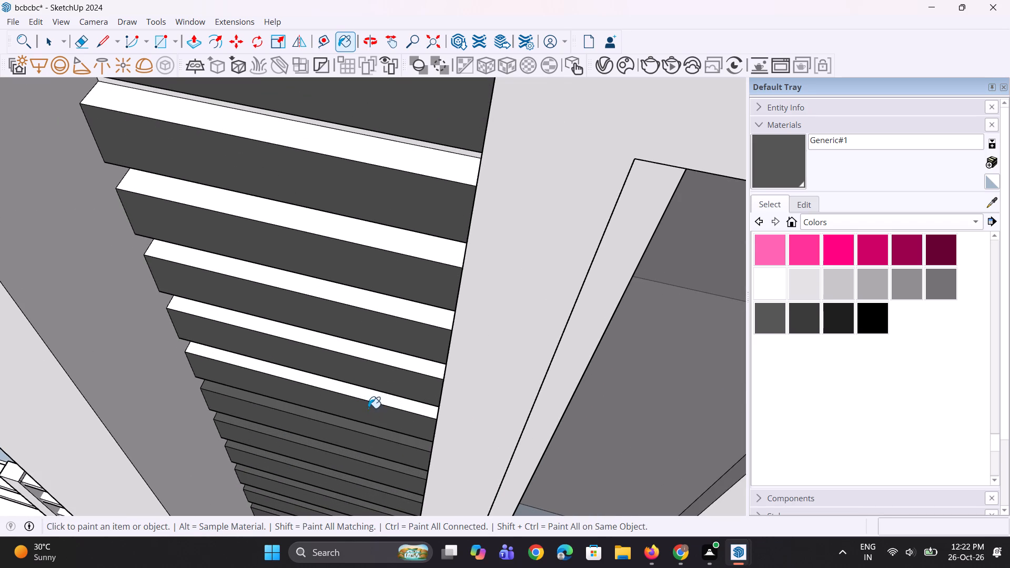
{"action": "left_click", "coordinate": [371, 400]}
{"action": "left_click", "coordinate": [386, 356]}
{"action": "left_click", "coordinate": [396, 321]}
{"action": "left_click", "coordinate": [400, 311]}
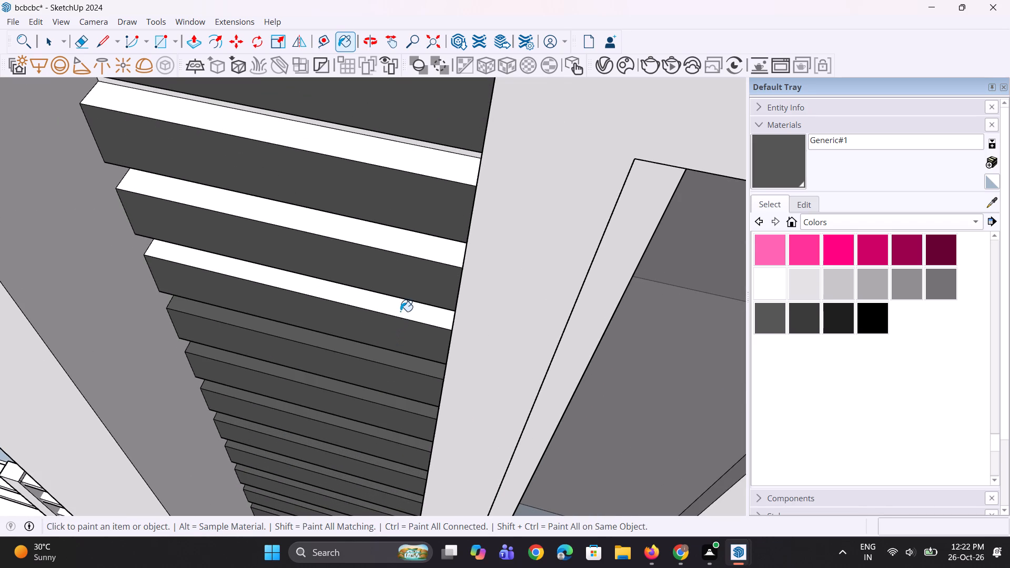
{"action": "left_click", "coordinate": [418, 242]}
{"action": "left_click", "coordinate": [435, 166]}
{"action": "scroll", "coordinate": [368, 236], "scroll_direction": "down", "scroll_amount": 4}
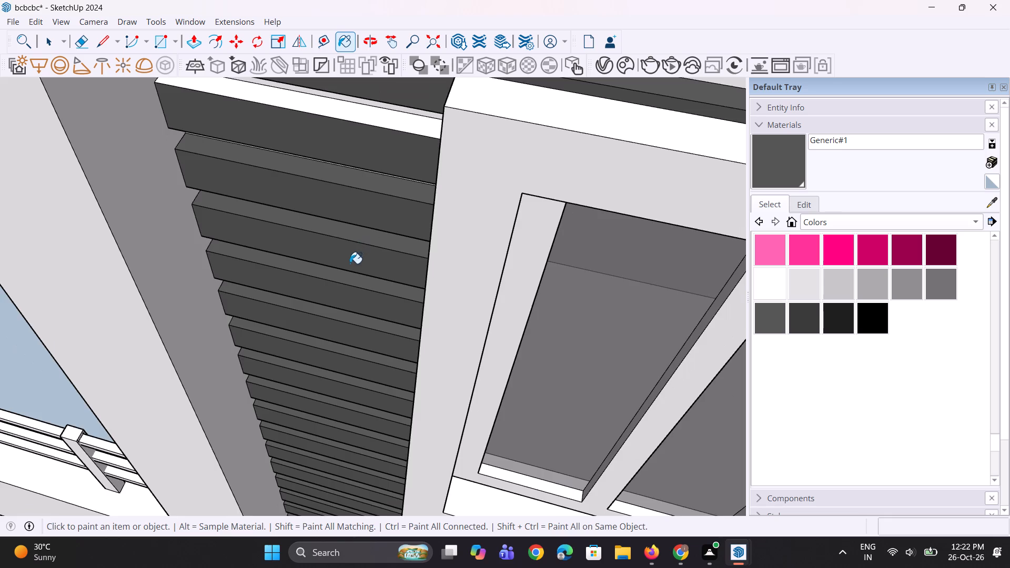
{"action": "scroll", "coordinate": [347, 274], "scroll_direction": "down", "scroll_amount": 6}
{"action": "scroll", "coordinate": [337, 145], "scroll_direction": "up", "scroll_amount": 6}
{"action": "left_click", "coordinate": [354, 224]}
{"action": "scroll", "coordinate": [356, 280], "scroll_direction": "down", "scroll_amount": 5}
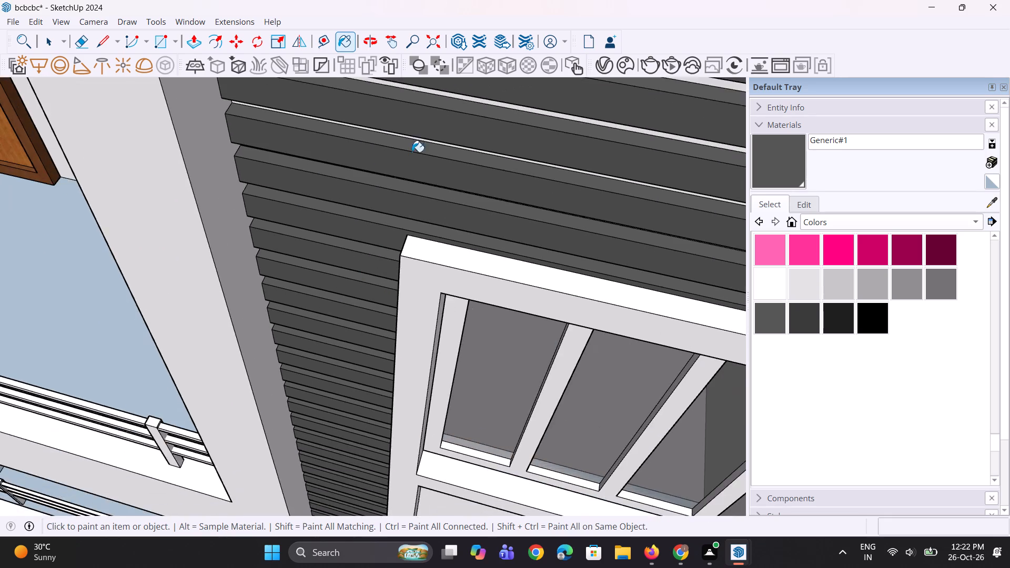
Paint the undersides of the slats below the lower window with Generic#1, working upward to the first short slat beside the window.
{"action": "scroll", "coordinate": [417, 140], "scroll_direction": "up", "scroll_amount": 5}
{"action": "middle_click_drag", "start_coordinate": [422, 150], "coordinate": [513, 97]}
{"action": "scroll", "coordinate": [504, 119], "scroll_direction": "down", "scroll_amount": 1}
{"action": "scroll", "coordinate": [407, 298], "scroll_direction": "down", "scroll_amount": 9}
{"action": "middle_click_drag", "start_coordinate": [403, 258], "coordinate": [437, 0]}
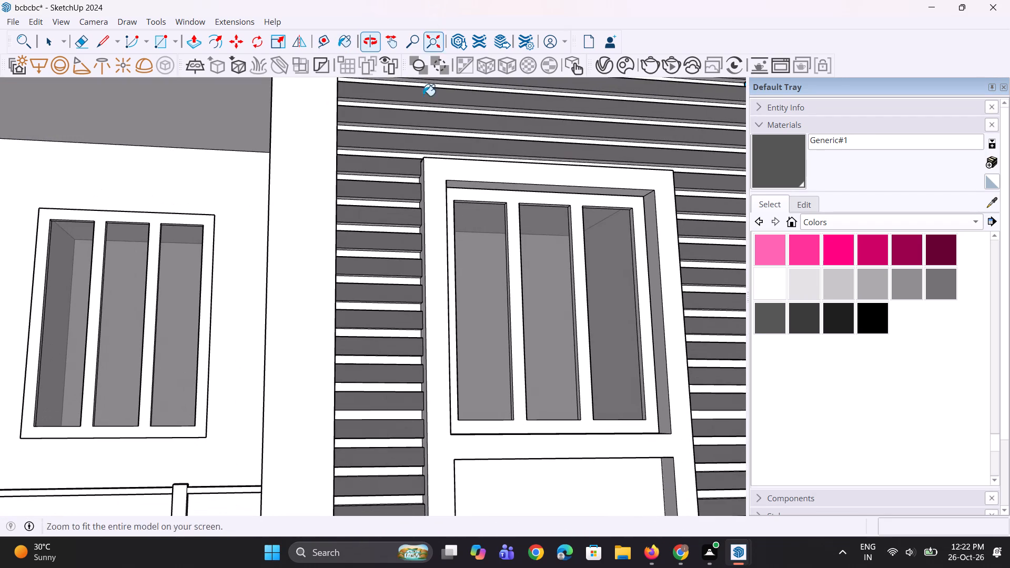
{"action": "scroll", "coordinate": [379, 557], "scroll_direction": "up", "scroll_amount": 3}
{"action": "middle_click_drag", "start_coordinate": [390, 436], "coordinate": [398, 244]}
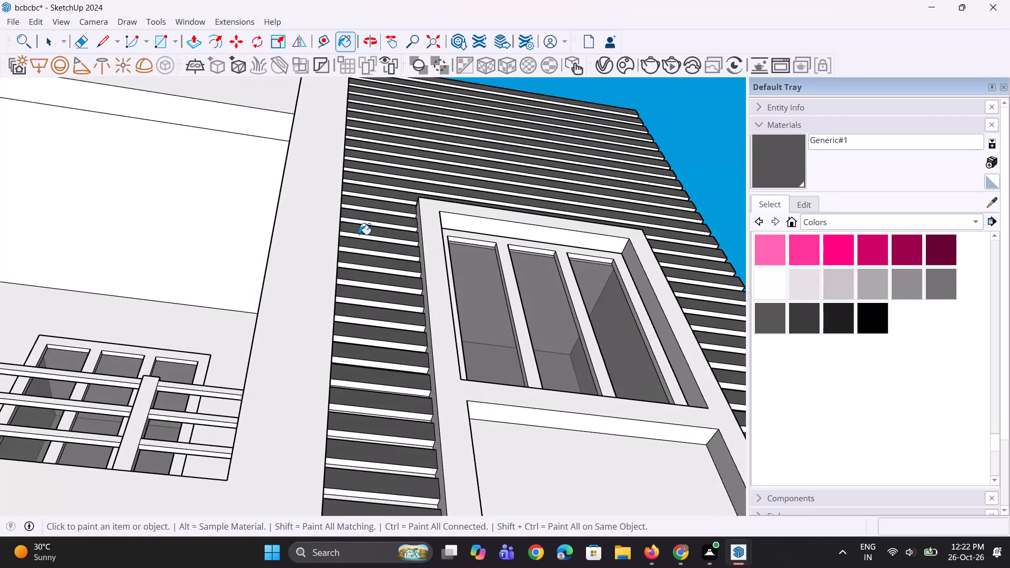
{"action": "scroll", "coordinate": [359, 235], "scroll_direction": "down", "scroll_amount": 6}
{"action": "scroll", "coordinate": [360, 454], "scroll_direction": "up", "scroll_amount": 4}
{"action": "scroll", "coordinate": [355, 274], "scroll_direction": "down", "scroll_amount": 7}
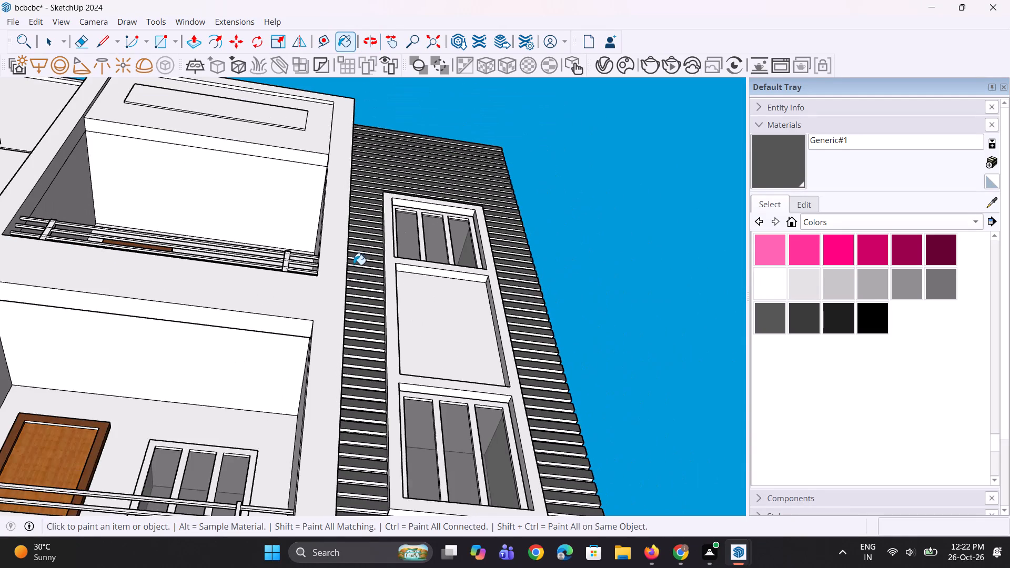
{"action": "scroll", "coordinate": [353, 263], "scroll_direction": "down", "scroll_amount": 4}
{"action": "scroll", "coordinate": [352, 418], "scroll_direction": "up", "scroll_amount": 9}
{"action": "middle_click_drag", "start_coordinate": [375, 464], "coordinate": [377, 427]}
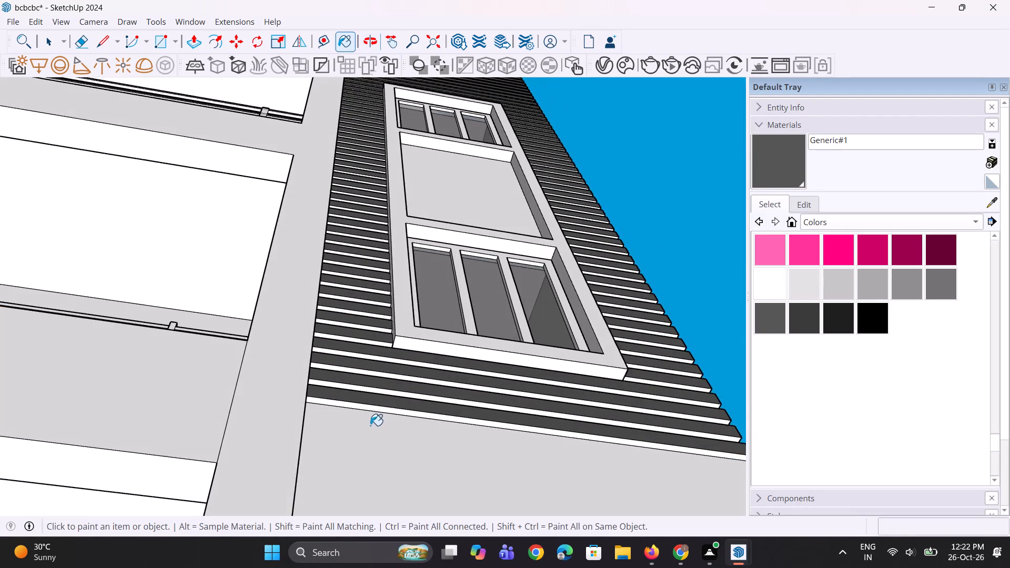
{"action": "scroll", "coordinate": [375, 412], "scroll_direction": "up", "scroll_amount": 3}
{"action": "left_click", "coordinate": [381, 409]}
{"action": "left_click", "coordinate": [383, 386]}
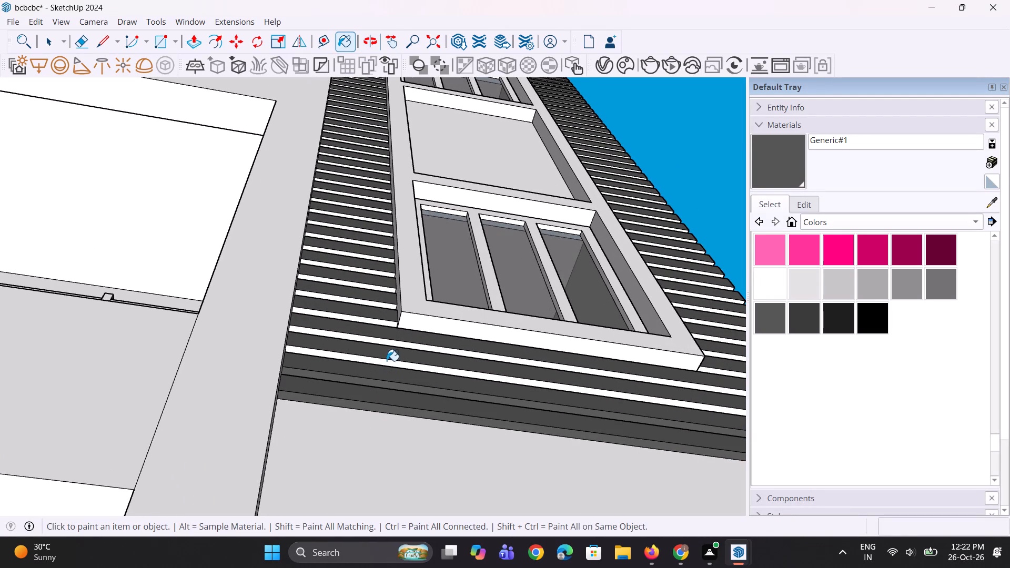
{"action": "left_click", "coordinate": [387, 361]}
{"action": "left_click", "coordinate": [385, 342]}
{"action": "left_click", "coordinate": [384, 323]}
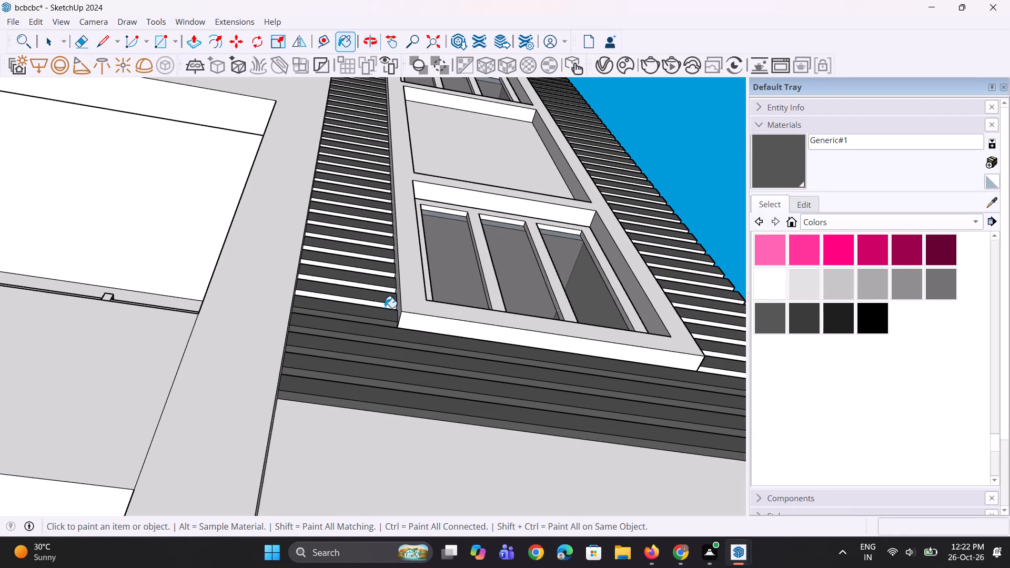
{"action": "left_click", "coordinate": [385, 307]}
Paint the undersides of the next five slats to the left of the lower window with Generic#1, working upward.
{"action": "middle_click_drag", "start_coordinate": [379, 333], "coordinate": [379, 402]}
{"action": "scroll", "coordinate": [380, 345], "scroll_direction": "up", "scroll_amount": 6}
{"action": "left_click", "coordinate": [389, 344]}
{"action": "left_click", "coordinate": [395, 307]}
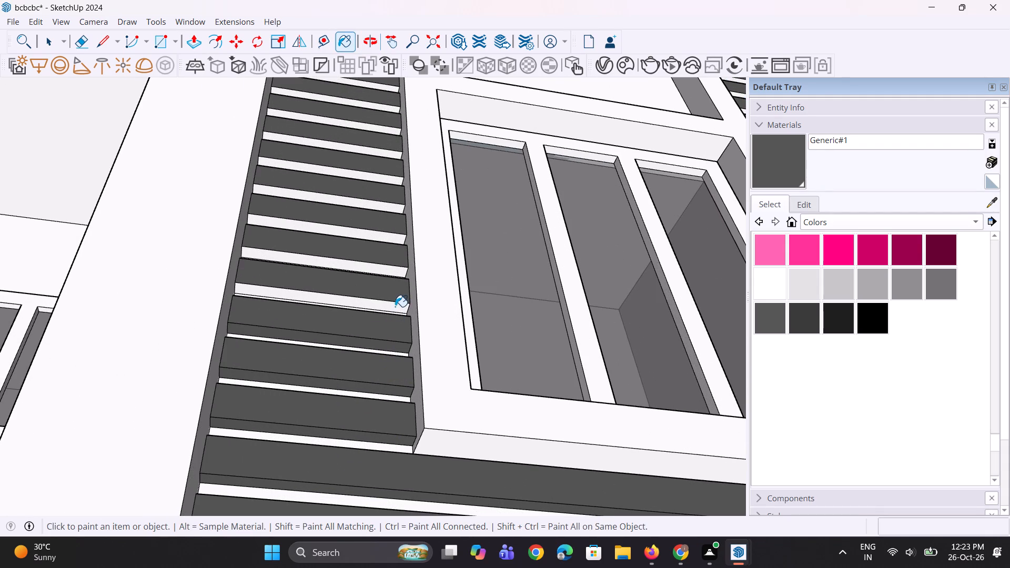
{"action": "left_click", "coordinate": [396, 272]}
{"action": "left_click", "coordinate": [396, 238]}
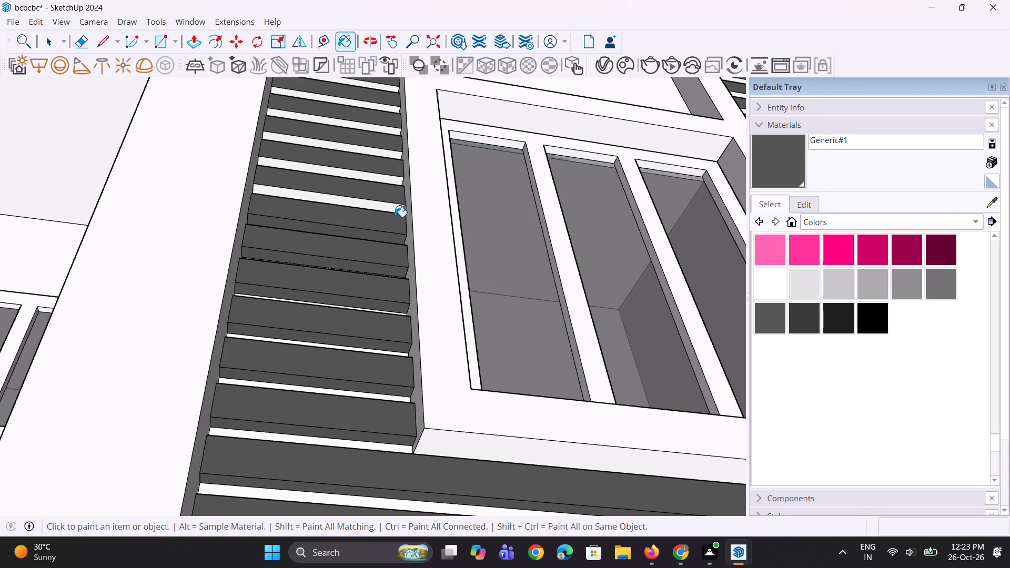
{"action": "left_click", "coordinate": [397, 209]}
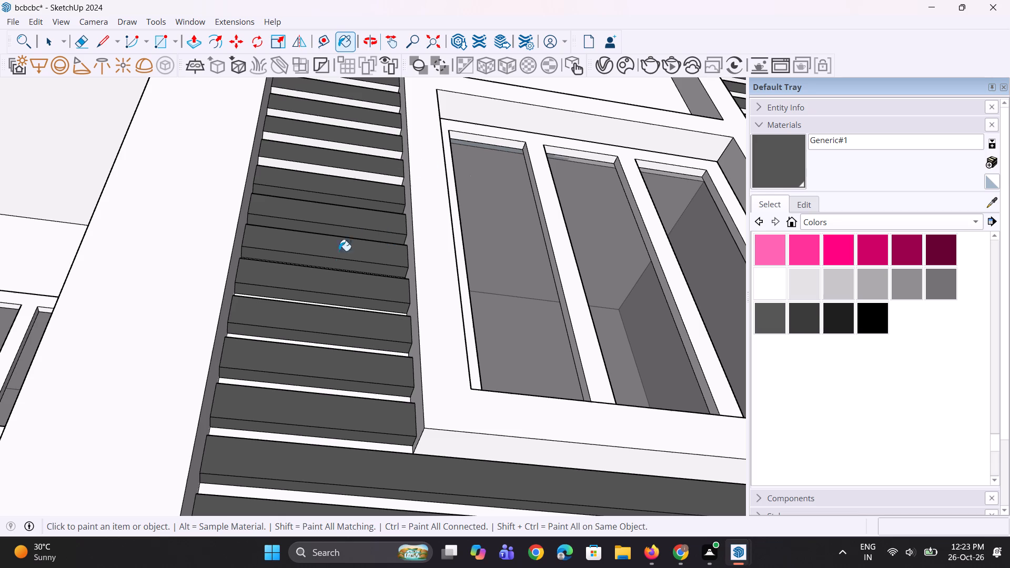
Continue painting the left-hand slats' undersides with Generic#1 up to the top of the lower window.
{"action": "scroll", "coordinate": [331, 289], "scroll_direction": "down", "scroll_amount": 3}
{"action": "scroll", "coordinate": [353, 142], "scroll_direction": "up", "scroll_amount": 9}
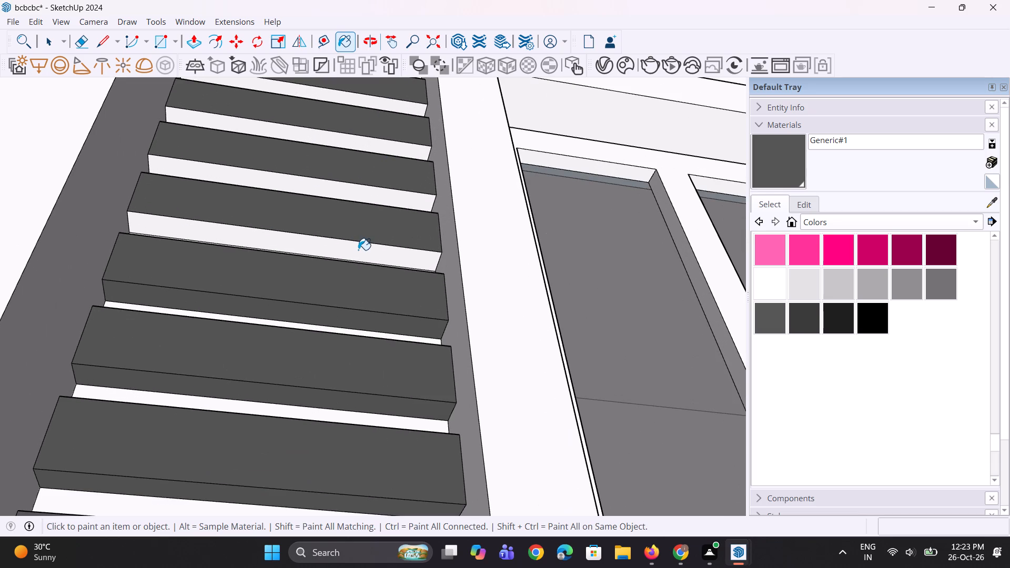
{"action": "left_click", "coordinate": [361, 250]}
{"action": "left_click", "coordinate": [398, 202]}
{"action": "left_click", "coordinate": [400, 147]}
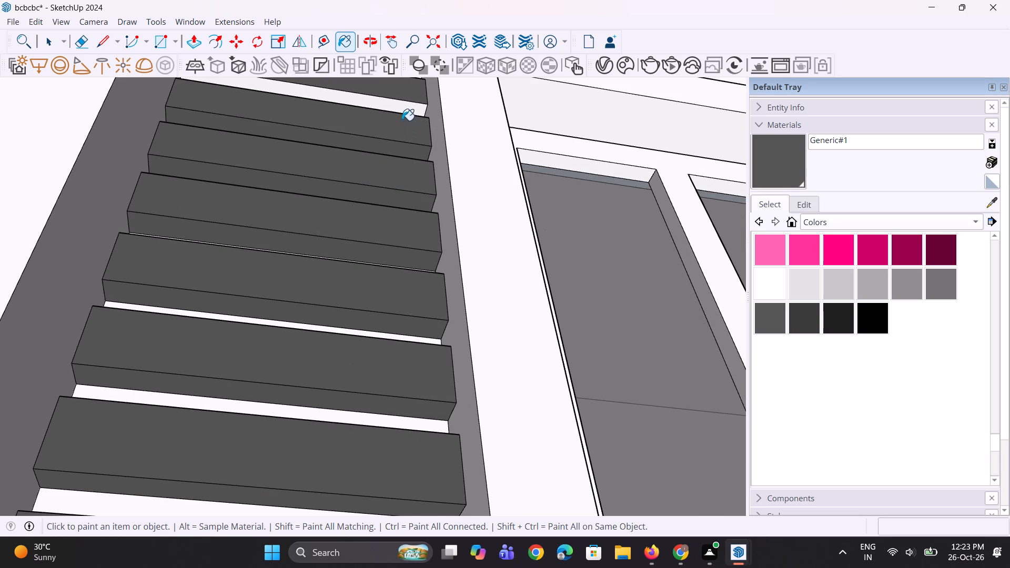
{"action": "left_click", "coordinate": [402, 110]}
Paint the undersides of the next six left-hand slats beside the lower part of the blank panel with Generic#1.
{"action": "scroll", "coordinate": [313, 282], "scroll_direction": "down", "scroll_amount": 19}
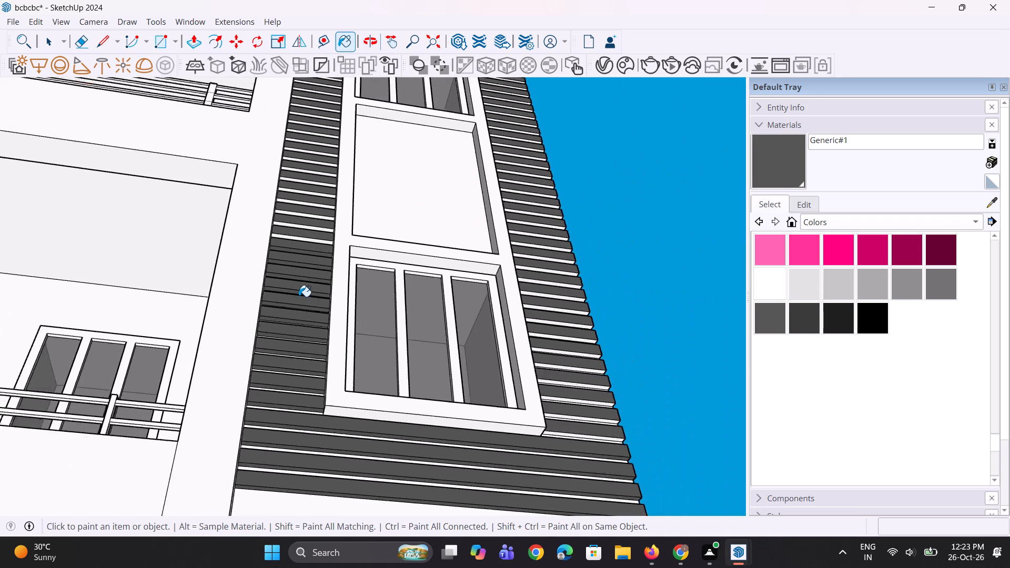
{"action": "scroll", "coordinate": [299, 297], "scroll_direction": "down", "scroll_amount": 1}
{"action": "scroll", "coordinate": [300, 170], "scroll_direction": "up", "scroll_amount": 12}
{"action": "middle_click_drag", "start_coordinate": [324, 352], "coordinate": [340, 328]}
{"action": "scroll", "coordinate": [338, 343], "scroll_direction": "up", "scroll_amount": 3}
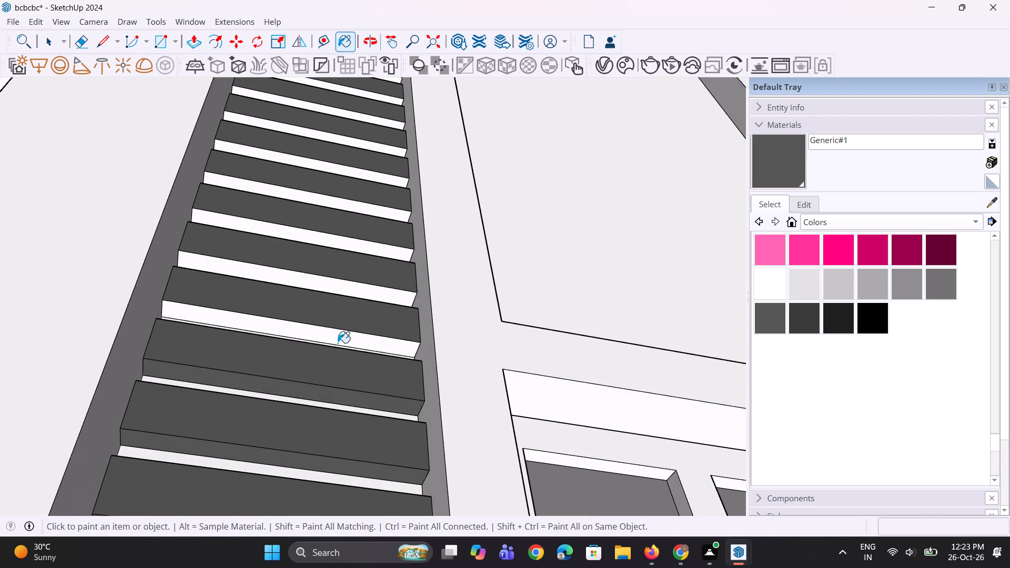
{"action": "left_click", "coordinate": [340, 341]}
{"action": "left_click", "coordinate": [371, 297]}
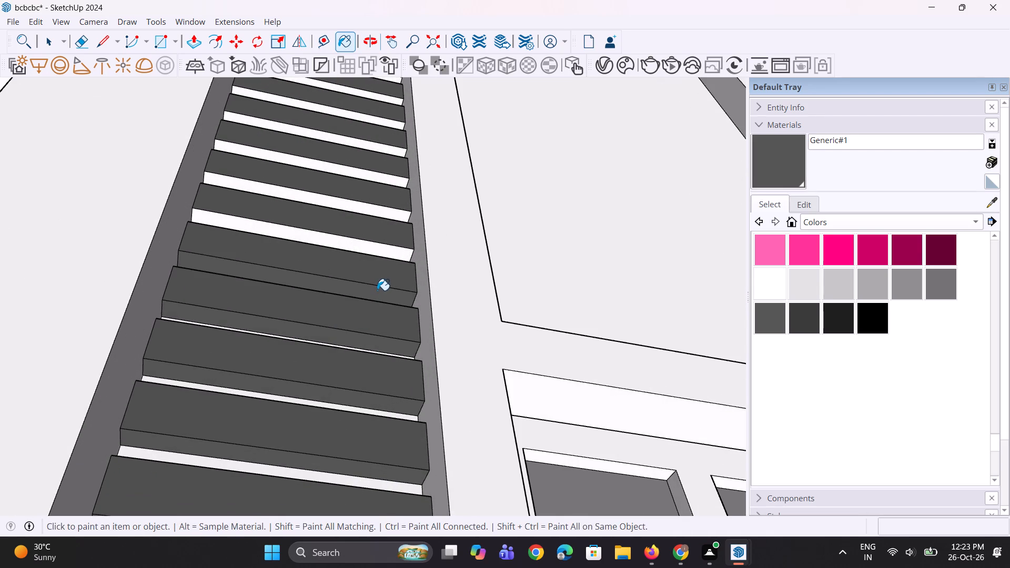
{"action": "scroll", "coordinate": [379, 259], "scroll_direction": "up", "scroll_amount": 2}
{"action": "left_click", "coordinate": [378, 246]}
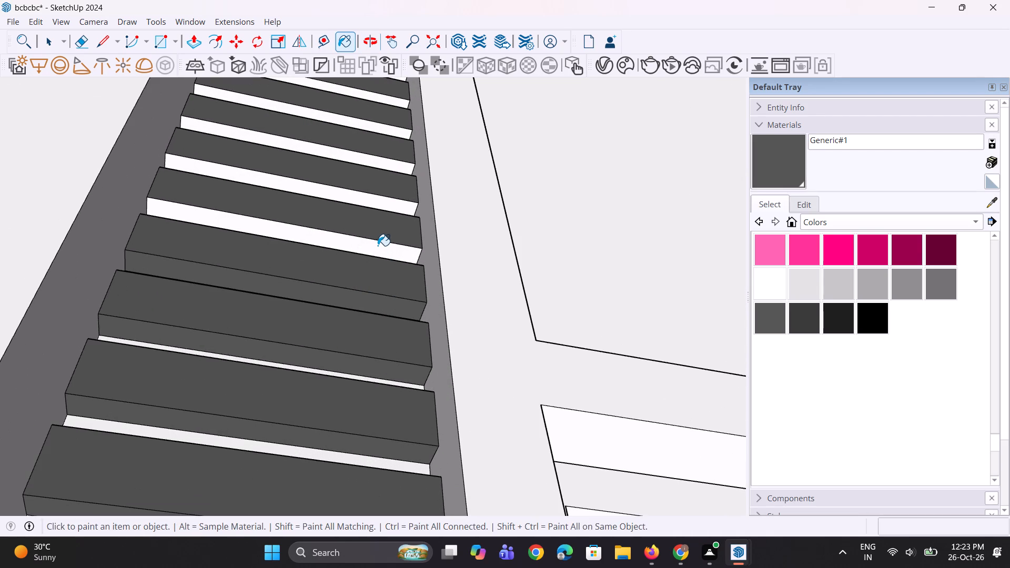
{"action": "left_click", "coordinate": [388, 207]}
{"action": "left_click", "coordinate": [387, 167]}
{"action": "left_click", "coordinate": [388, 133]}
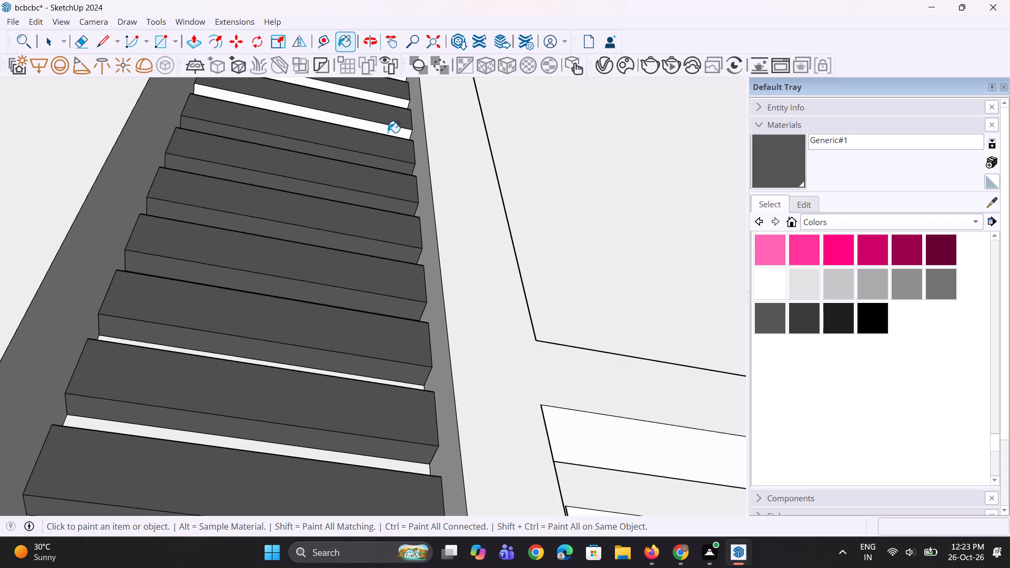
Paint the undersides of the next three left-hand slats alongside the blank panel with Generic#1.
{"action": "scroll", "coordinate": [332, 352], "scroll_direction": "down", "scroll_amount": 10}
{"action": "scroll", "coordinate": [393, 190], "scroll_direction": "up", "scroll_amount": 7}
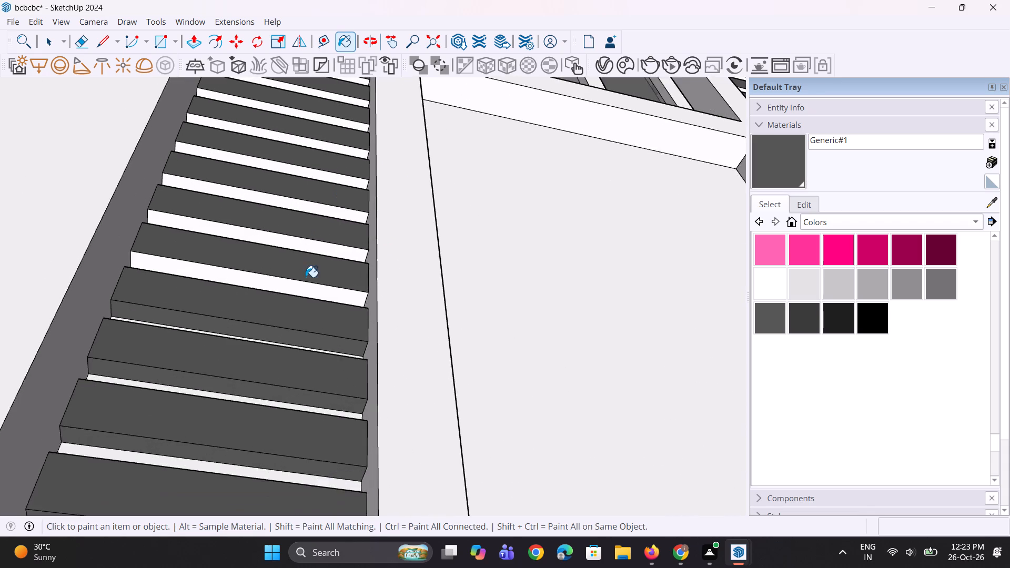
{"action": "scroll", "coordinate": [306, 279], "scroll_direction": "up", "scroll_amount": 2}
{"action": "left_click", "coordinate": [306, 288]}
{"action": "left_click", "coordinate": [339, 265]}
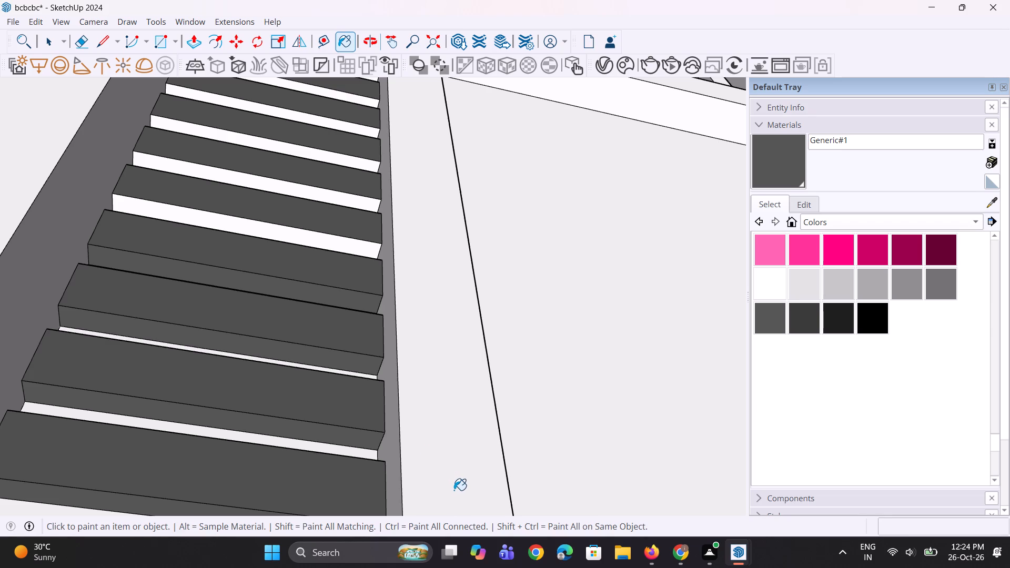
{"action": "left_click", "coordinate": [353, 250]}
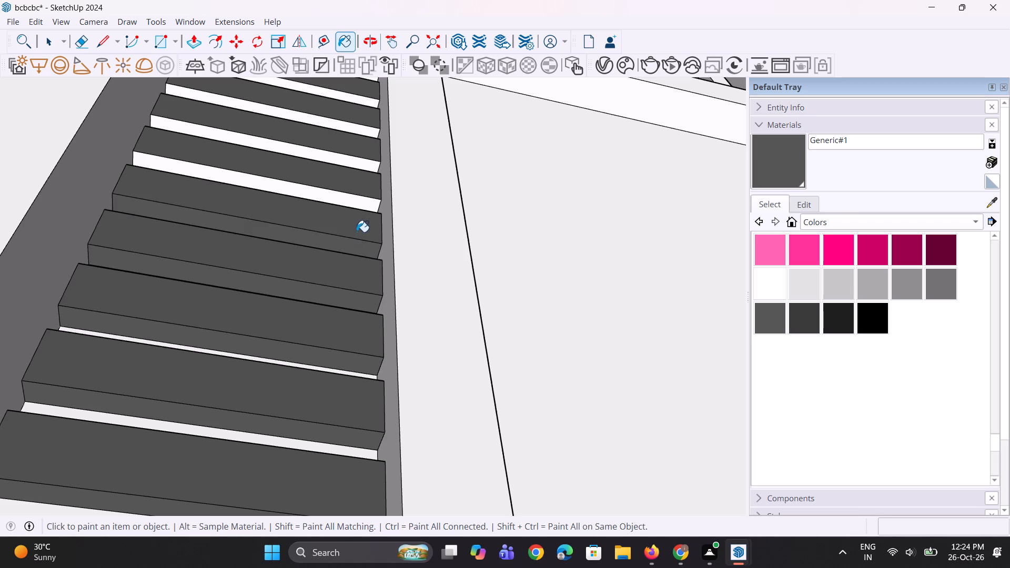
{"action": "left_click", "coordinate": [360, 202]}
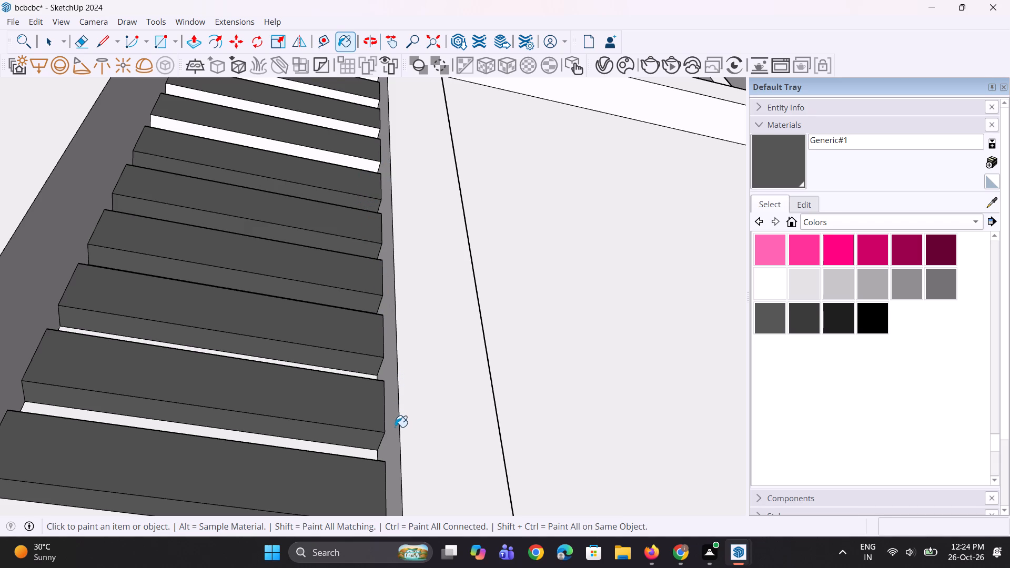
Paint the undersides of the next seven left-hand slats with Generic#1, from the blank panel's upper part to beside the upper window's bottom.
{"action": "scroll", "coordinate": [395, 427], "scroll_direction": "down", "scroll_amount": 16}
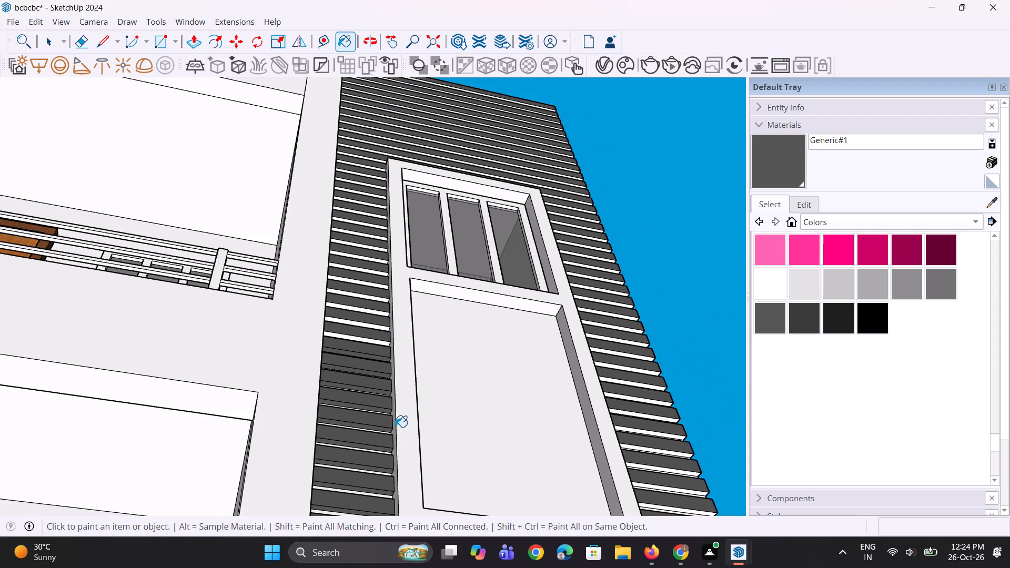
{"action": "middle_click_drag", "start_coordinate": [410, 356], "coordinate": [414, 307]}
{"action": "scroll", "coordinate": [388, 277], "scroll_direction": "up", "scroll_amount": 6}
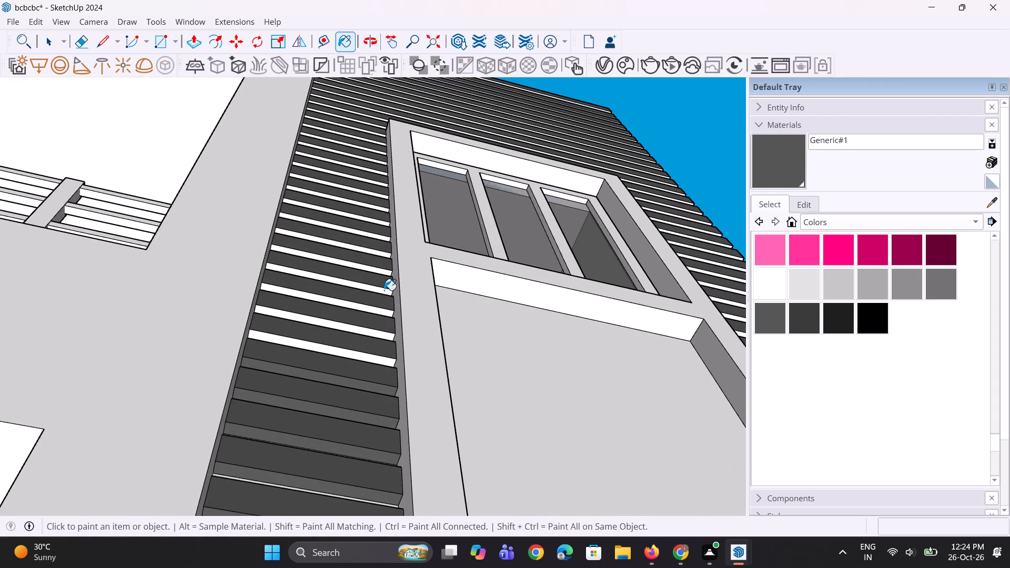
{"action": "scroll", "coordinate": [378, 308], "scroll_direction": "up", "scroll_amount": 3}
{"action": "scroll", "coordinate": [368, 358], "scroll_direction": "up", "scroll_amount": 2}
{"action": "left_click", "coordinate": [368, 373]}
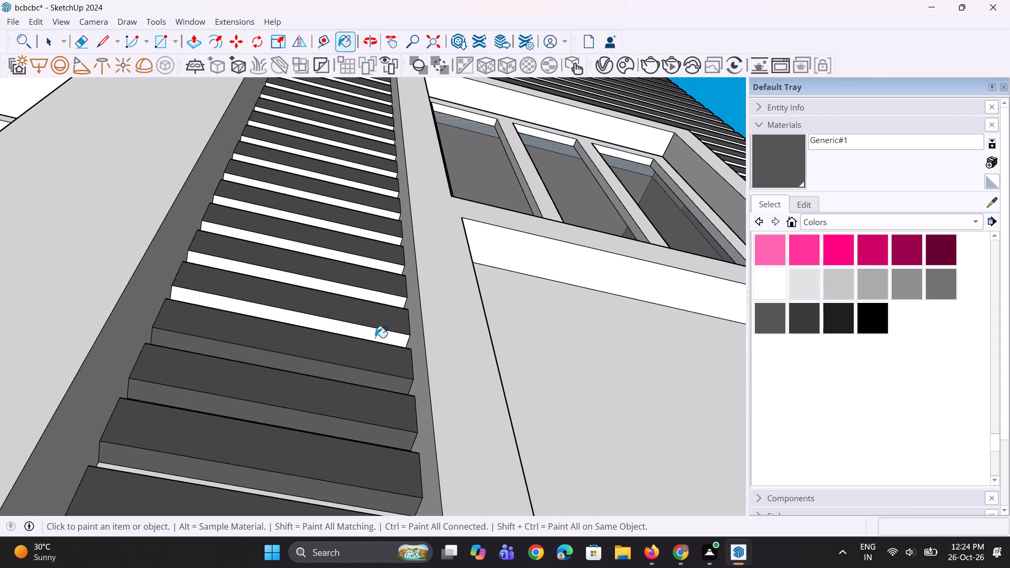
{"action": "left_click", "coordinate": [375, 332]}
{"action": "left_click", "coordinate": [381, 297]}
{"action": "left_click", "coordinate": [382, 266]}
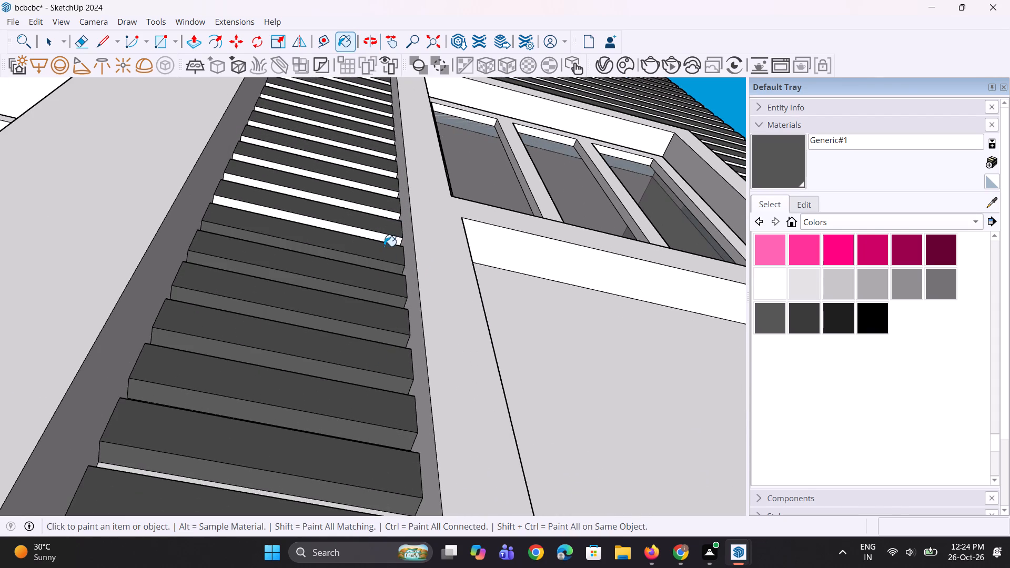
{"action": "left_click", "coordinate": [384, 237]}
{"action": "left_click", "coordinate": [384, 216]}
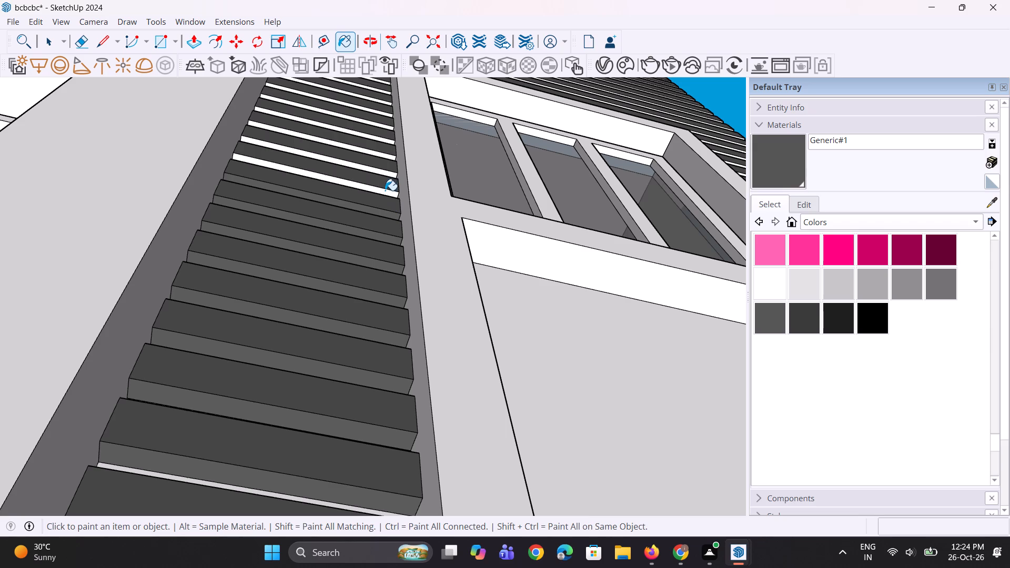
{"action": "left_click", "coordinate": [385, 190]}
Continue painting the left-hand slats' undersides beside the upper window with Generic#1, nearly up to the window frame's top.
{"action": "scroll", "coordinate": [351, 305], "scroll_direction": "down", "scroll_amount": 4}
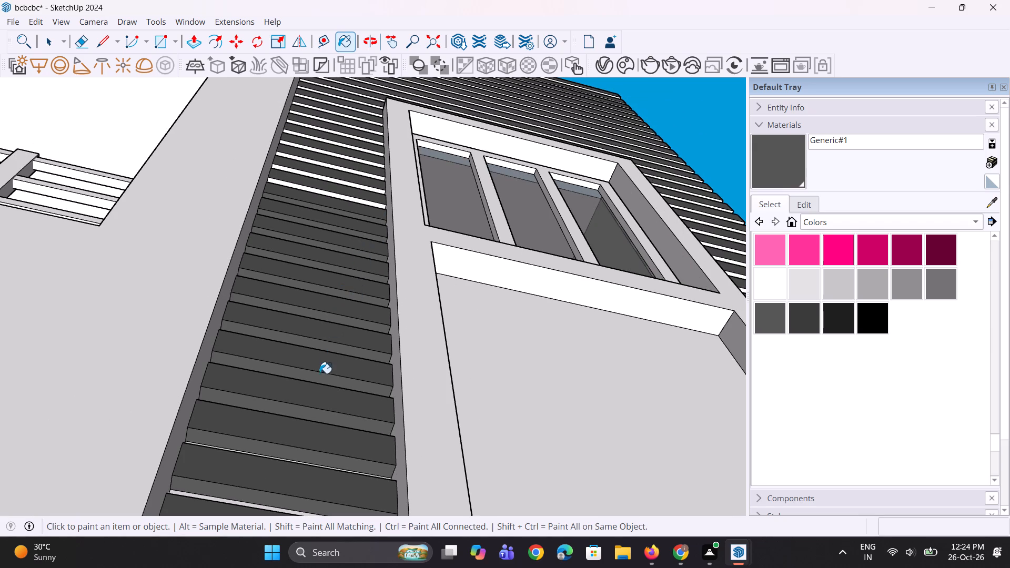
{"action": "scroll", "coordinate": [310, 408], "scroll_direction": "down", "scroll_amount": 5}
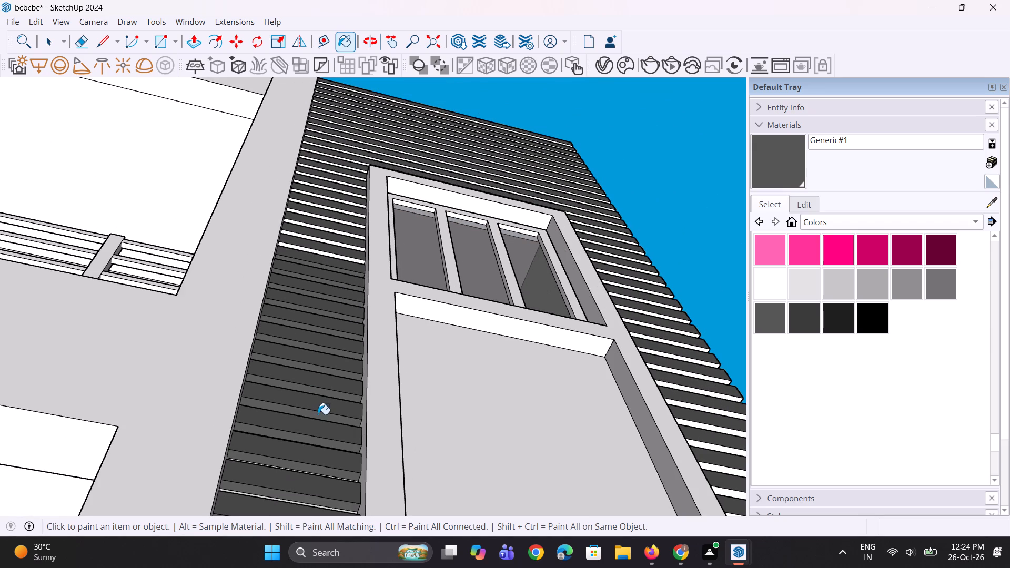
{"action": "scroll", "coordinate": [397, 202], "scroll_direction": "up", "scroll_amount": 2}
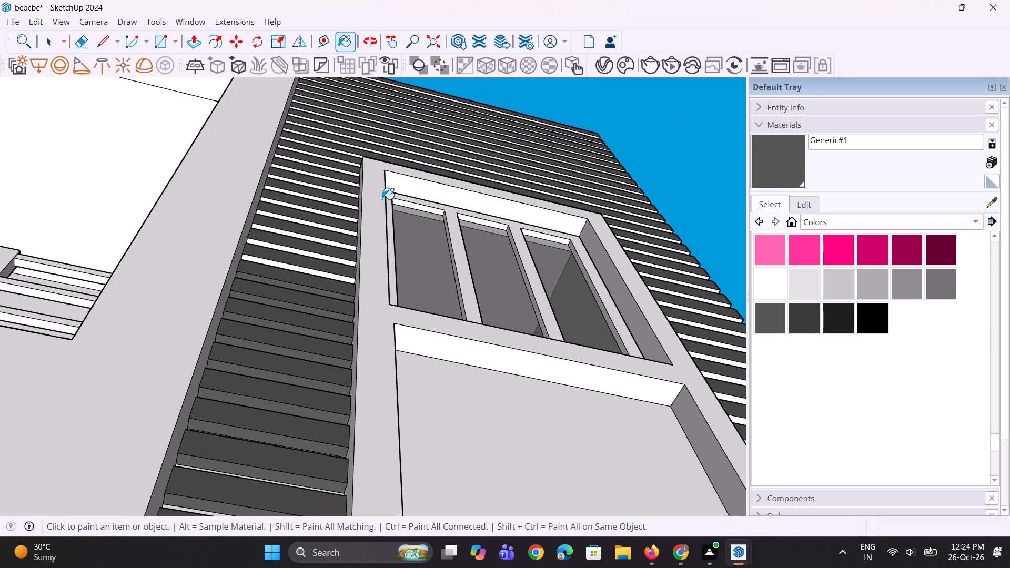
{"action": "scroll", "coordinate": [380, 199], "scroll_direction": "up", "scroll_amount": 3}
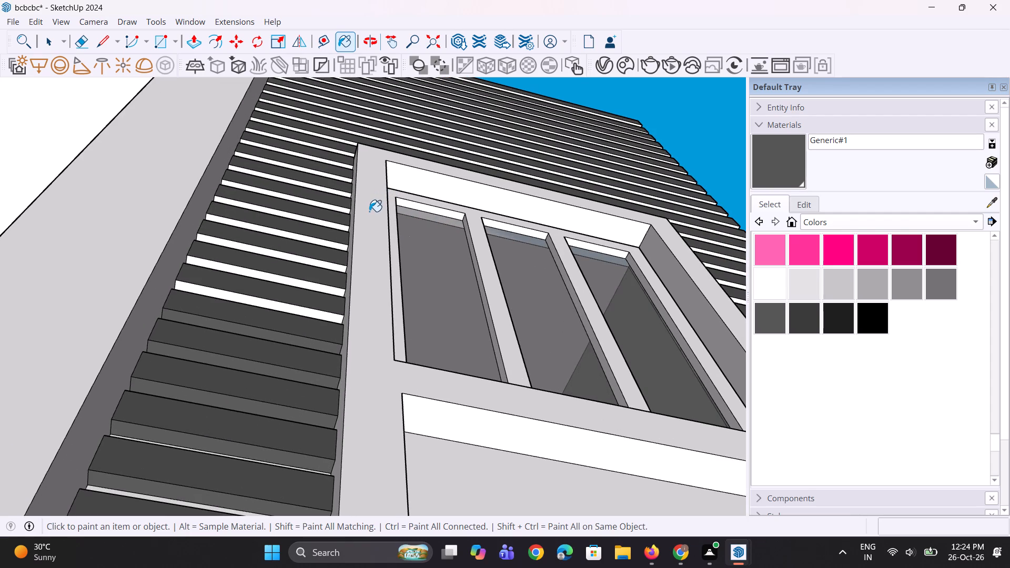
{"action": "scroll", "coordinate": [255, 275], "scroll_direction": "up", "scroll_amount": 2}
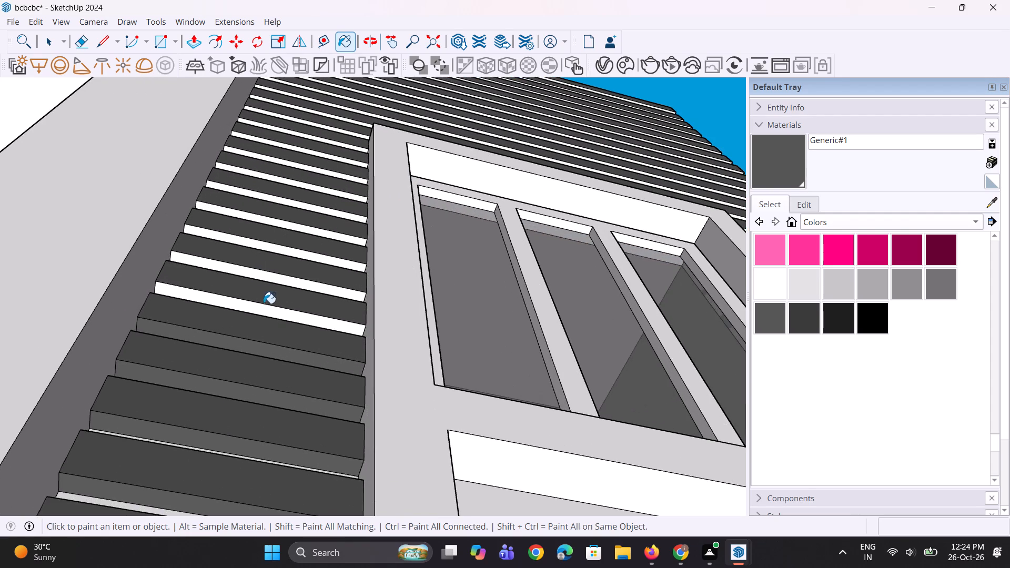
{"action": "scroll", "coordinate": [270, 310], "scroll_direction": "up", "scroll_amount": 1}
{"action": "left_click", "coordinate": [271, 311]}
{"action": "left_click", "coordinate": [292, 278]}
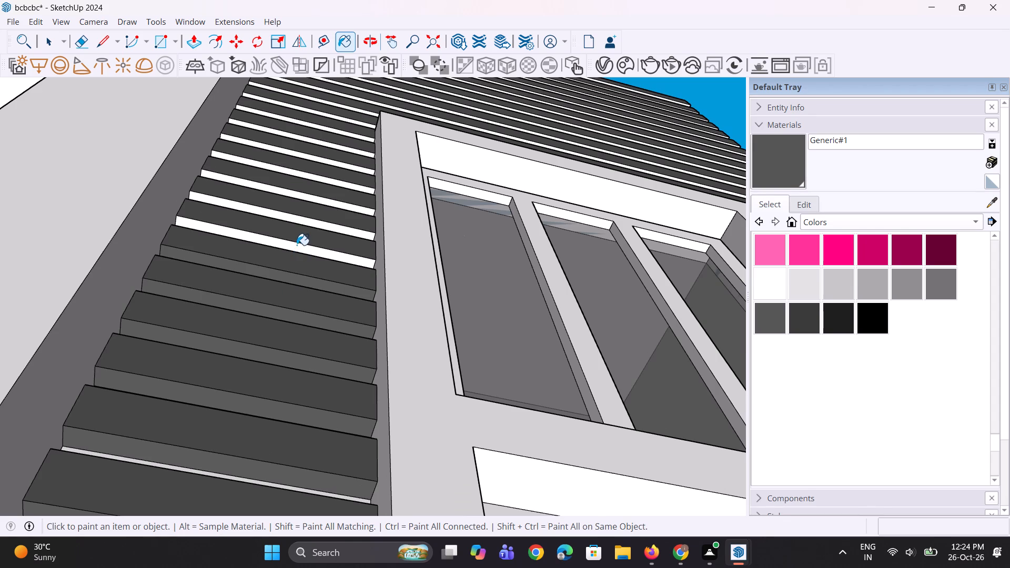
{"action": "left_click", "coordinate": [297, 245]}
{"action": "left_click", "coordinate": [300, 219]}
{"action": "left_click", "coordinate": [304, 199]}
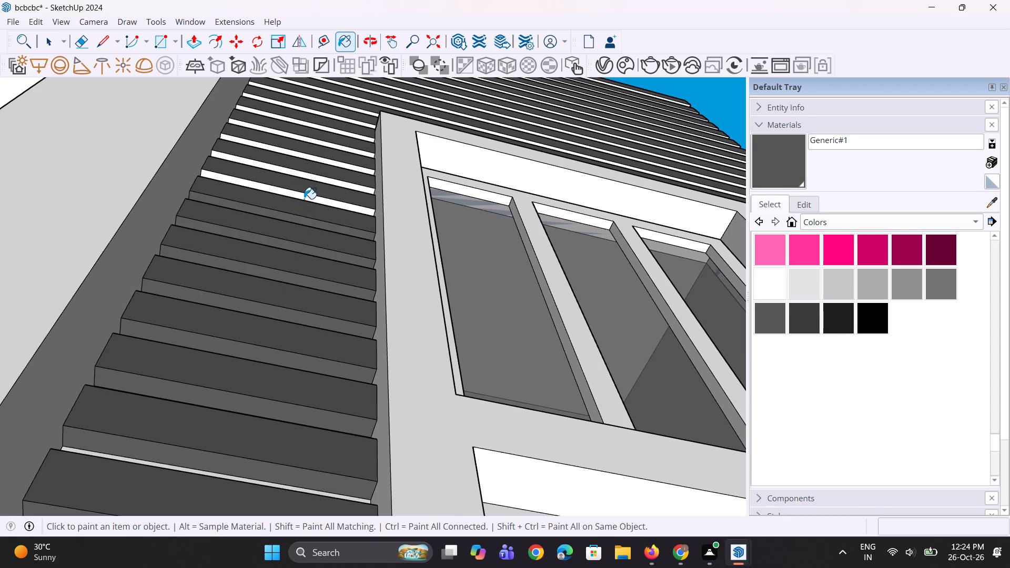
{"action": "scroll", "coordinate": [312, 179], "scroll_direction": "up", "scroll_amount": 3}
{"action": "left_click", "coordinate": [316, 175]}
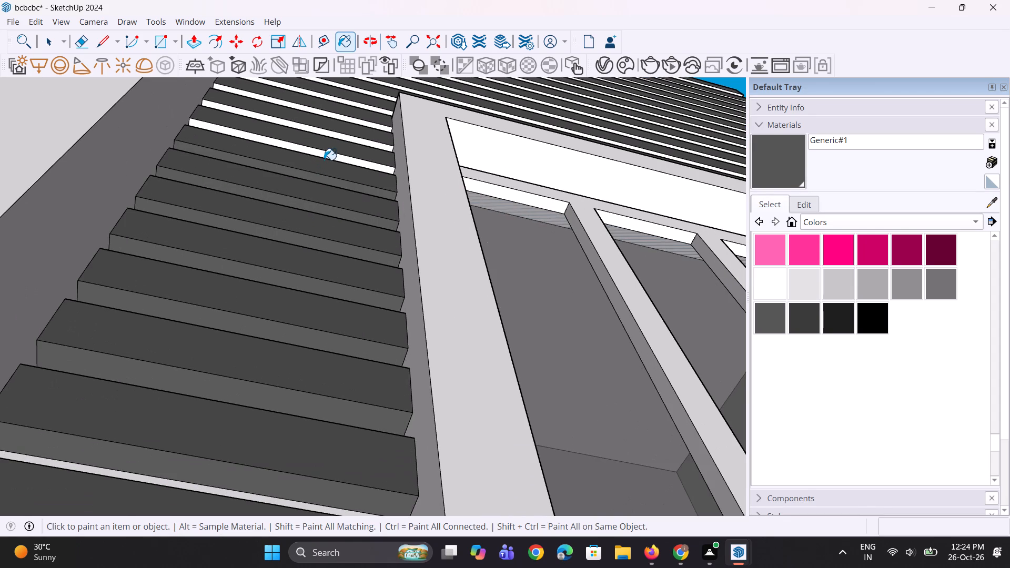
{"action": "left_click", "coordinate": [326, 157]}
{"action": "left_click", "coordinate": [336, 137]}
Paint the undersides of the last two left-hand slats beside the upper window and the first three slats above it with Generic#1.
{"action": "scroll", "coordinate": [169, 448], "scroll_direction": "down", "scroll_amount": 7}
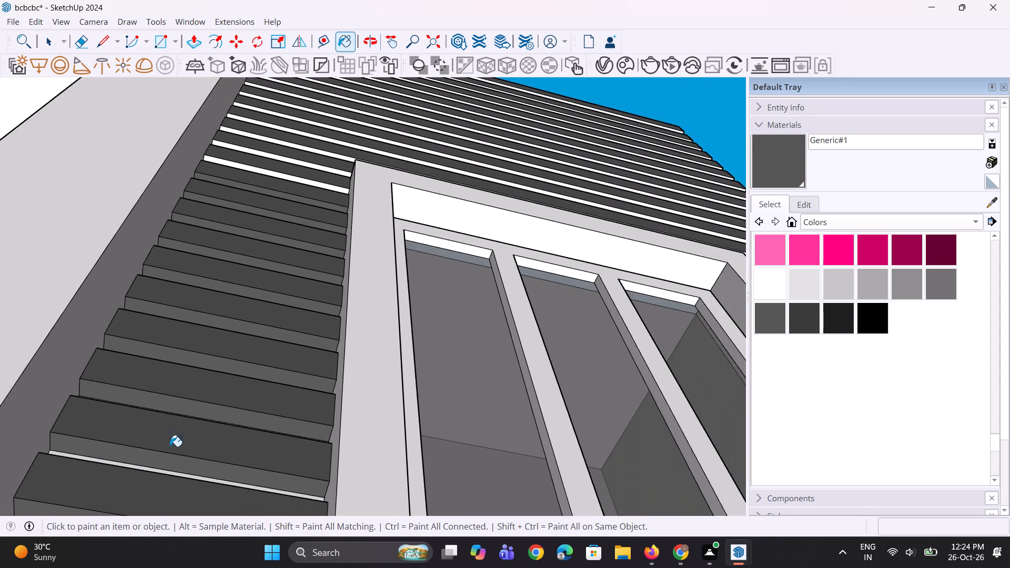
{"action": "scroll", "coordinate": [170, 447], "scroll_direction": "down", "scroll_amount": 6}
{"action": "scroll", "coordinate": [262, 276], "scroll_direction": "up", "scroll_amount": 11}
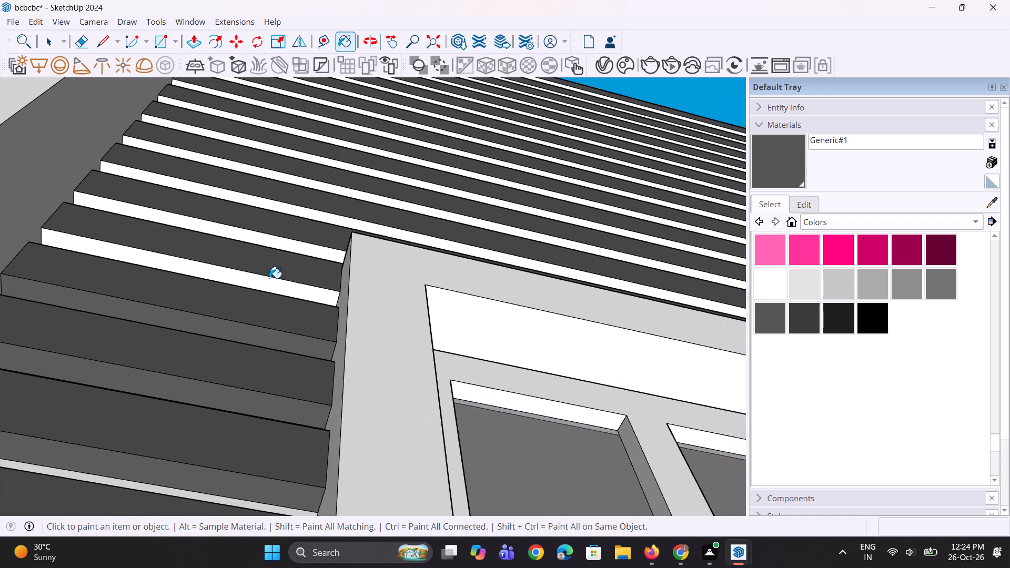
{"action": "left_click", "coordinate": [268, 280]}
{"action": "left_click", "coordinate": [280, 248]}
{"action": "left_click", "coordinate": [291, 212]}
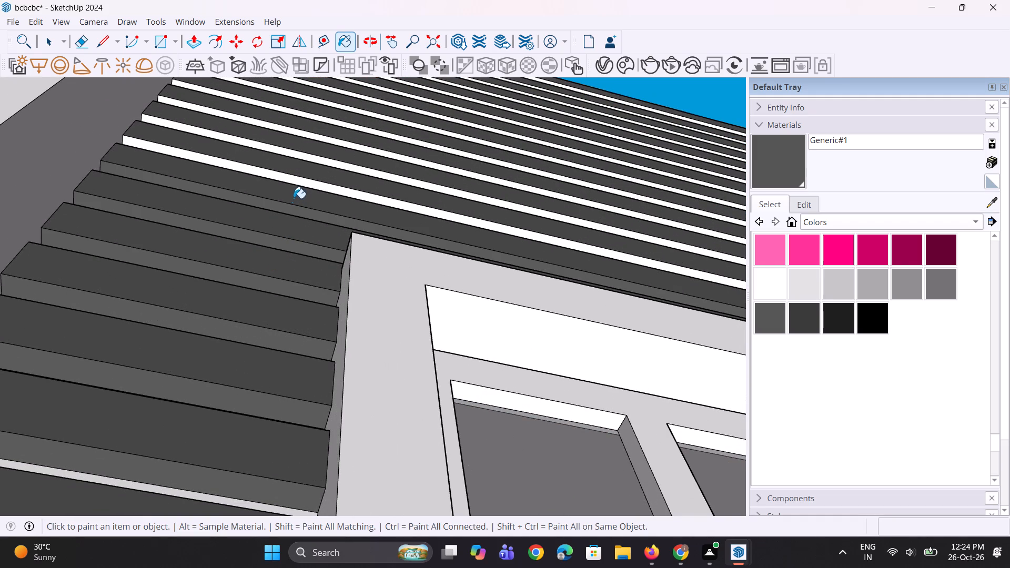
{"action": "left_click", "coordinate": [300, 182]}
{"action": "left_click", "coordinate": [312, 156]}
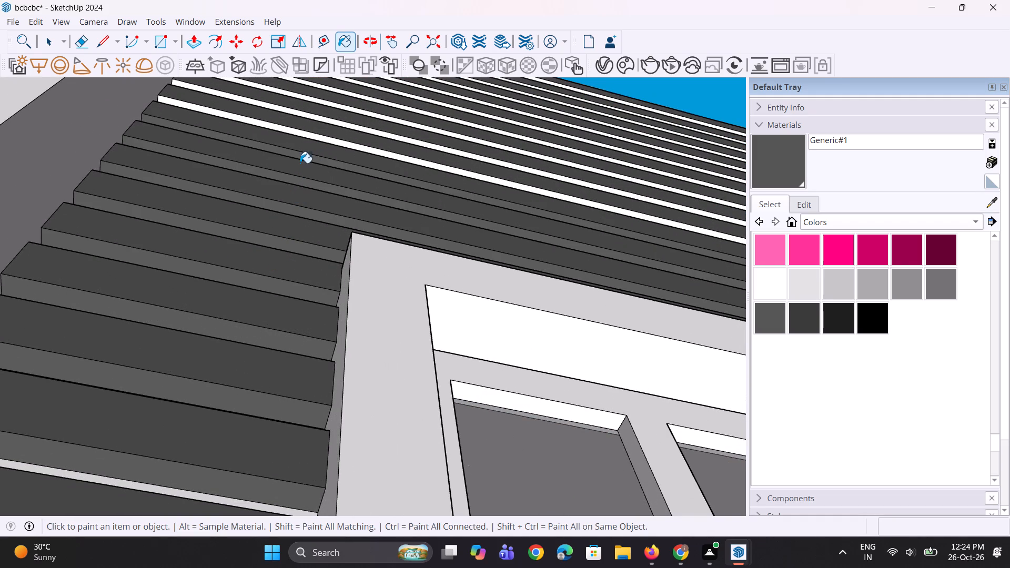
Paint the undersides of the next six full-width slats above the upper window with Generic#1.
{"action": "scroll", "coordinate": [224, 284], "scroll_direction": "down", "scroll_amount": 5}
{"action": "middle_click_drag", "start_coordinate": [256, 239], "coordinate": [244, 306]}
{"action": "scroll", "coordinate": [306, 199], "scroll_direction": "up", "scroll_amount": 1}
{"action": "scroll", "coordinate": [214, 331], "scroll_direction": "down", "scroll_amount": 6}
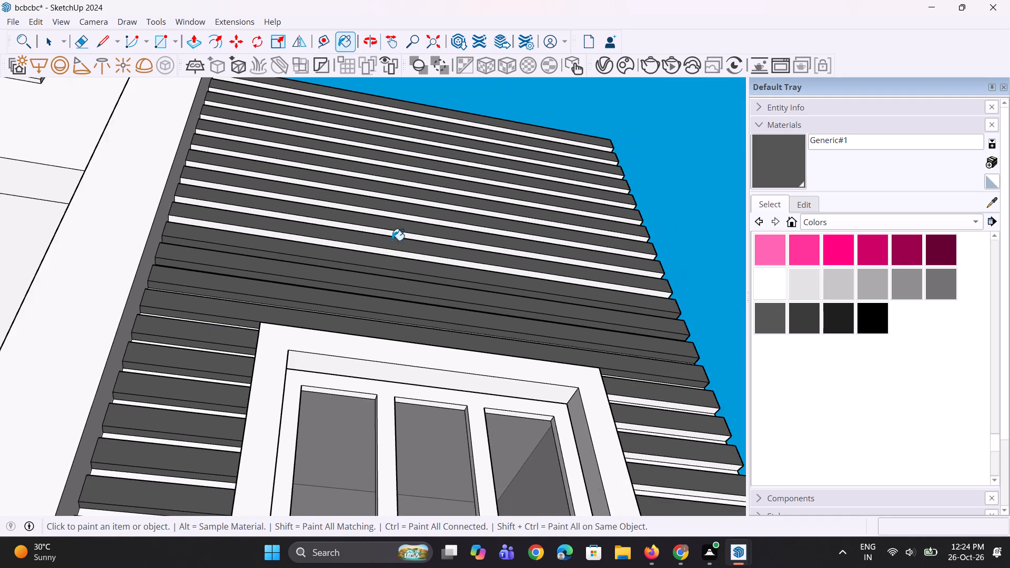
{"action": "middle_click_drag", "start_coordinate": [392, 240], "coordinate": [396, 218]}
{"action": "scroll", "coordinate": [390, 166], "scroll_direction": "up", "scroll_amount": 8}
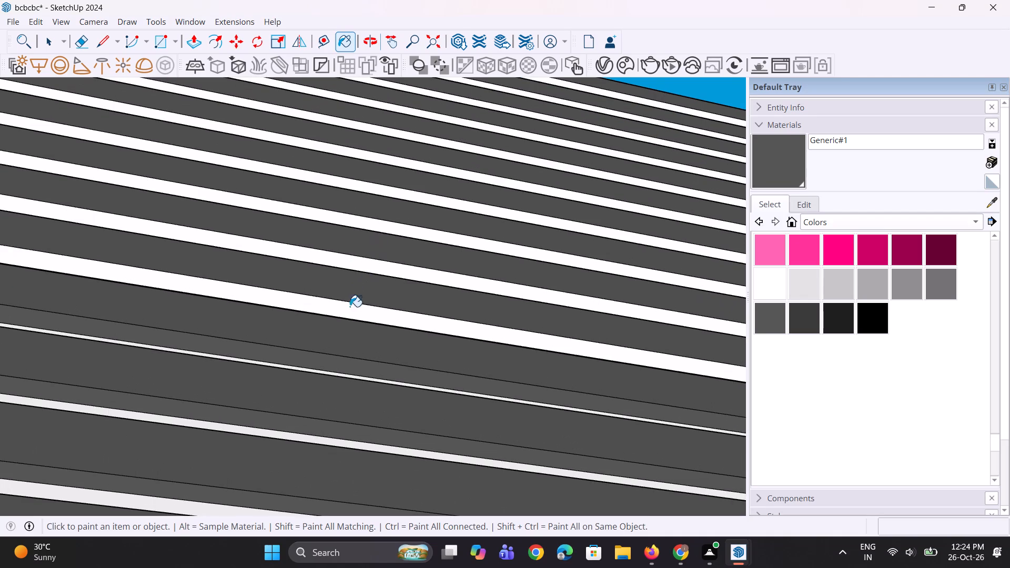
{"action": "left_click", "coordinate": [357, 315]}
{"action": "left_click", "coordinate": [383, 270]}
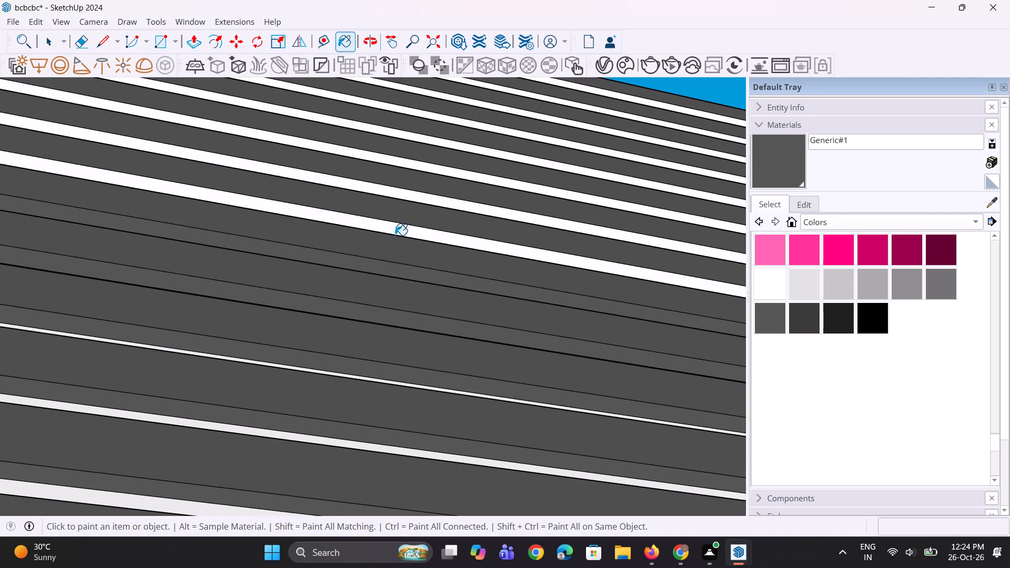
{"action": "left_click", "coordinate": [395, 235]}
{"action": "left_click", "coordinate": [402, 230]}
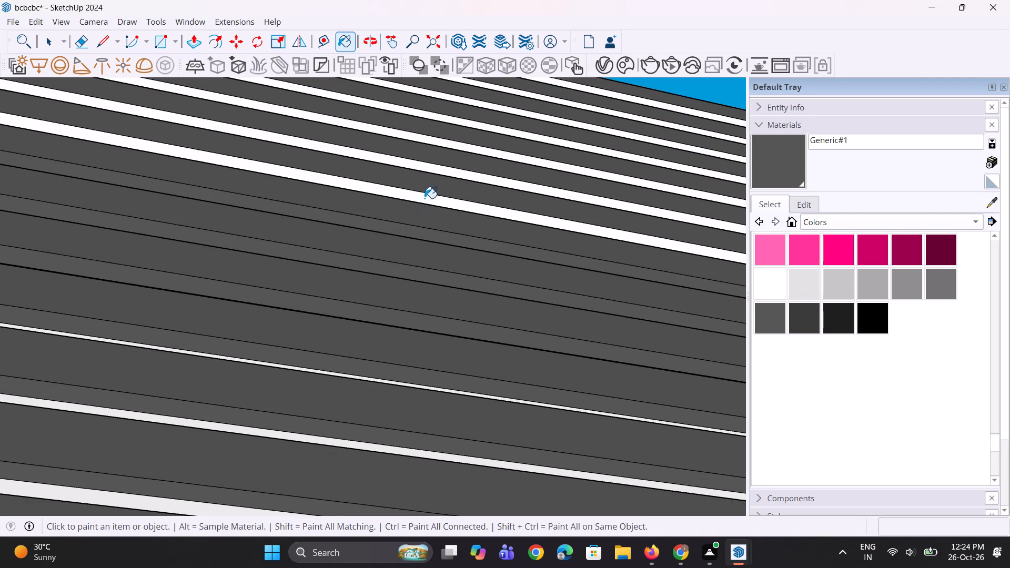
{"action": "left_click", "coordinate": [425, 198]}
{"action": "left_click", "coordinate": [434, 171]}
{"action": "left_click", "coordinate": [451, 147]}
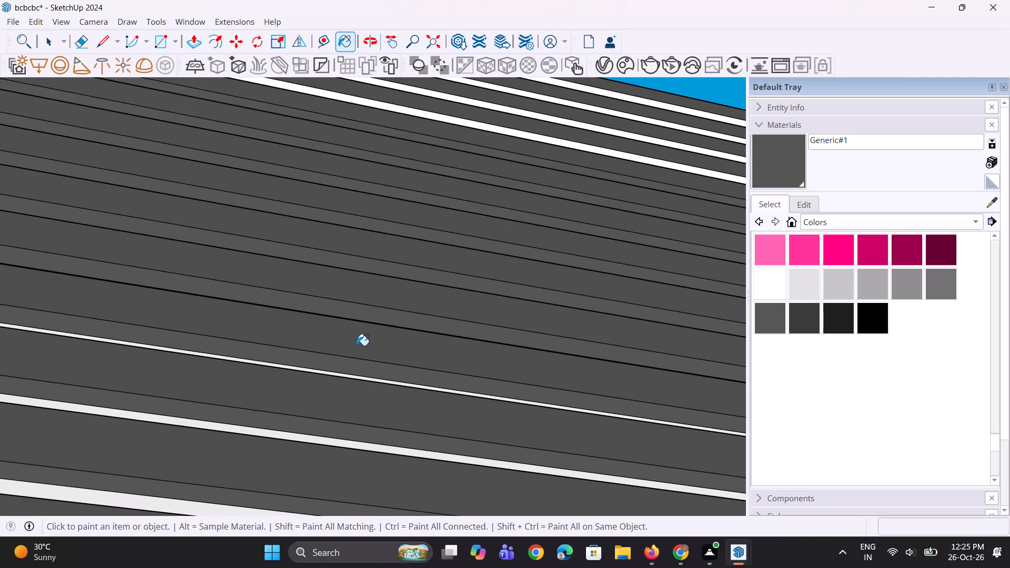
Paint the undersides of the four topmost full-width slats at the roof edge with Generic#1.
{"action": "scroll", "coordinate": [347, 352], "scroll_direction": "down", "scroll_amount": 9}
{"action": "middle_click_drag", "start_coordinate": [427, 209], "coordinate": [427, 170]}
{"action": "scroll", "coordinate": [427, 170], "scroll_direction": "up", "scroll_amount": 7}
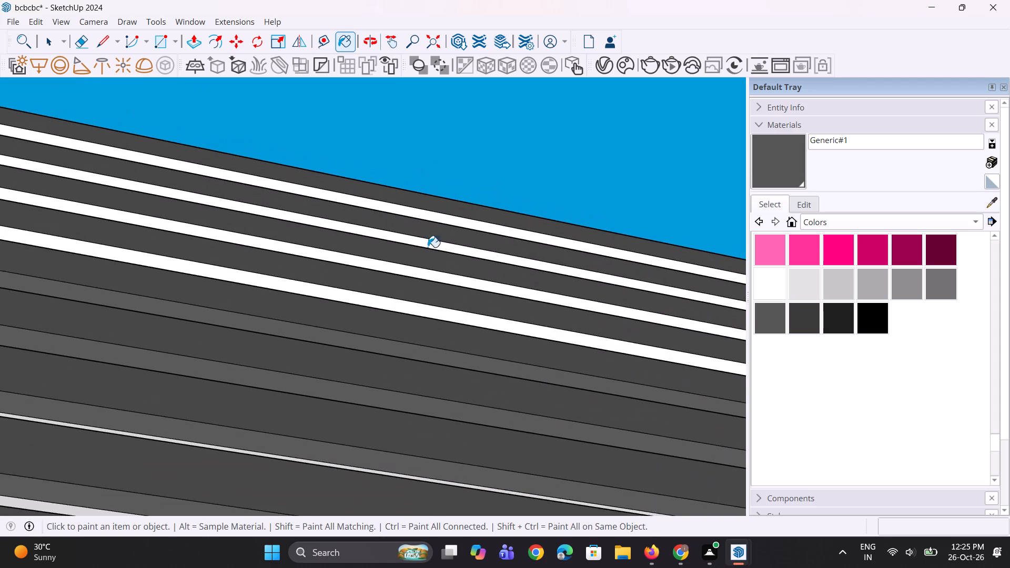
{"action": "scroll", "coordinate": [427, 303], "scroll_direction": "up", "scroll_amount": 1}
{"action": "left_click", "coordinate": [427, 311]}
{"action": "left_click", "coordinate": [441, 272]}
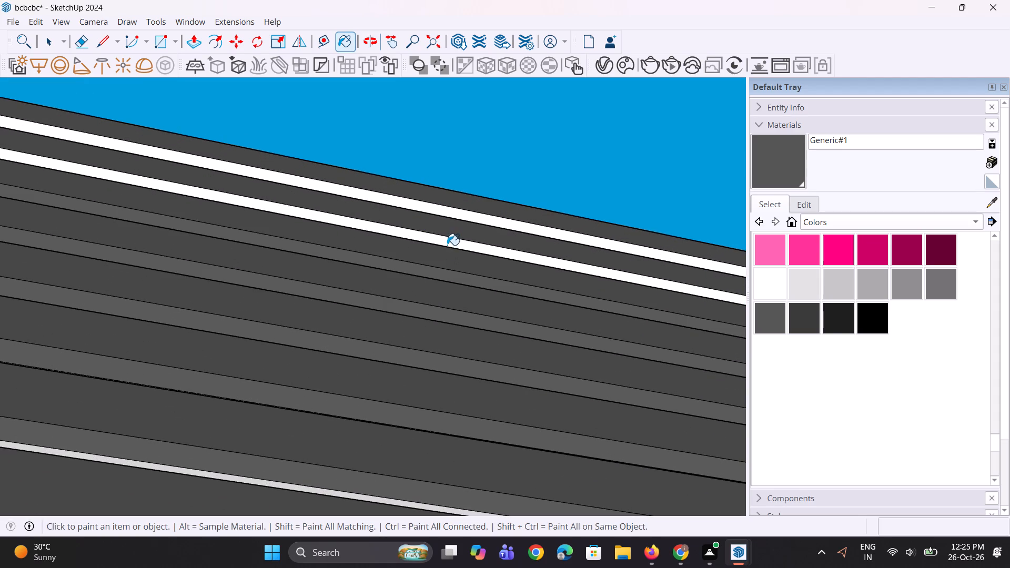
{"action": "left_click", "coordinate": [447, 245]}
{"action": "left_click", "coordinate": [459, 215]}
Paint the undersides of the first five right-hand slats with Generic#1, working downward from the upper window frame's top corner.
{"action": "scroll", "coordinate": [365, 263], "scroll_direction": "down", "scroll_amount": 5}
{"action": "middle_click_drag", "start_coordinate": [379, 260], "coordinate": [333, 282]}
{"action": "scroll", "coordinate": [338, 279], "scroll_direction": "down", "scroll_amount": 6}
{"action": "middle_click_drag", "start_coordinate": [346, 448], "coordinate": [284, 462]}
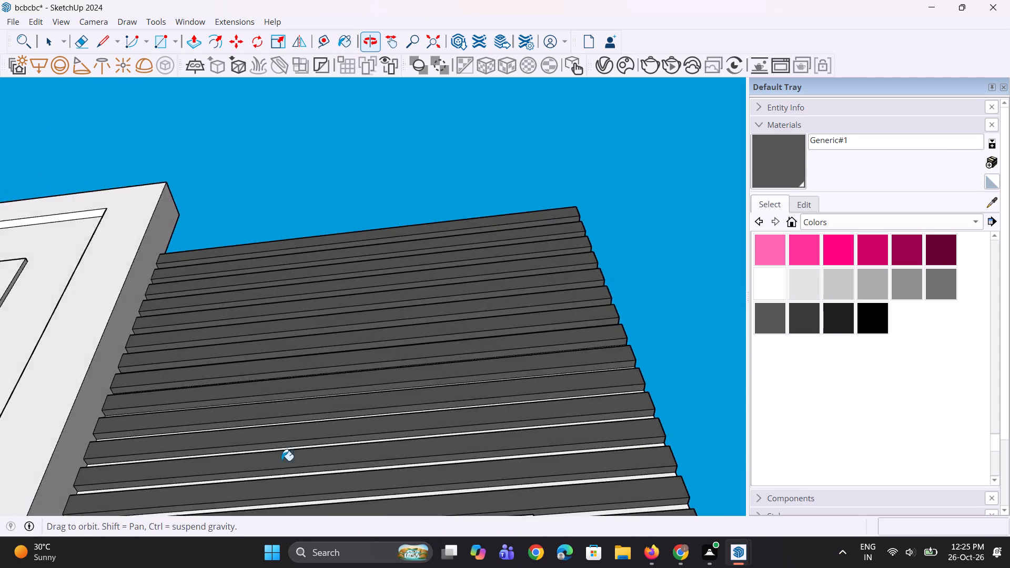
{"action": "scroll", "coordinate": [359, 287], "scroll_direction": "down", "scroll_amount": 9}
{"action": "scroll", "coordinate": [435, 485], "scroll_direction": "up", "scroll_amount": 10}
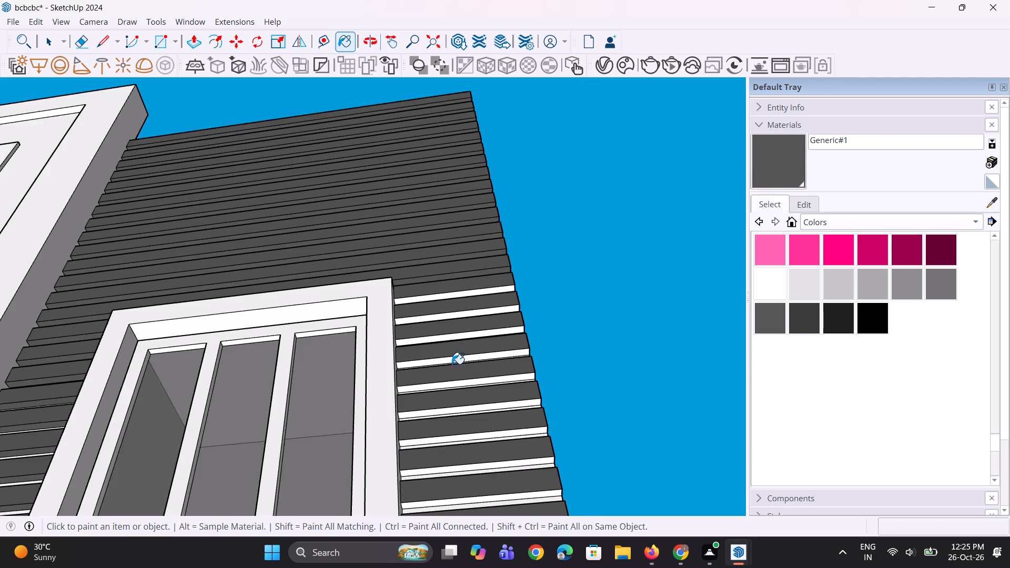
{"action": "scroll", "coordinate": [452, 364], "scroll_direction": "up", "scroll_amount": 2}
{"action": "middle_click_drag", "start_coordinate": [452, 339], "coordinate": [454, 280]}
{"action": "scroll", "coordinate": [456, 256], "scroll_direction": "up", "scroll_amount": 4}
{"action": "left_click", "coordinate": [456, 256]}
{"action": "left_click", "coordinate": [472, 283]}
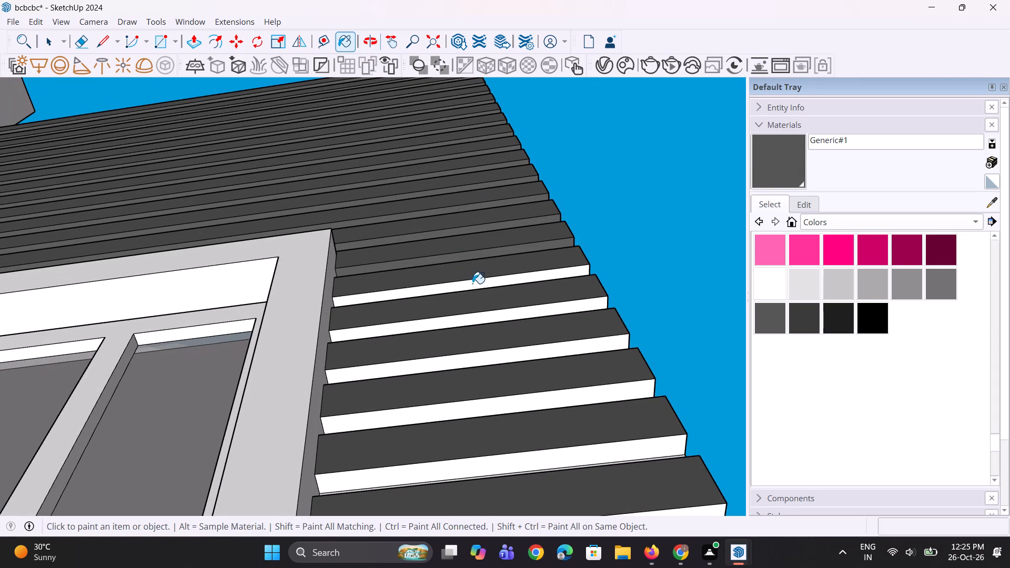
{"action": "left_click", "coordinate": [509, 315]}
{"action": "left_click", "coordinate": [516, 351]}
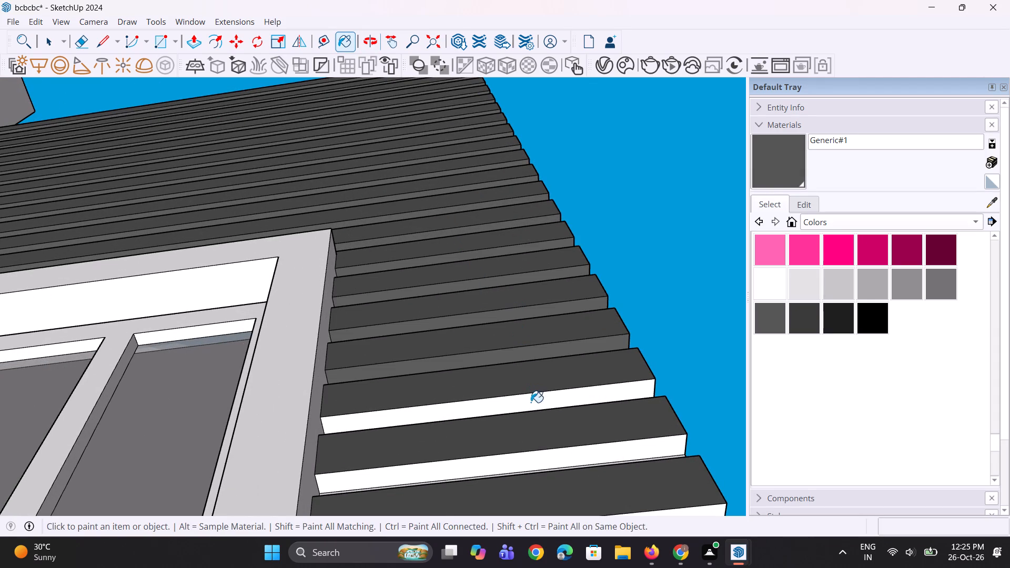
{"action": "left_click", "coordinate": [531, 402]}
Paint the undersides of the next six right-hand slats with Generic#1, down to about the blank panel's top edge.
{"action": "scroll", "coordinate": [440, 287], "scroll_direction": "down", "scroll_amount": 8}
{"action": "scroll", "coordinate": [489, 450], "scroll_direction": "up", "scroll_amount": 8}
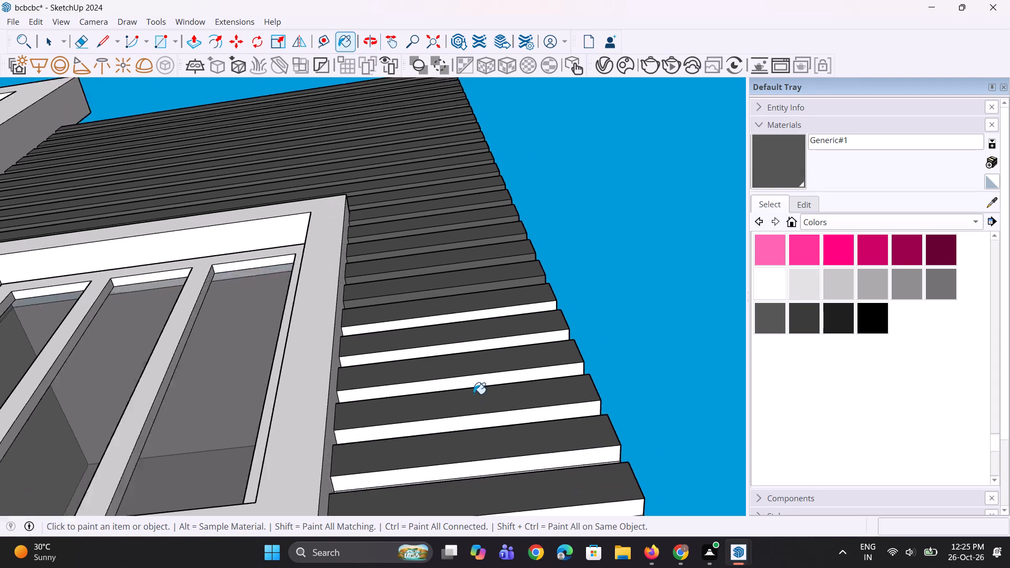
{"action": "scroll", "coordinate": [487, 341], "scroll_direction": "up", "scroll_amount": 3}
{"action": "left_click", "coordinate": [499, 272]}
{"action": "left_click", "coordinate": [505, 317]}
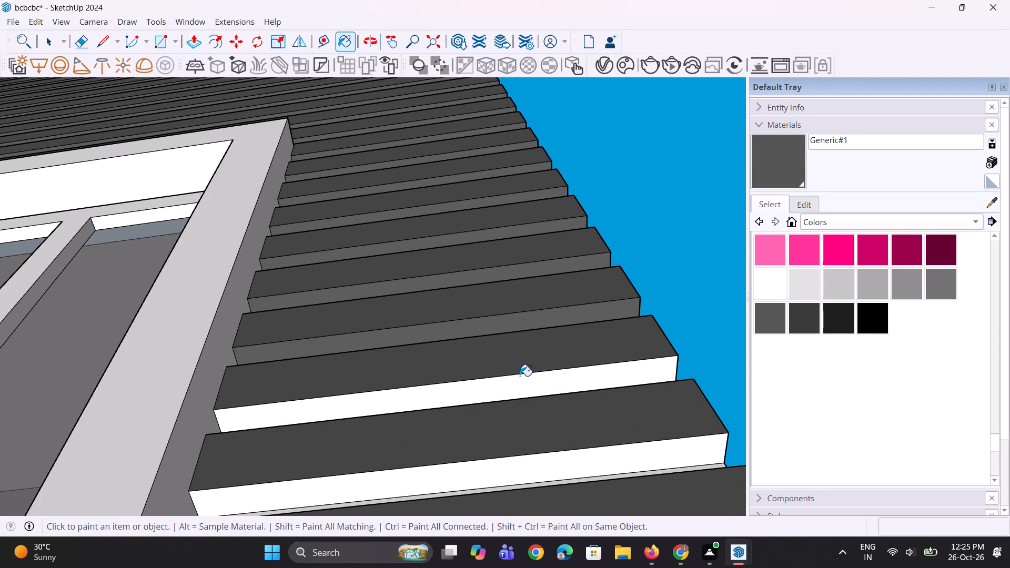
{"action": "left_click", "coordinate": [521, 381]}
{"action": "scroll", "coordinate": [447, 256], "scroll_direction": "down", "scroll_amount": 9}
{"action": "scroll", "coordinate": [401, 371], "scroll_direction": "up", "scroll_amount": 9}
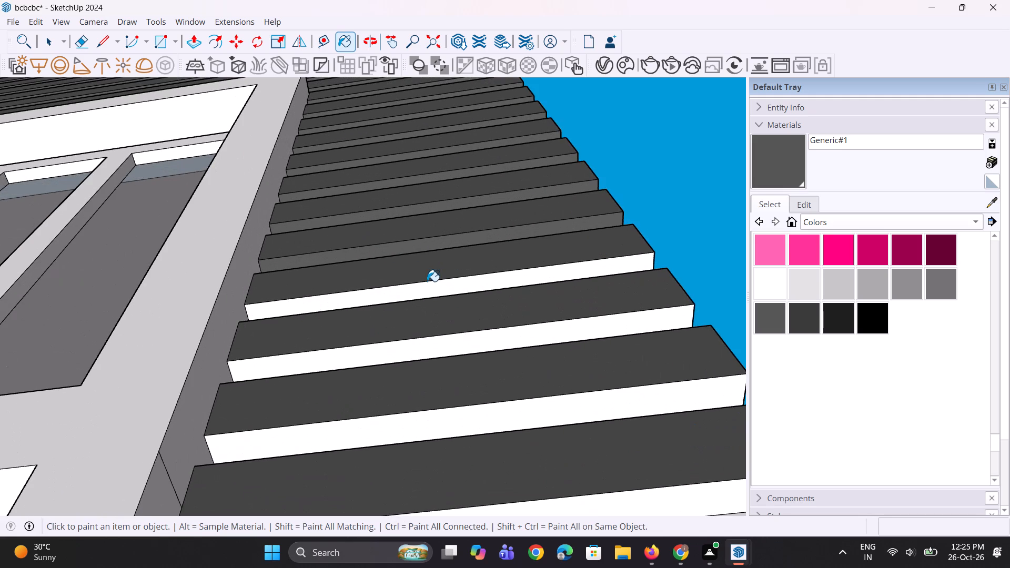
{"action": "left_click", "coordinate": [427, 281]}
{"action": "left_click", "coordinate": [433, 293]}
{"action": "left_click", "coordinate": [459, 344]}
{"action": "left_click", "coordinate": [478, 409]}
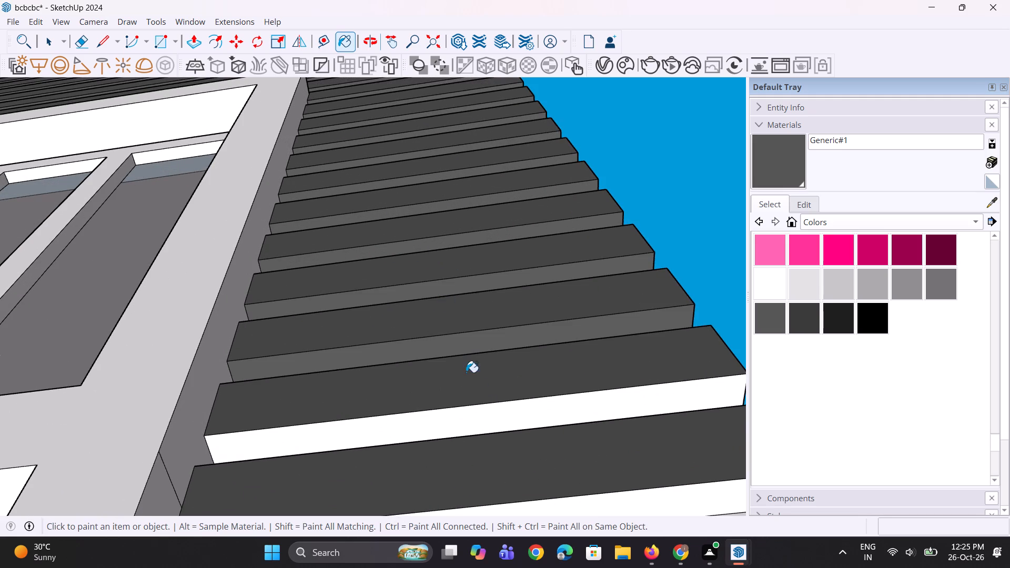
Paint the undersides of the next four right-hand slats beside the blank panel's upper part with Generic#1.
{"action": "scroll", "coordinate": [406, 270], "scroll_direction": "down", "scroll_amount": 16}
{"action": "middle_click_drag", "start_coordinate": [411, 338], "coordinate": [406, 308]}
{"action": "scroll", "coordinate": [406, 308], "scroll_direction": "up", "scroll_amount": 4}
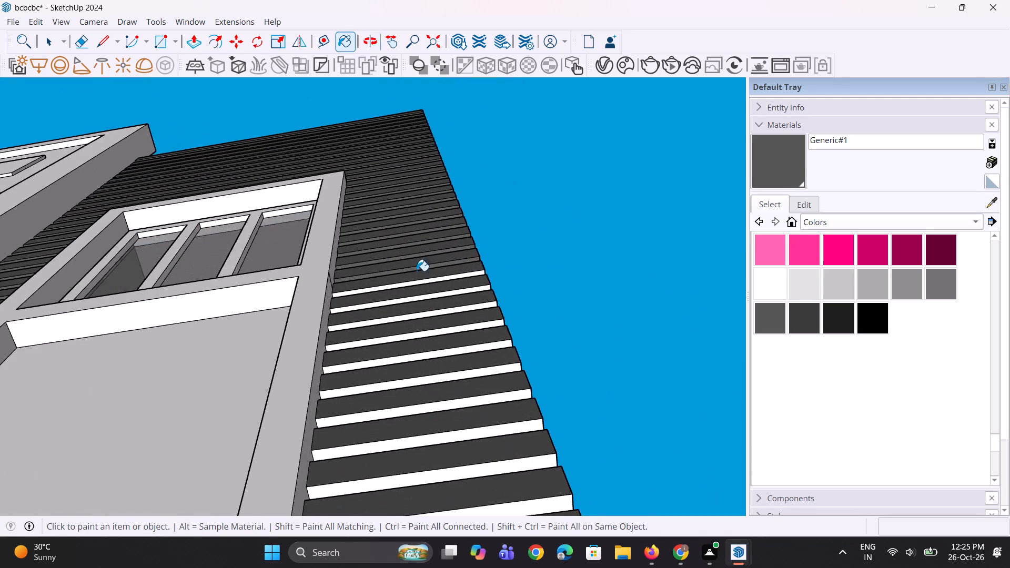
{"action": "scroll", "coordinate": [417, 271], "scroll_direction": "up", "scroll_amount": 13}
{"action": "left_click", "coordinate": [472, 240]}
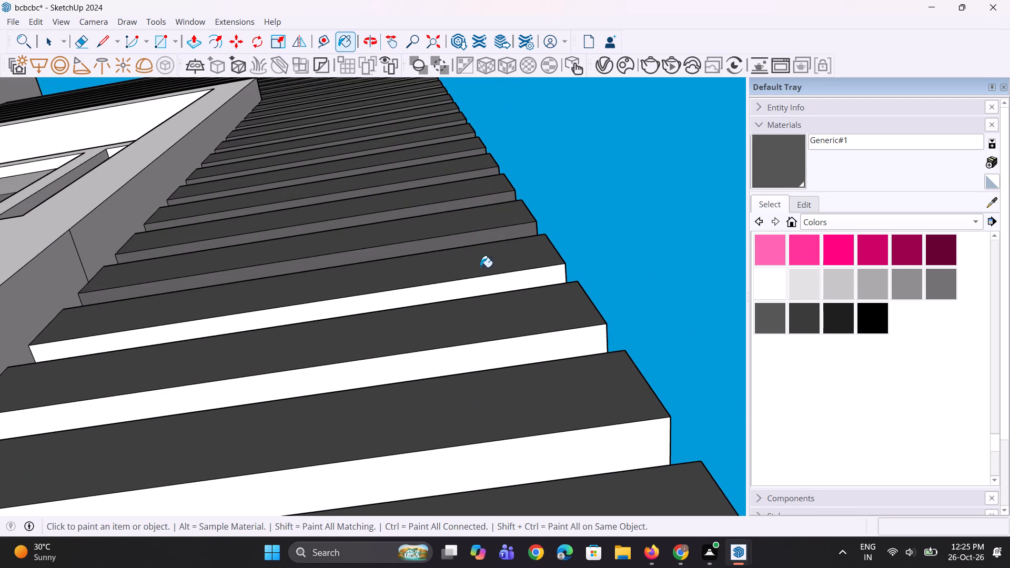
{"action": "left_click", "coordinate": [480, 281]}
{"action": "left_click", "coordinate": [501, 346]}
{"action": "left_click", "coordinate": [526, 444]}
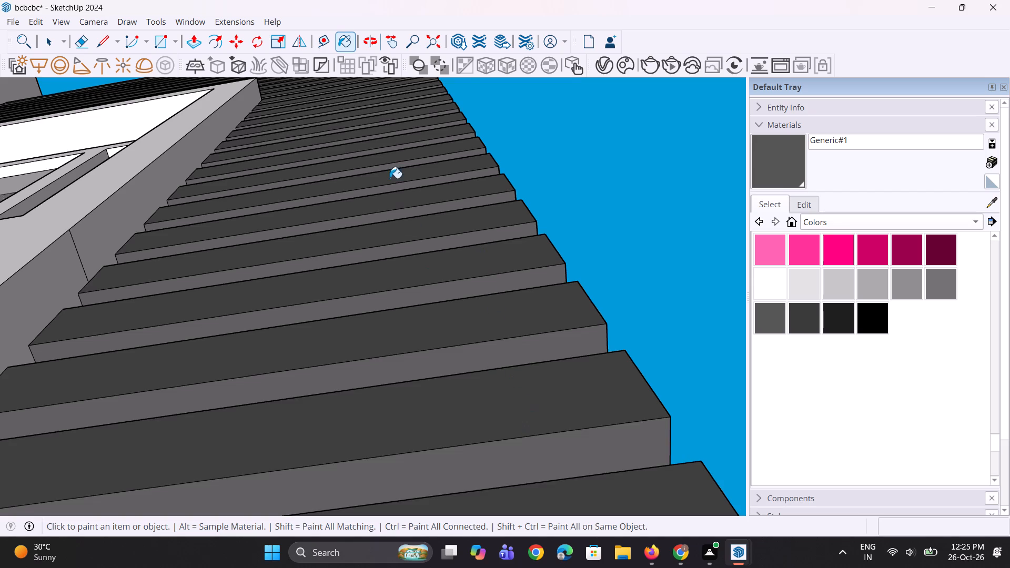
Paint the undersides of the next four right-hand slats down to about the blank panel's mid-height with Generic#1.
{"action": "scroll", "coordinate": [386, 171], "scroll_direction": "down", "scroll_amount": 10}
{"action": "middle_click_drag", "start_coordinate": [395, 249], "coordinate": [397, 219]}
{"action": "scroll", "coordinate": [397, 219], "scroll_direction": "up", "scroll_amount": 12}
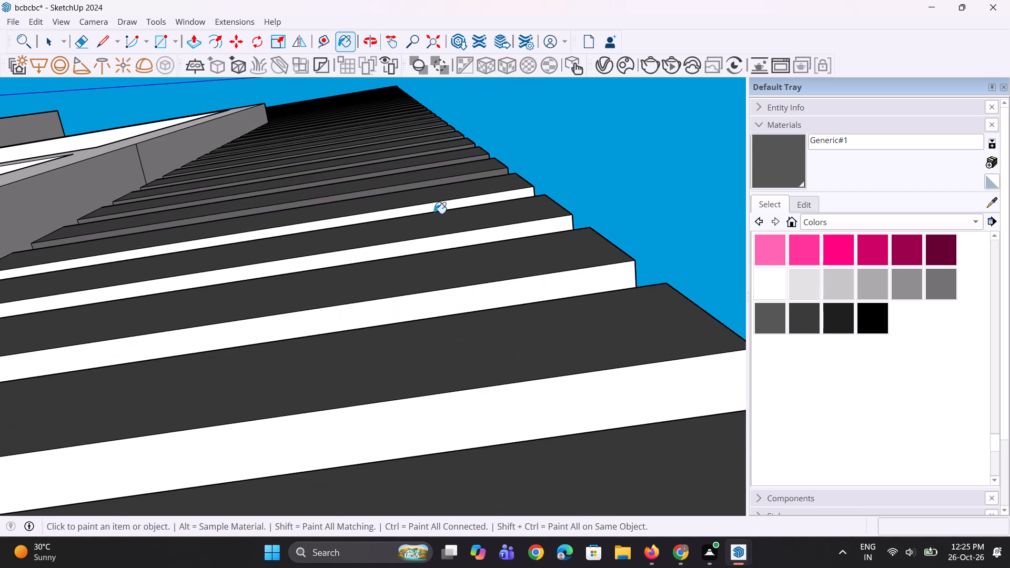
{"action": "left_click", "coordinate": [438, 208]}
{"action": "left_click", "coordinate": [465, 236]}
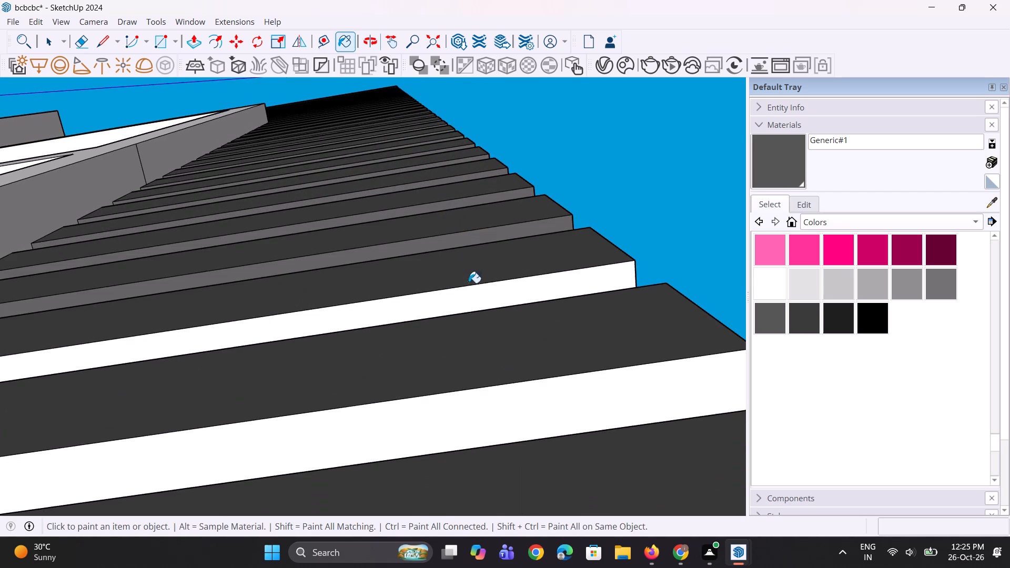
{"action": "left_click", "coordinate": [469, 287]}
{"action": "left_click", "coordinate": [498, 392]}
Paint the undersides of the next four right-hand slats beside the blank panel's lower half with Generic#1.
{"action": "scroll", "coordinate": [403, 239], "scroll_direction": "down", "scroll_amount": 6}
{"action": "middle_click_drag", "start_coordinate": [439, 244], "coordinate": [444, 280]}
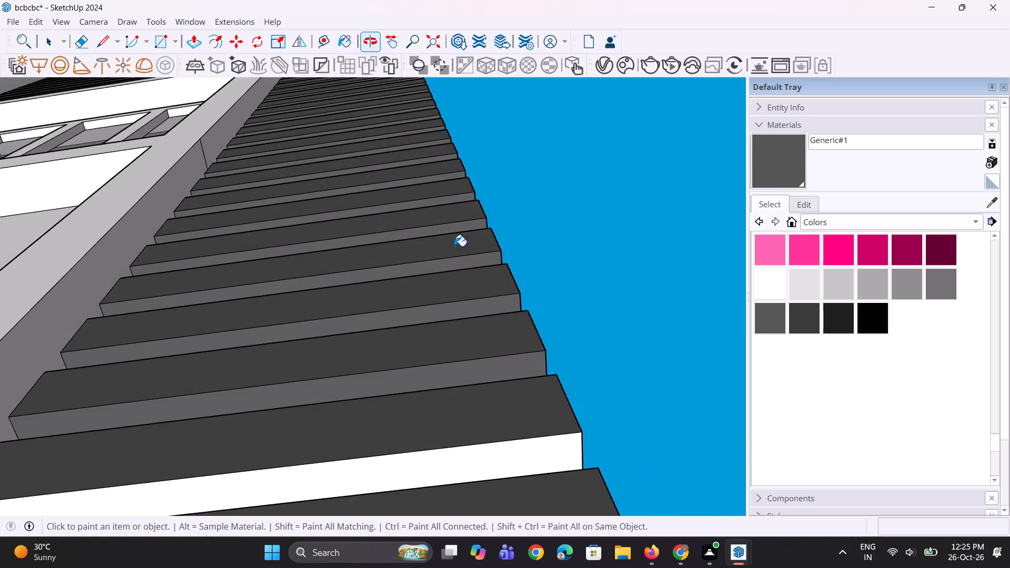
{"action": "scroll", "coordinate": [426, 166], "scroll_direction": "down", "scroll_amount": 9}
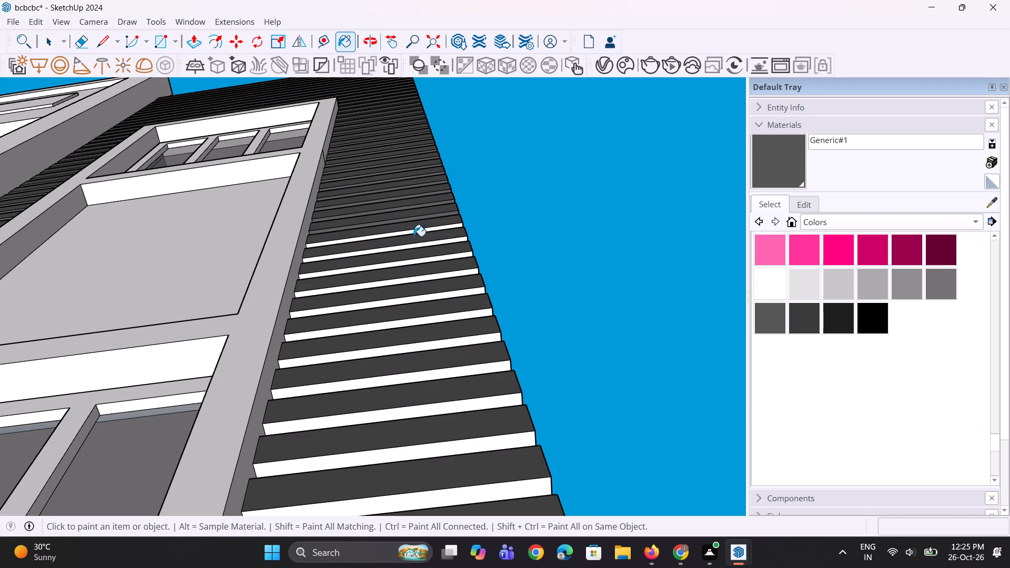
{"action": "scroll", "coordinate": [414, 241], "scroll_direction": "up", "scroll_amount": 3}
{"action": "middle_click_drag", "start_coordinate": [414, 241], "coordinate": [414, 214]}
{"action": "scroll", "coordinate": [415, 210], "scroll_direction": "up", "scroll_amount": 9}
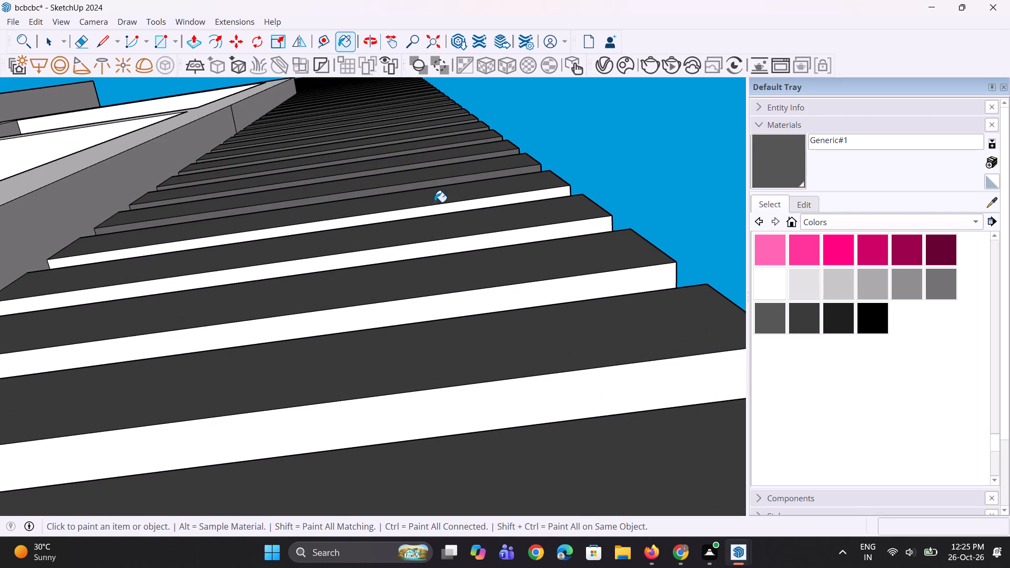
{"action": "left_click", "coordinate": [435, 206]}
{"action": "left_click", "coordinate": [453, 249]}
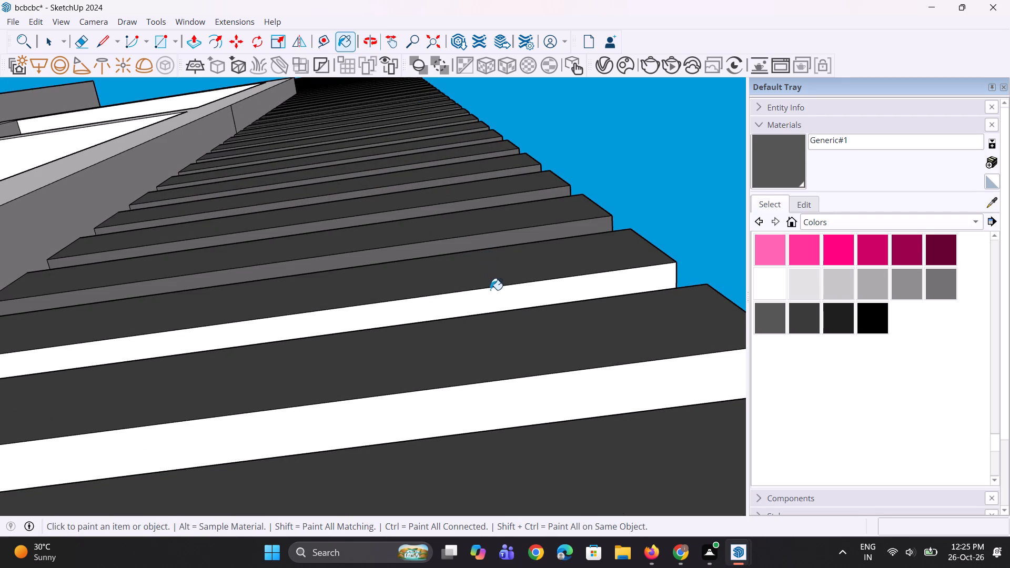
{"action": "left_click", "coordinate": [490, 293]}
{"action": "left_click", "coordinate": [517, 384]}
Paint the undersides of the next four right-hand slats, continuing down toward the lower window's top, with Generic#1.
{"action": "scroll", "coordinate": [522, 326], "scroll_direction": "down", "scroll_amount": 4}
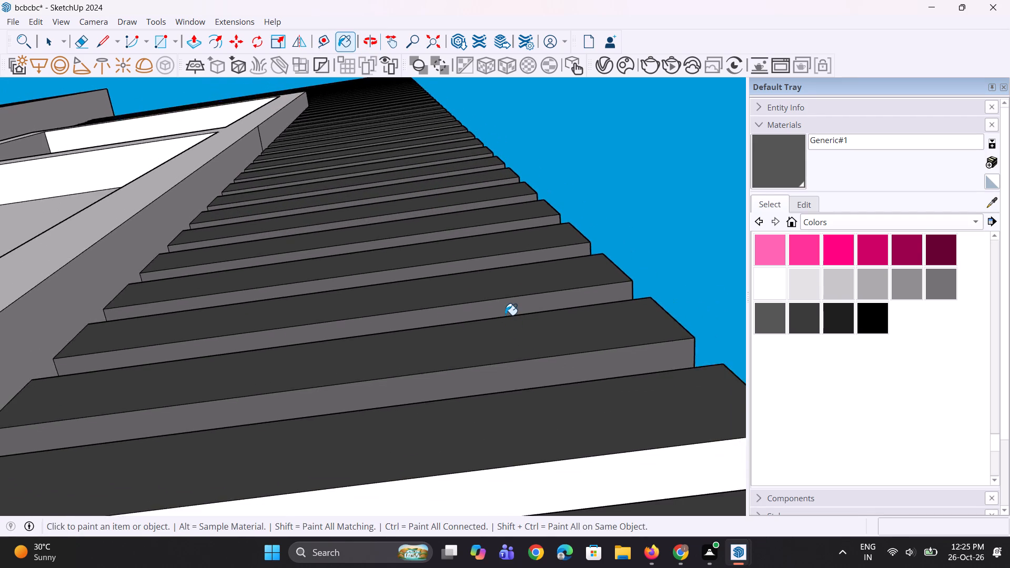
{"action": "scroll", "coordinate": [504, 315], "scroll_direction": "down", "scroll_amount": 2}
{"action": "scroll", "coordinate": [496, 270], "scroll_direction": "down", "scroll_amount": 3}
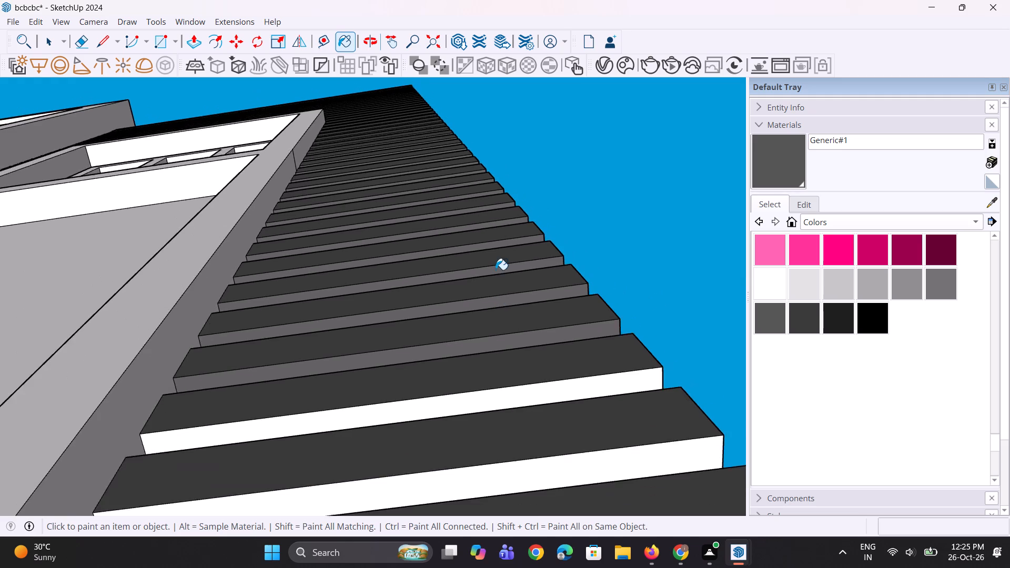
{"action": "scroll", "coordinate": [513, 334], "scroll_direction": "up", "scroll_amount": 3}
{"action": "scroll", "coordinate": [296, 98], "scroll_direction": "down", "scroll_amount": 4}
{"action": "scroll", "coordinate": [381, 219], "scroll_direction": "up", "scroll_amount": 3}
{"action": "scroll", "coordinate": [294, 141], "scroll_direction": "up", "scroll_amount": 3}
{"action": "middle_click_drag", "start_coordinate": [313, 180], "coordinate": [326, 191]}
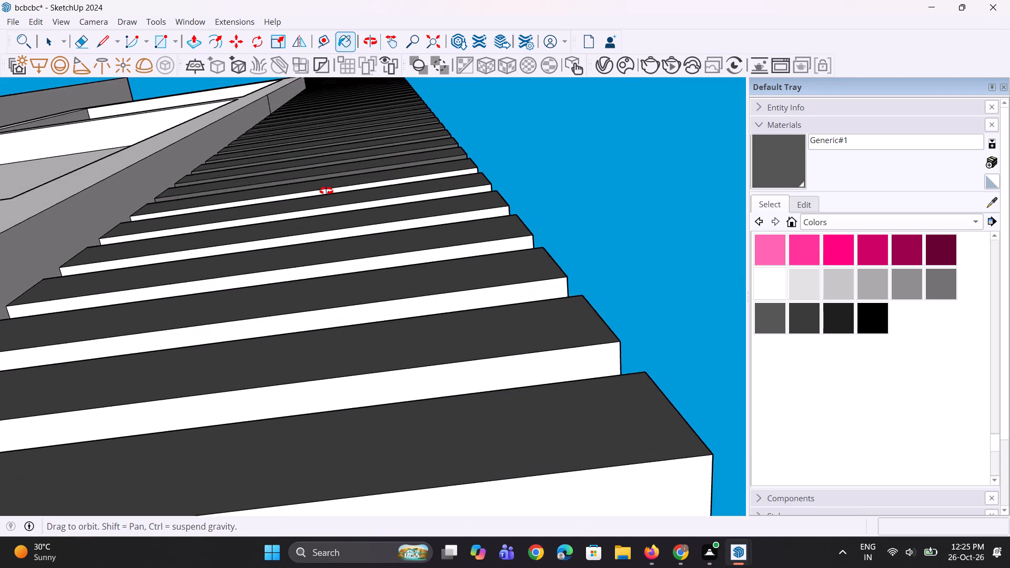
{"action": "middle_click_drag", "start_coordinate": [326, 191], "coordinate": [359, 193]}
{"action": "scroll", "coordinate": [381, 197], "scroll_direction": "up", "scroll_amount": 4}
{"action": "left_click", "coordinate": [381, 197]}
{"action": "left_click", "coordinate": [392, 233]}
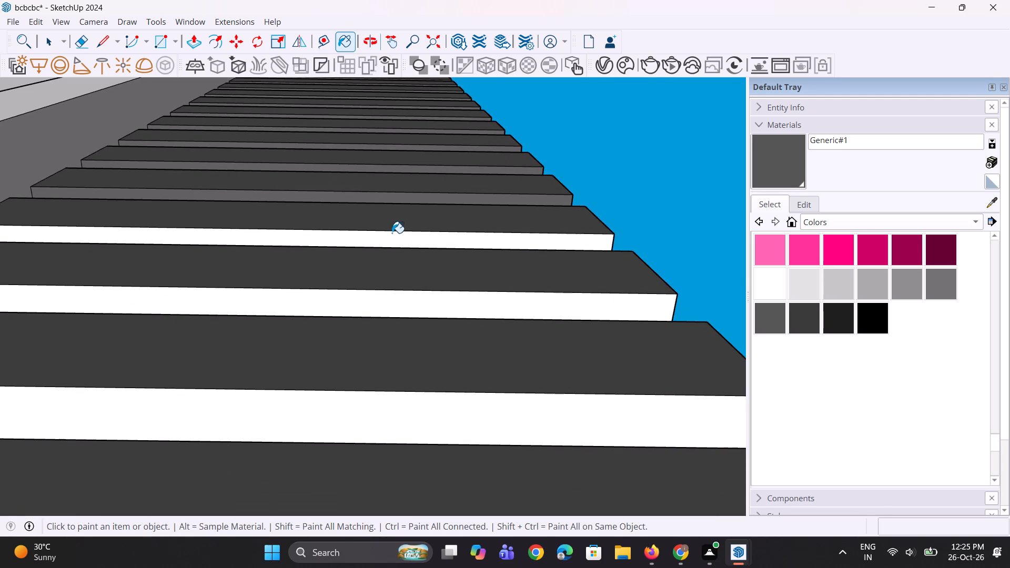
{"action": "left_click", "coordinate": [409, 293]}
{"action": "left_click", "coordinate": [422, 405]}
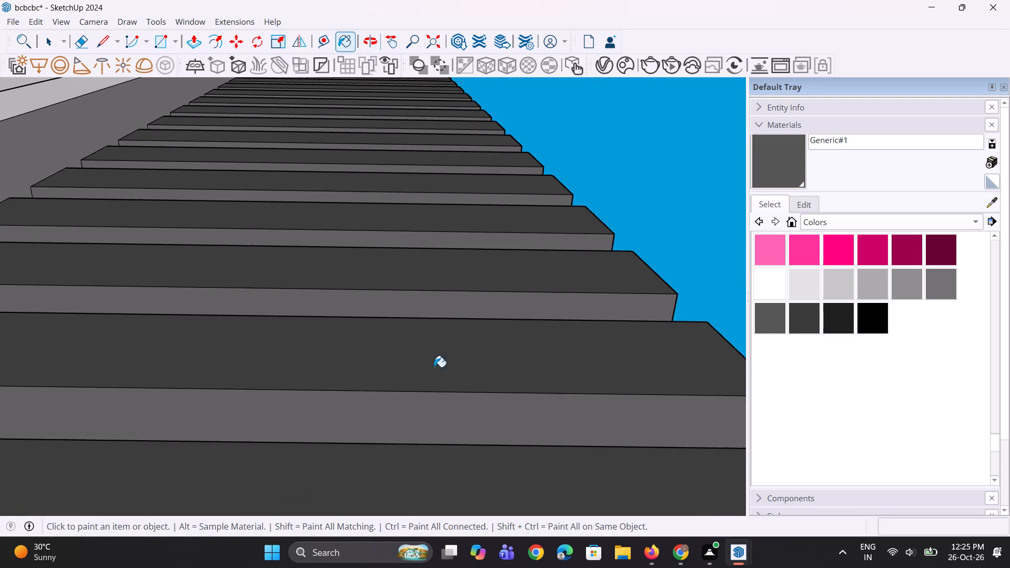
Paint the undersides of the next five right-hand slats beside the lower window with Generic#1.
{"action": "scroll", "coordinate": [441, 319], "scroll_direction": "down", "scroll_amount": 5}
{"action": "scroll", "coordinate": [443, 266], "scroll_direction": "down", "scroll_amount": 4}
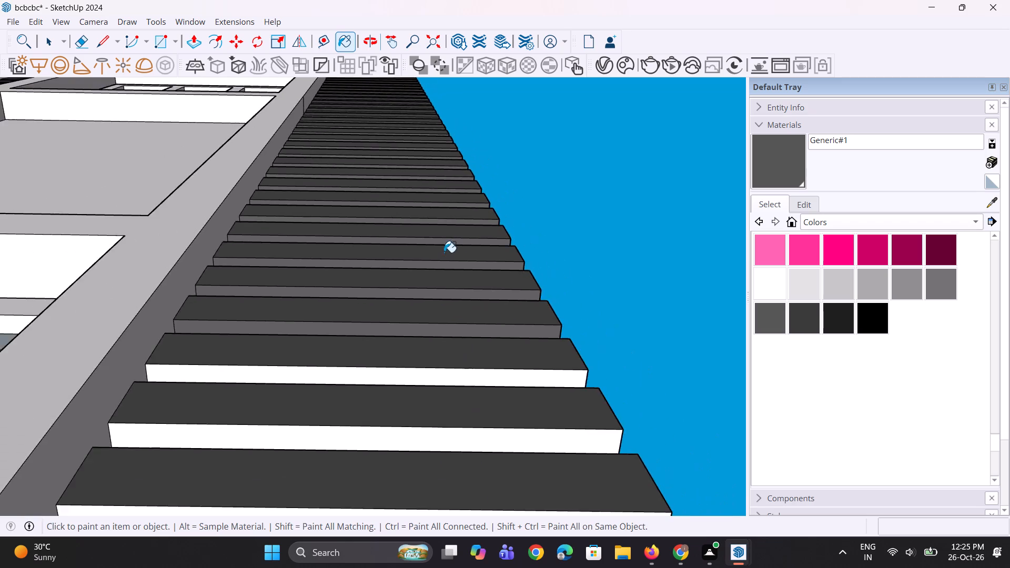
{"action": "scroll", "coordinate": [444, 252], "scroll_direction": "down", "scroll_amount": 4}
{"action": "scroll", "coordinate": [440, 322], "scroll_direction": "up", "scroll_amount": 3}
{"action": "left_click", "coordinate": [446, 330]}
{"action": "left_click", "coordinate": [471, 368]}
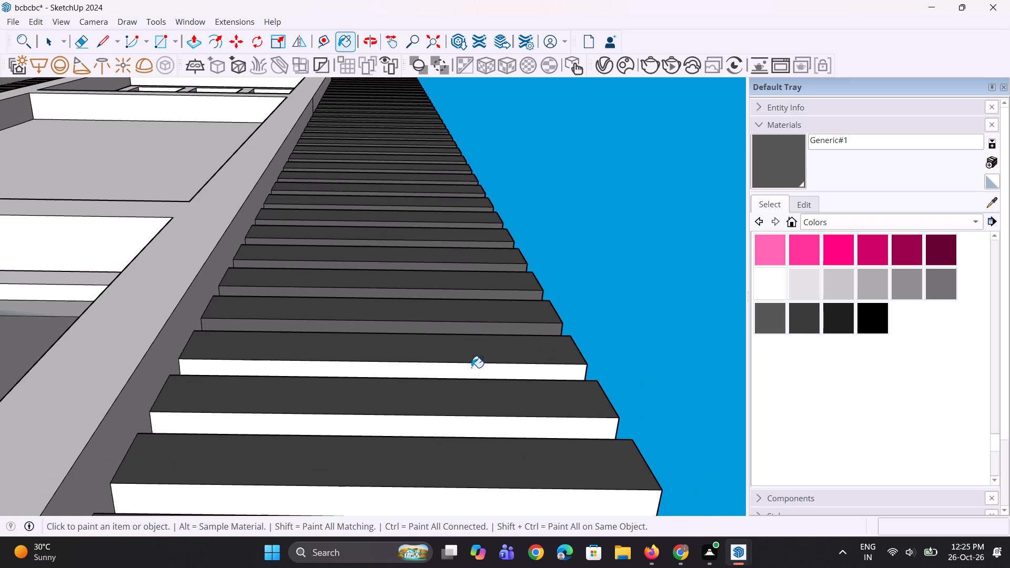
{"action": "scroll", "coordinate": [474, 304], "scroll_direction": "down", "scroll_amount": 8}
{"action": "scroll", "coordinate": [475, 381], "scroll_direction": "up", "scroll_amount": 7}
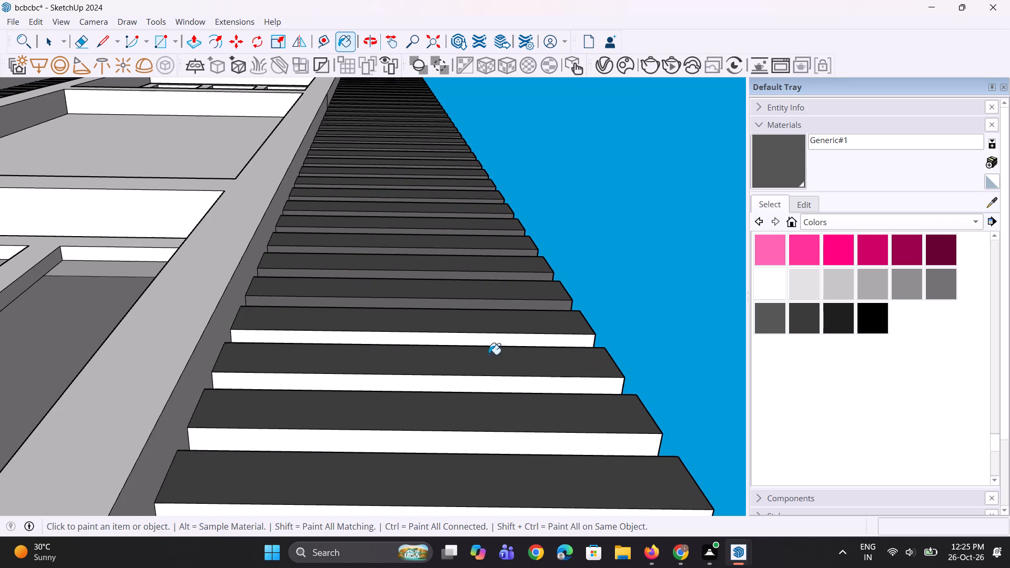
{"action": "left_click", "coordinate": [498, 341]}
{"action": "left_click", "coordinate": [507, 380]}
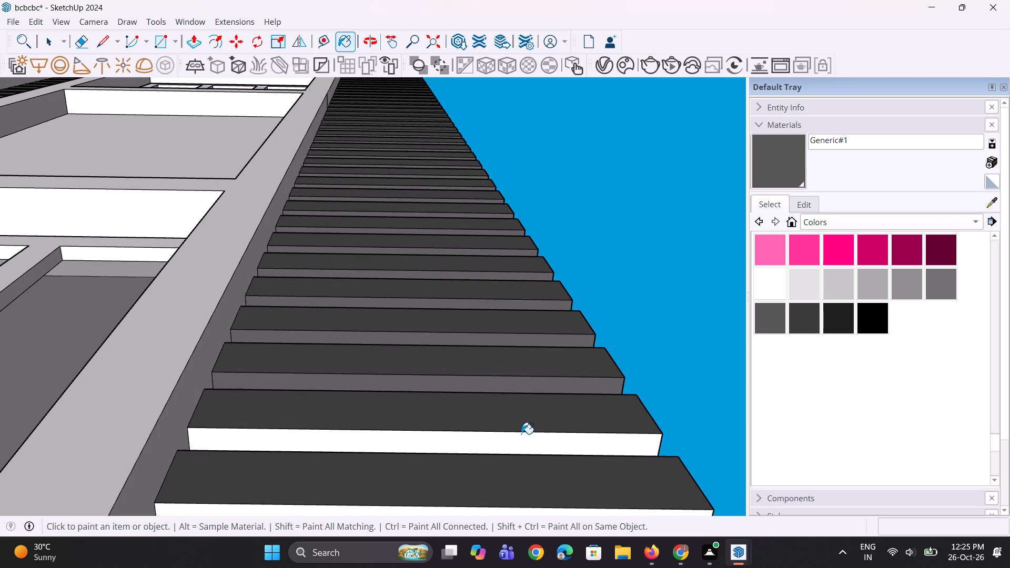
{"action": "left_click", "coordinate": [525, 442]}
Paint the undersides of the last four right-hand slats down to the lower window frame's bottom edge with Generic#1.
{"action": "scroll", "coordinate": [520, 310], "scroll_direction": "down", "scroll_amount": 9}
{"action": "scroll", "coordinate": [547, 431], "scroll_direction": "up", "scroll_amount": 4}
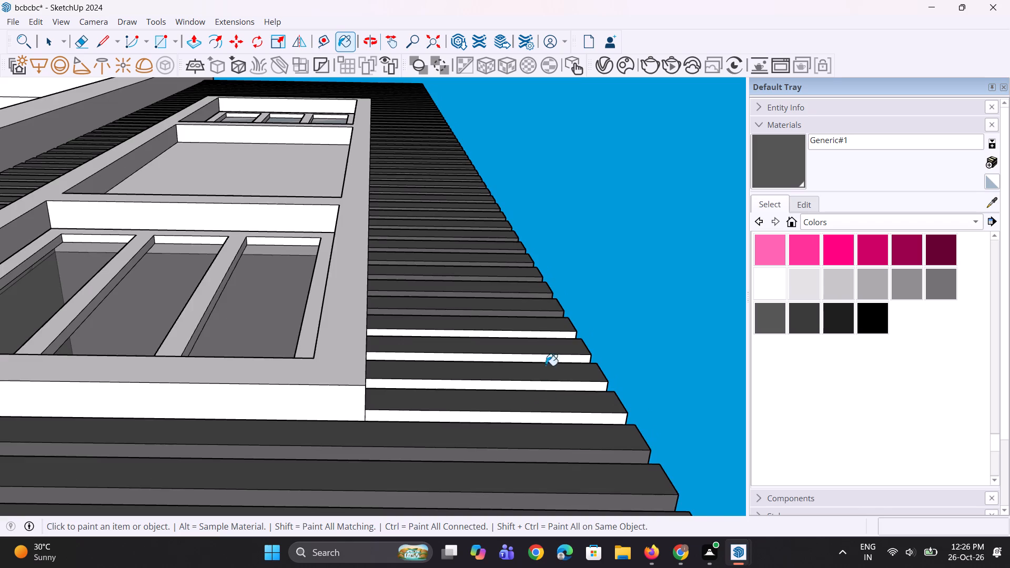
{"action": "scroll", "coordinate": [546, 366], "scroll_direction": "up", "scroll_amount": 2}
{"action": "left_click", "coordinate": [557, 326]}
{"action": "left_click", "coordinate": [568, 359]}
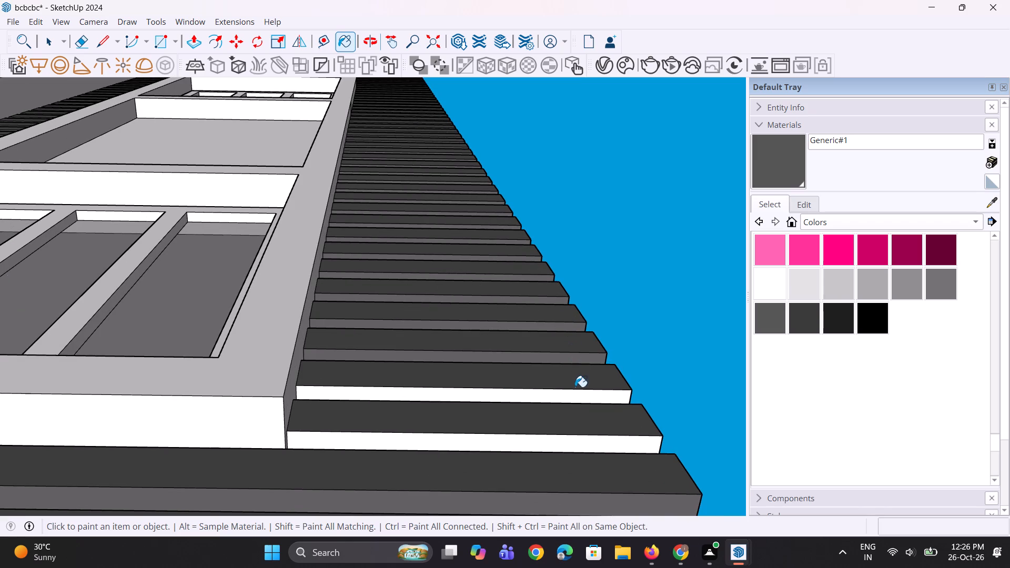
{"action": "left_click", "coordinate": [578, 396]}
{"action": "left_click", "coordinate": [590, 445]}
Paint the front faces of the top eight slats in the facade's lower-left louvered block with Generic#1, starting above the window.
{"action": "scroll", "coordinate": [584, 422], "scroll_direction": "down", "scroll_amount": 6}
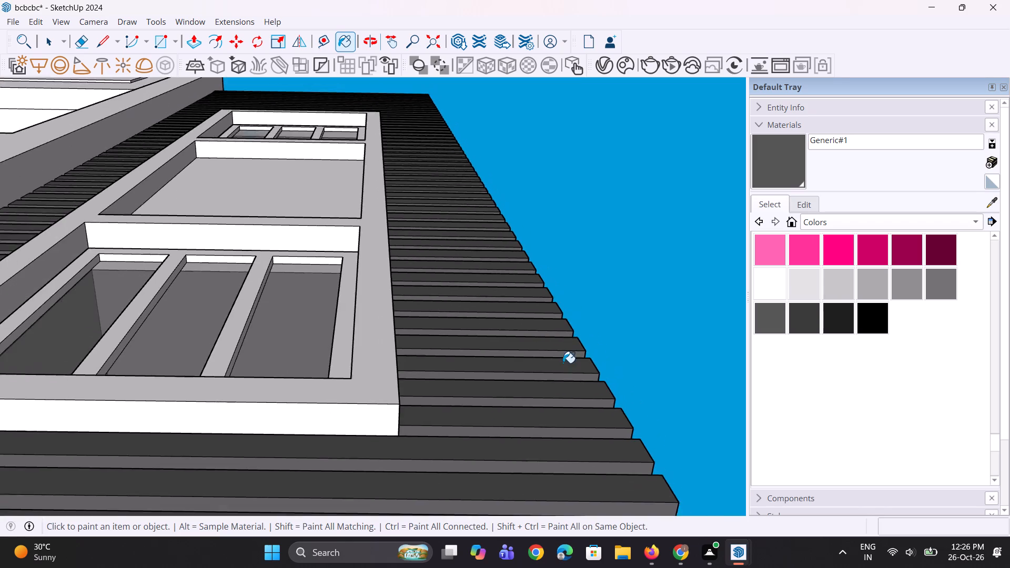
{"action": "scroll", "coordinate": [563, 363], "scroll_direction": "down", "scroll_amount": 3}
{"action": "middle_click_drag", "start_coordinate": [298, 257], "coordinate": [298, 386]}
{"action": "scroll", "coordinate": [298, 386], "scroll_direction": "down", "scroll_amount": 1}
{"action": "scroll", "coordinate": [331, 179], "scroll_direction": "down", "scroll_amount": 5}
{"action": "middle_click_drag", "start_coordinate": [268, 234], "coordinate": [291, 406]}
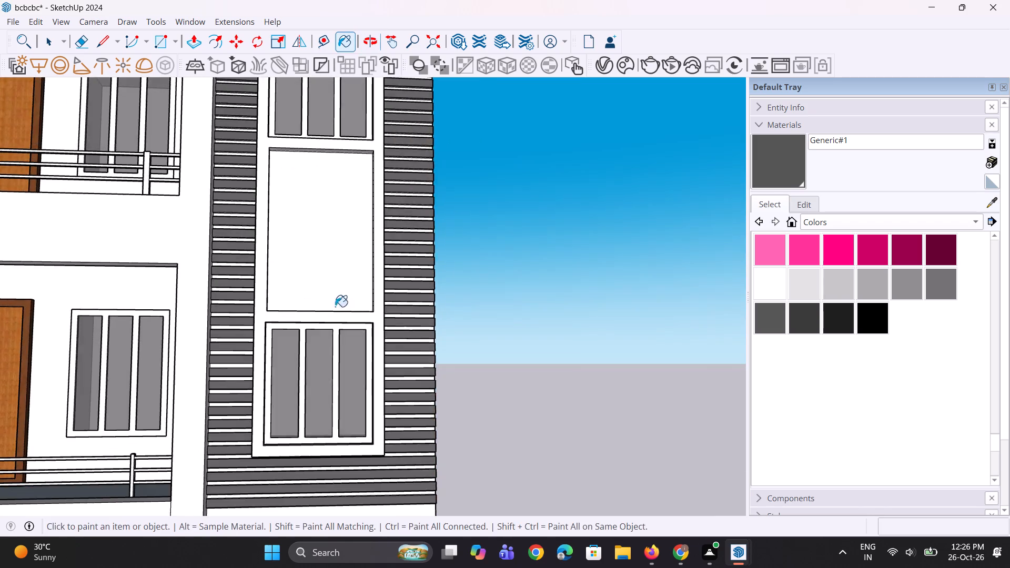
{"action": "scroll", "coordinate": [344, 288], "scroll_direction": "down", "scroll_amount": 5}
{"action": "middle_click_drag", "start_coordinate": [327, 300], "coordinate": [352, 270]}
{"action": "scroll", "coordinate": [389, 246], "scroll_direction": "down", "scroll_amount": 11}
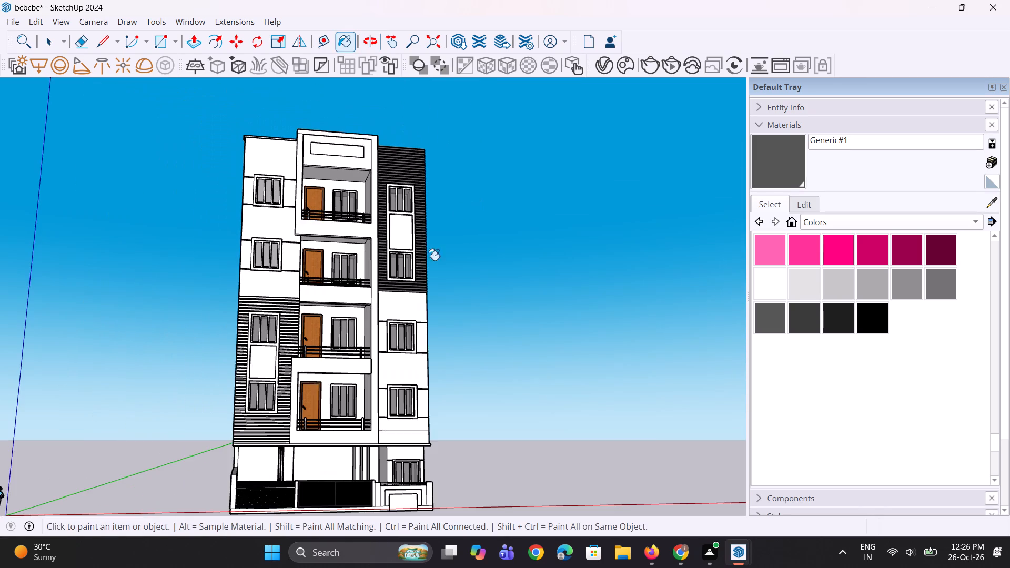
{"action": "scroll", "coordinate": [250, 369], "scroll_direction": "up", "scroll_amount": 1}
{"action": "middle_click_drag", "start_coordinate": [250, 349], "coordinate": [265, 310]}
{"action": "scroll", "coordinate": [267, 262], "scroll_direction": "up", "scroll_amount": 17}
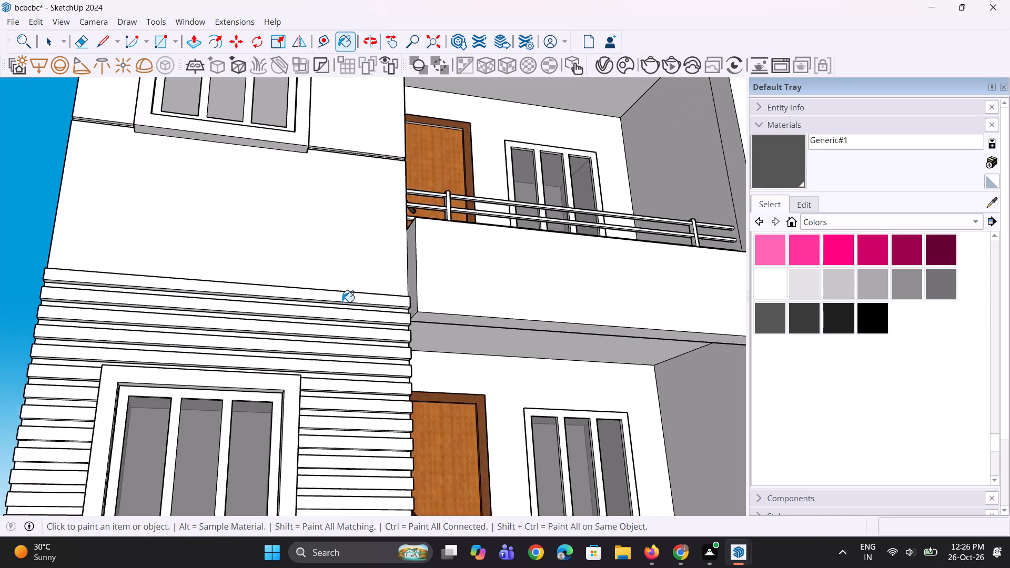
{"action": "scroll", "coordinate": [342, 302], "scroll_direction": "up", "scroll_amount": 1}
{"action": "left_click", "coordinate": [359, 300]}
{"action": "left_click", "coordinate": [372, 321]}
{"action": "left_click", "coordinate": [381, 346]}
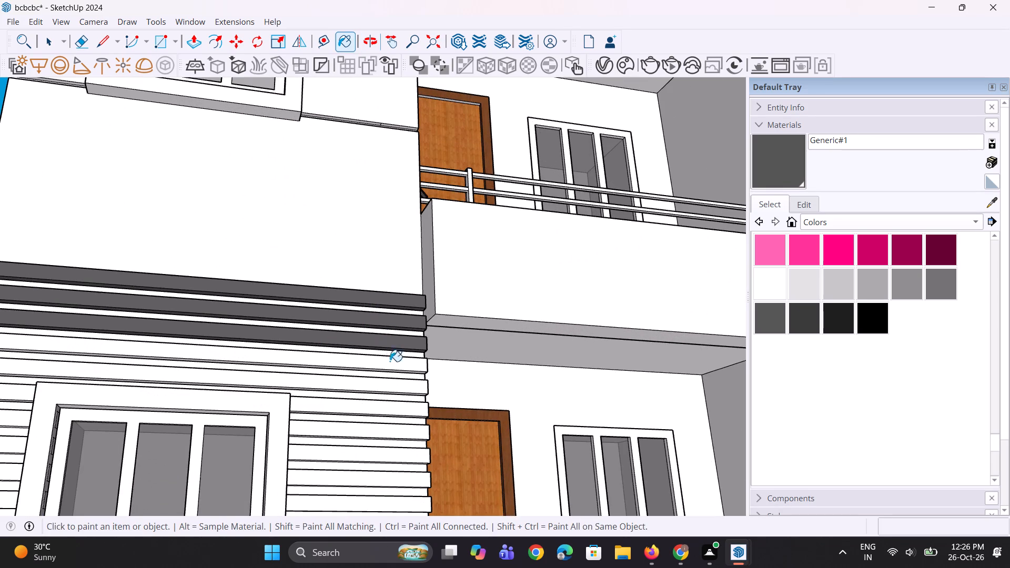
{"action": "left_click", "coordinate": [391, 366]}
{"action": "left_click", "coordinate": [398, 386]}
{"action": "left_click", "coordinate": [404, 411]}
{"action": "left_click", "coordinate": [397, 439]}
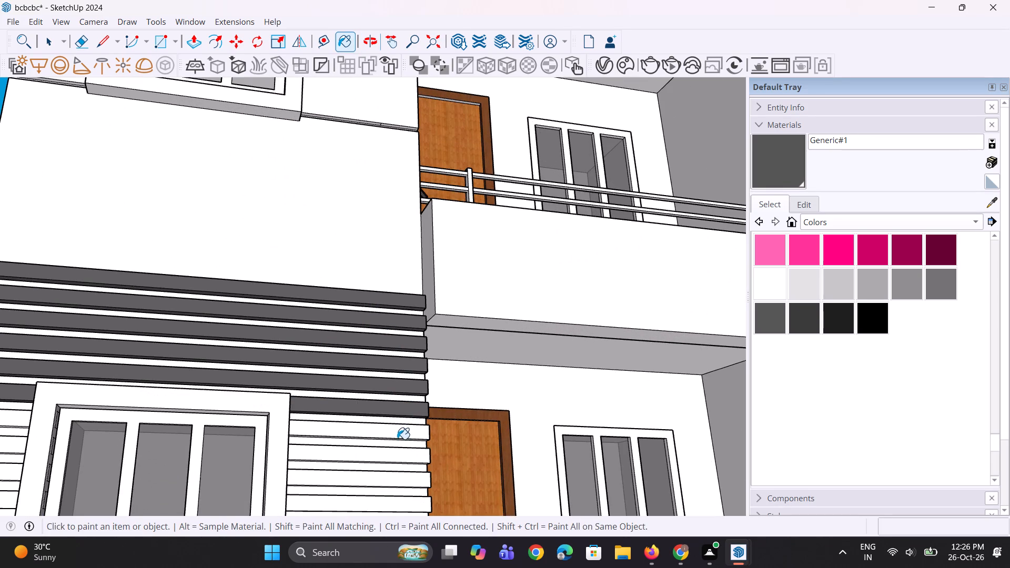
{"action": "left_click", "coordinate": [403, 433]}
{"action": "left_click", "coordinate": [410, 454]}
Paint the front faces of the next seven slats between the lower-left block's upper window and the balcony door with Generic#1, undoing the stray underside fill.
{"action": "scroll", "coordinate": [277, 295], "scroll_direction": "down", "scroll_amount": 9}
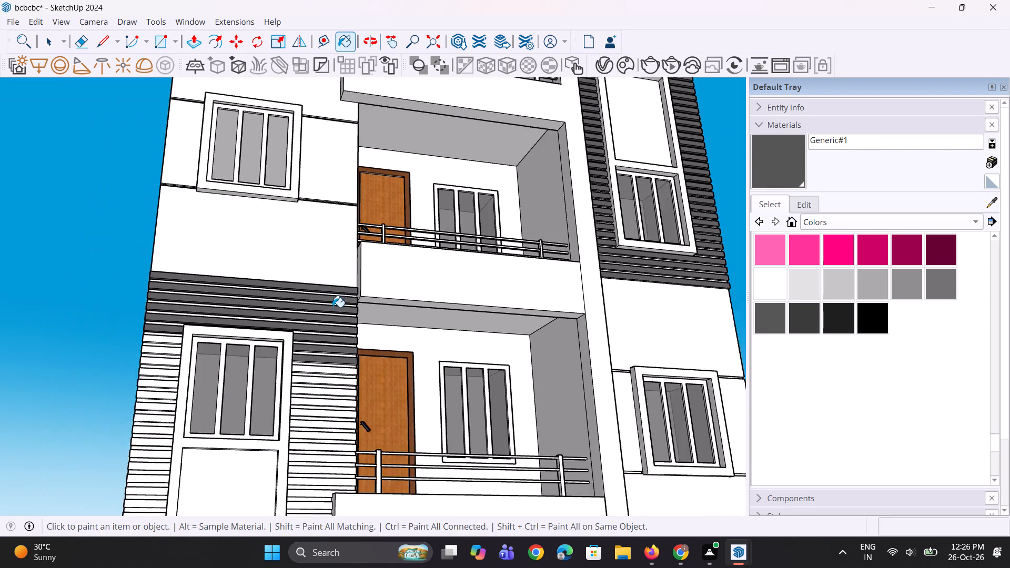
{"action": "scroll", "coordinate": [332, 319], "scroll_direction": "down", "scroll_amount": 5}
{"action": "scroll", "coordinate": [261, 440], "scroll_direction": "up", "scroll_amount": 13}
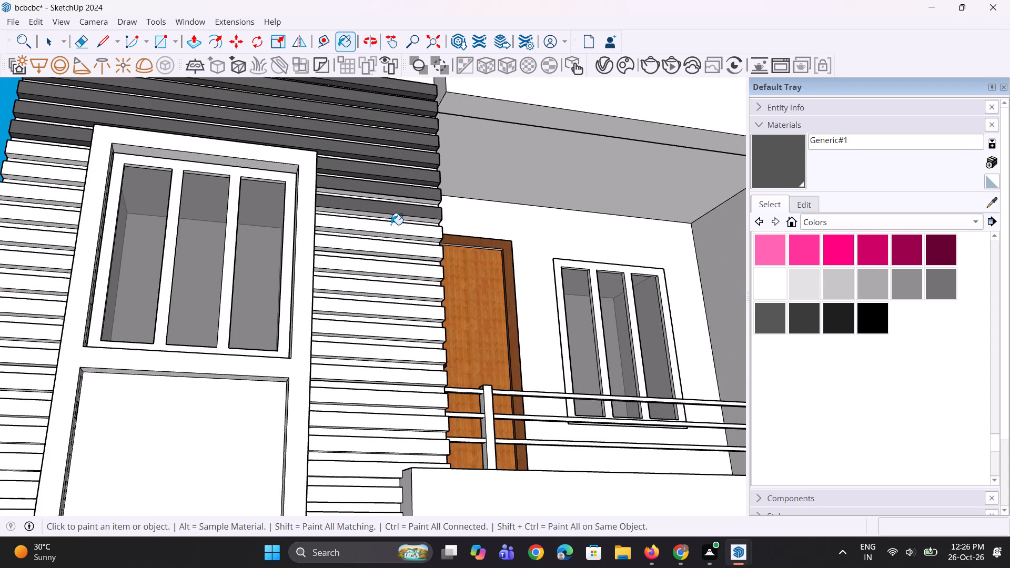
{"action": "left_click", "coordinate": [391, 225]}
{"action": "left_click", "coordinate": [398, 249]}
{"action": "left_click", "coordinate": [403, 272]}
{"action": "left_click", "coordinate": [404, 293]}
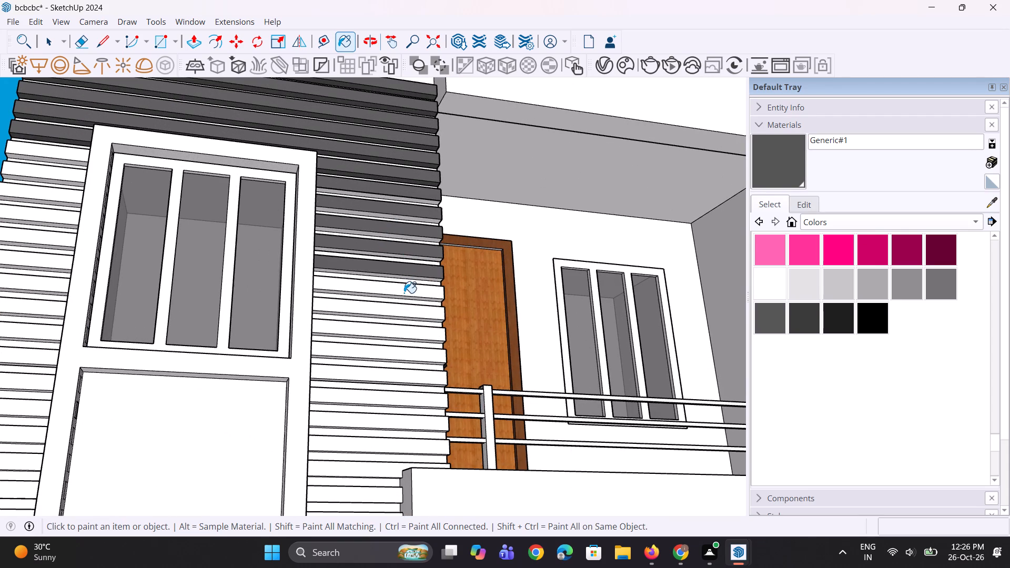
{"action": "left_click", "coordinate": [410, 306]}
{"action": "left_click", "coordinate": [416, 310]}
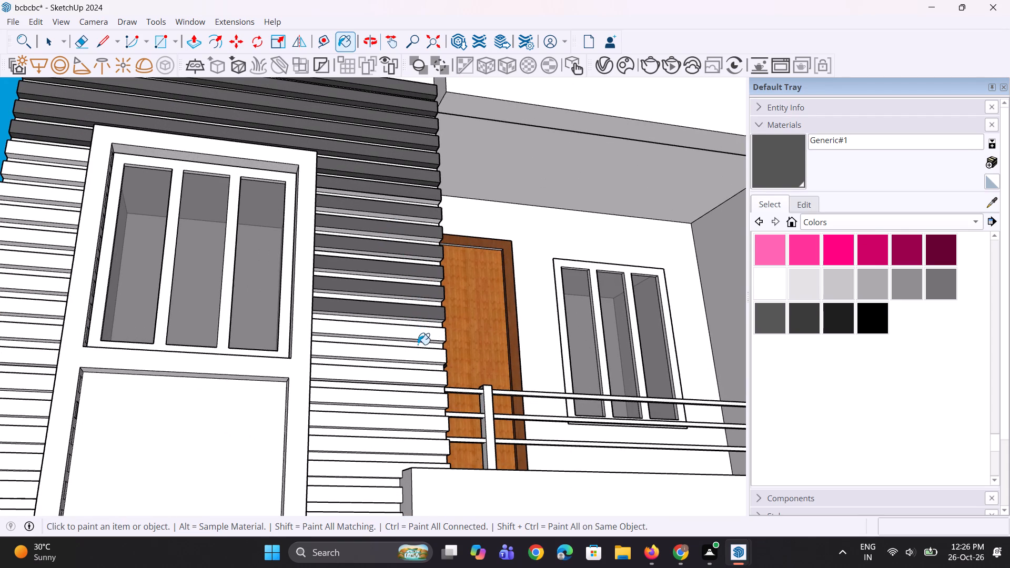
{"action": "left_click", "coordinate": [420, 335]}
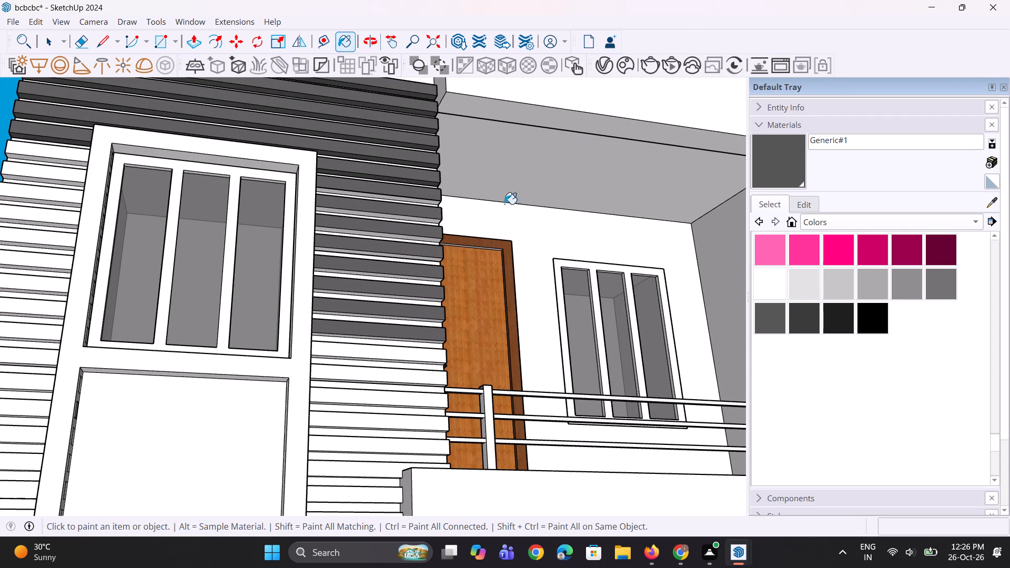
{"action": "left_click", "coordinate": [422, 355]}
{"action": "left_click", "coordinate": [428, 390]}
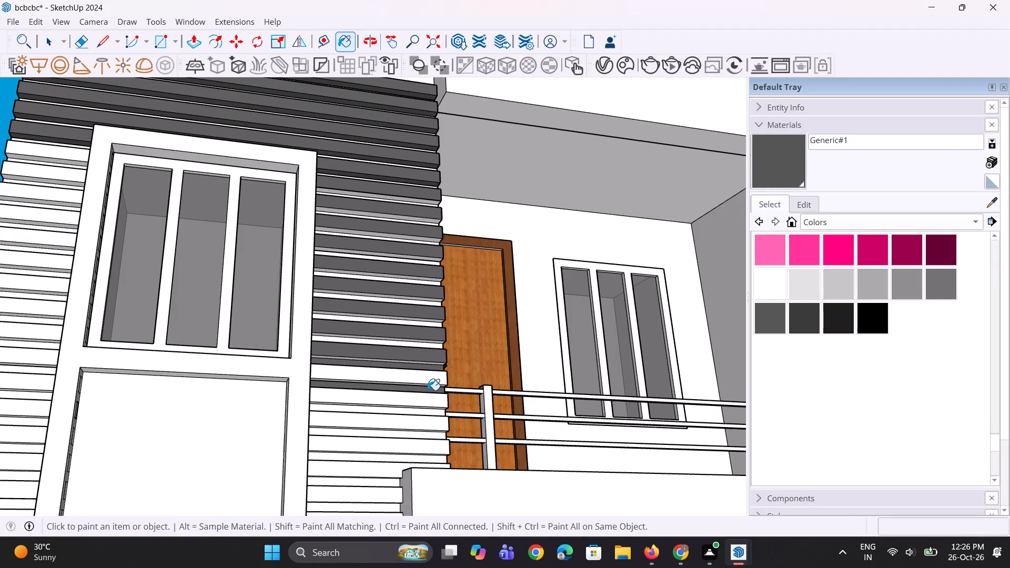
{"action": "key", "text": "ctrl+z"}
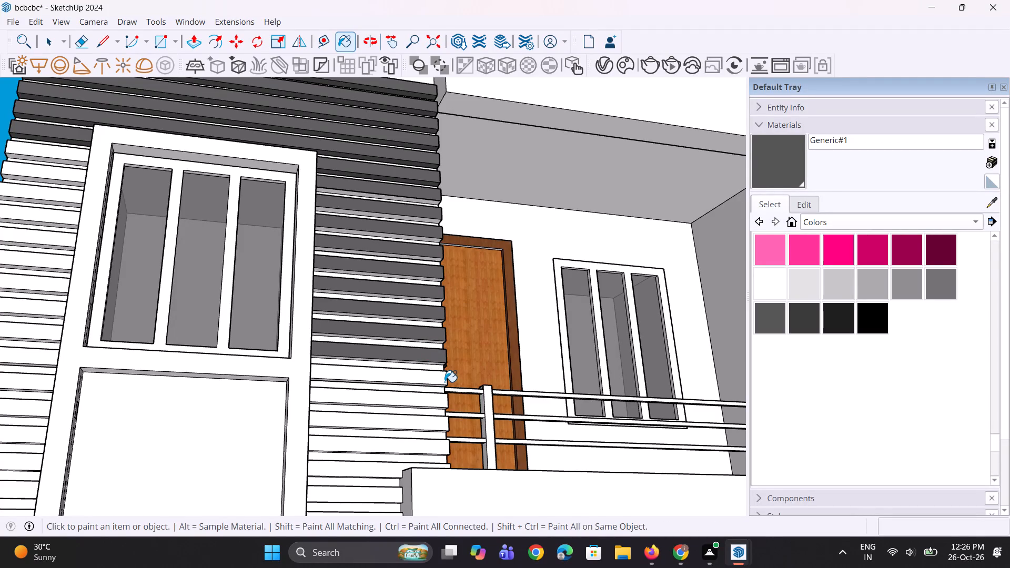
Paint the front faces of the next five slats down past the balcony parapet's top edge with Generic#1.
{"action": "left_click", "coordinate": [435, 378]}
{"action": "left_click", "coordinate": [433, 400]}
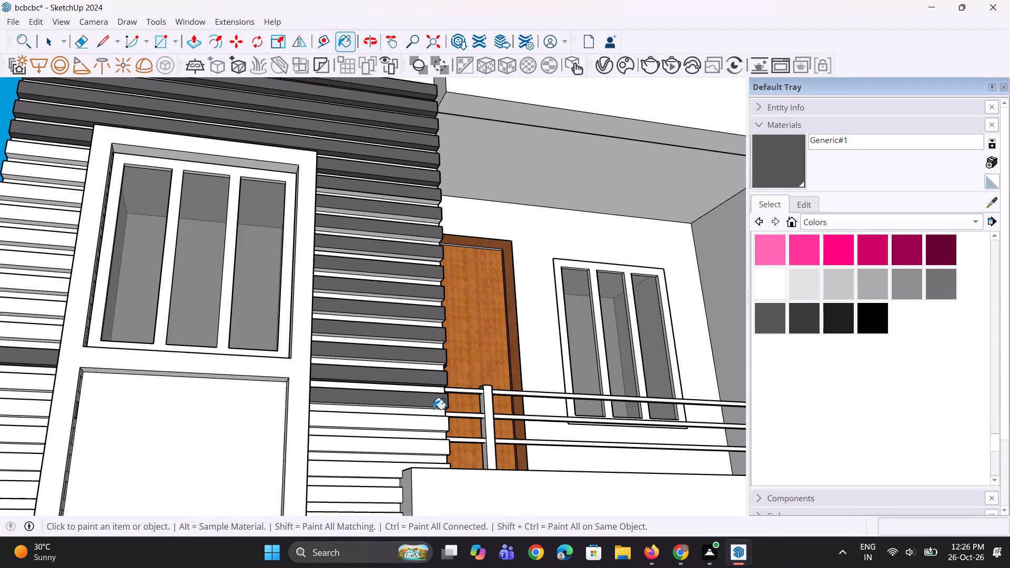
{"action": "left_click", "coordinate": [383, 424]}
{"action": "scroll", "coordinate": [383, 424], "scroll_direction": "down", "scroll_amount": 3}
{"action": "scroll", "coordinate": [356, 450], "scroll_direction": "up", "scroll_amount": 5}
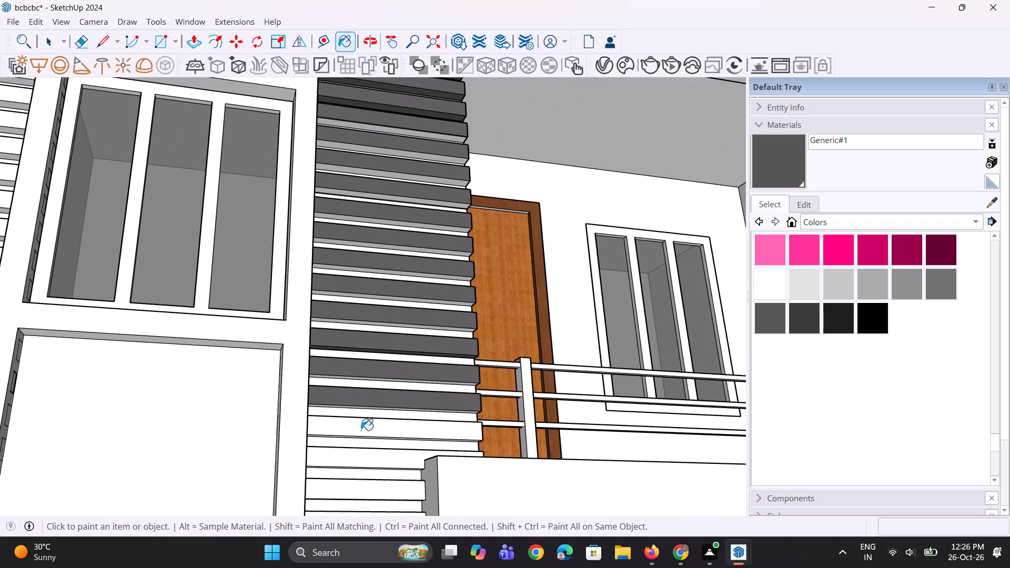
{"action": "left_click", "coordinate": [363, 428]}
{"action": "left_click", "coordinate": [370, 453]}
{"action": "left_click", "coordinate": [383, 499]}
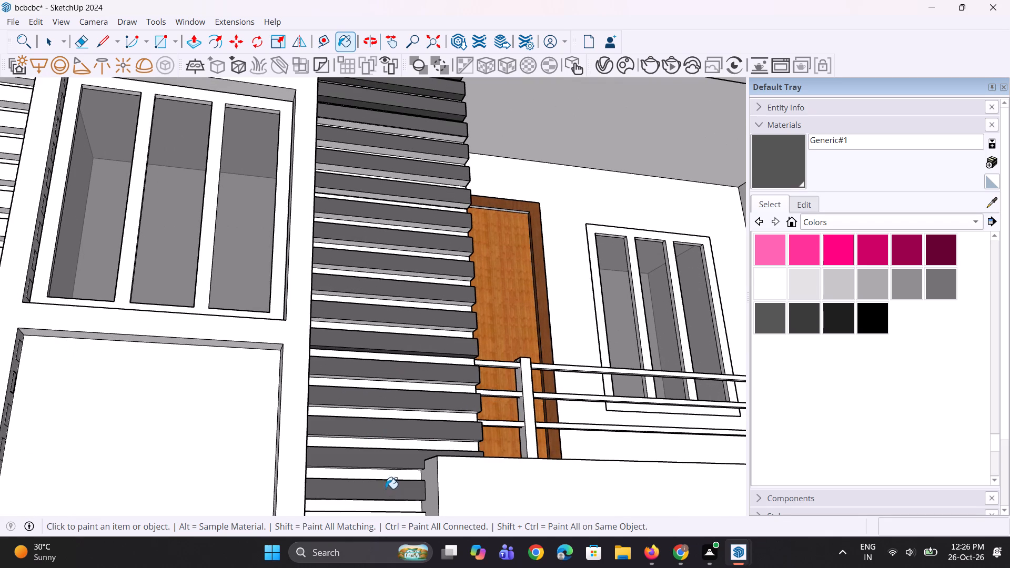
Paint the front face of the next slat beside the balcony parapet with Generic#1, undoing the stray underside fill.
{"action": "scroll", "coordinate": [378, 343], "scroll_direction": "down", "scroll_amount": 7}
{"action": "scroll", "coordinate": [391, 405], "scroll_direction": "up", "scroll_amount": 5}
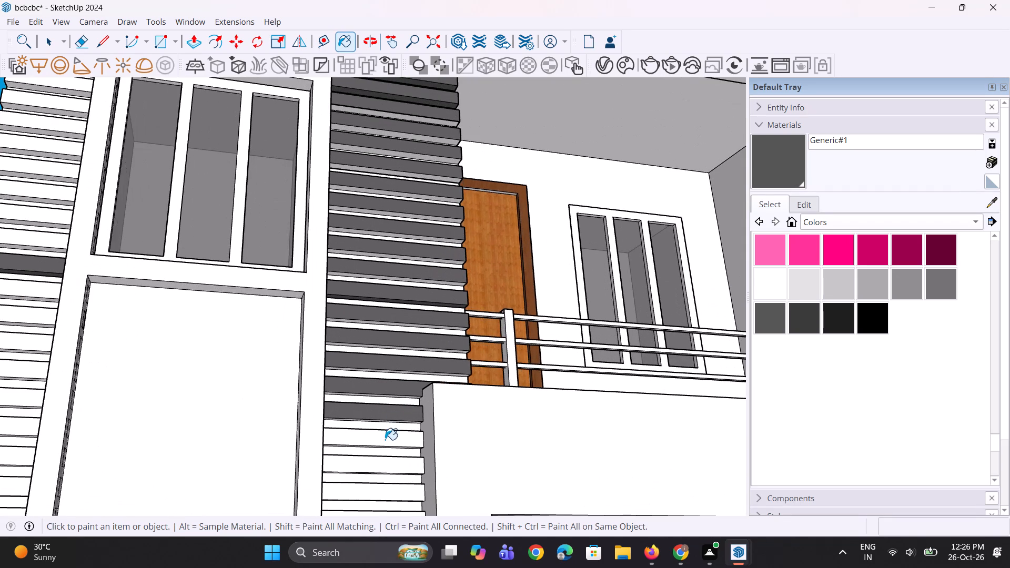
{"action": "left_click", "coordinate": [385, 440]}
{"action": "left_click", "coordinate": [397, 476]}
{"action": "middle_click_drag", "start_coordinate": [417, 391], "coordinate": [411, 344]}
{"action": "scroll", "coordinate": [418, 391], "scroll_direction": "up", "scroll_amount": 1}
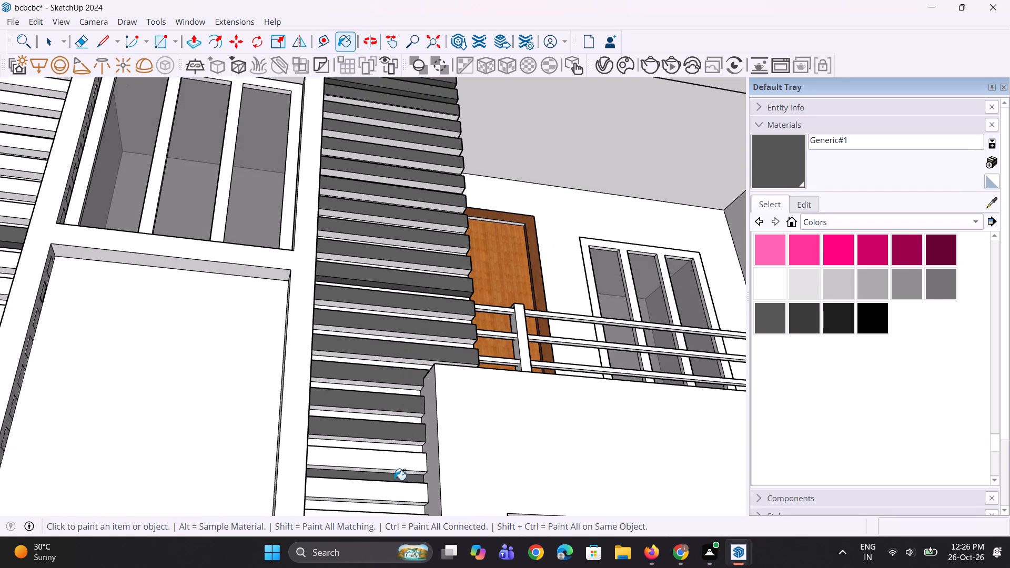
{"action": "middle_click_drag", "start_coordinate": [392, 467], "coordinate": [390, 497]}
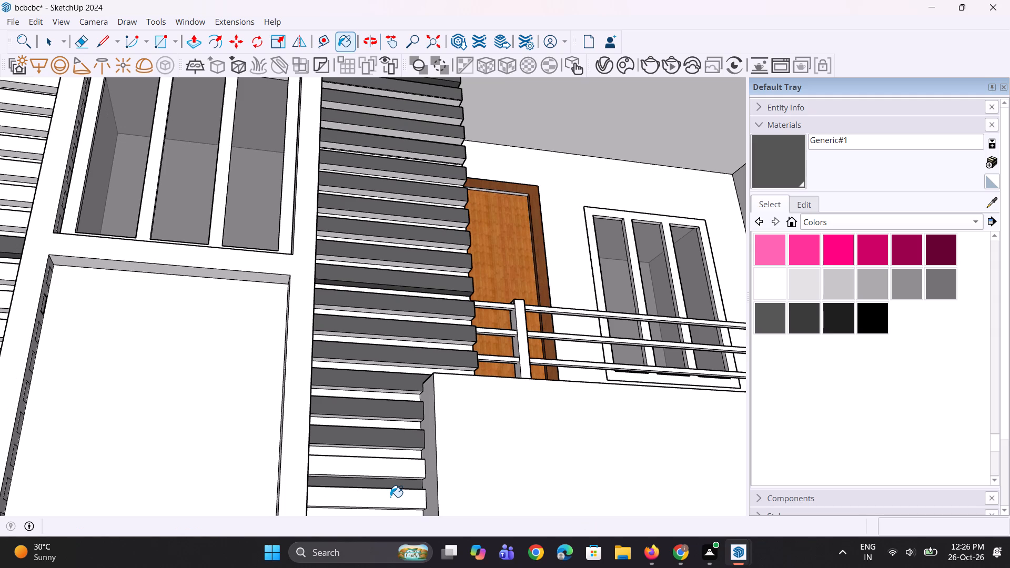
{"action": "key", "text": "ctrl+z"}
Paint the next five slat fronts down to the lower window's head with Generic#1, undoing the fill on the strip crossing the window.
{"action": "scroll", "coordinate": [445, 295], "scroll_direction": "down", "scroll_amount": 6}
{"action": "scroll", "coordinate": [384, 279], "scroll_direction": "down", "scroll_amount": 4}
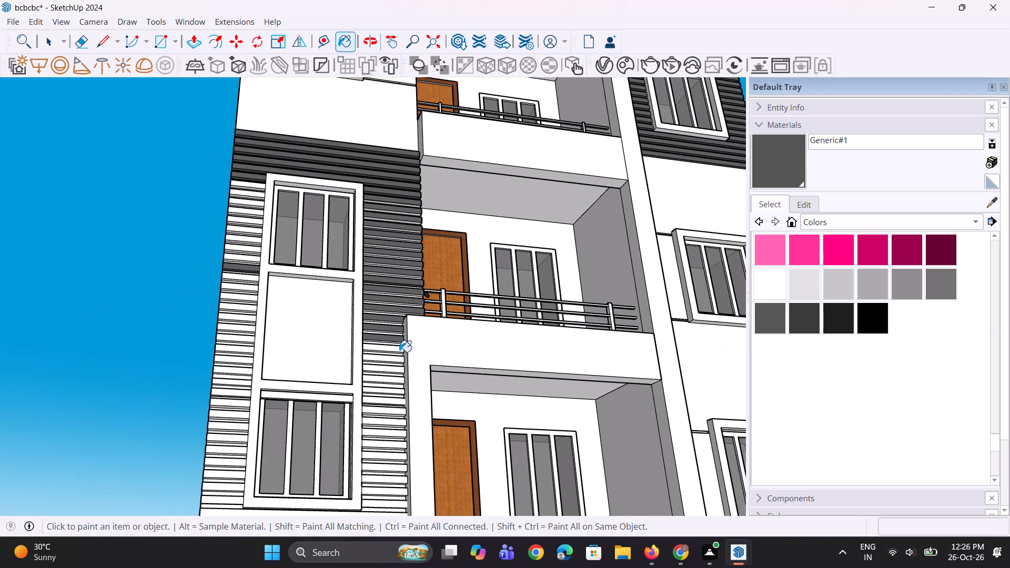
{"action": "middle_click", "coordinate": [399, 374]}
{"action": "scroll", "coordinate": [376, 391], "scroll_direction": "up", "scroll_amount": 10}
{"action": "left_click", "coordinate": [392, 313]}
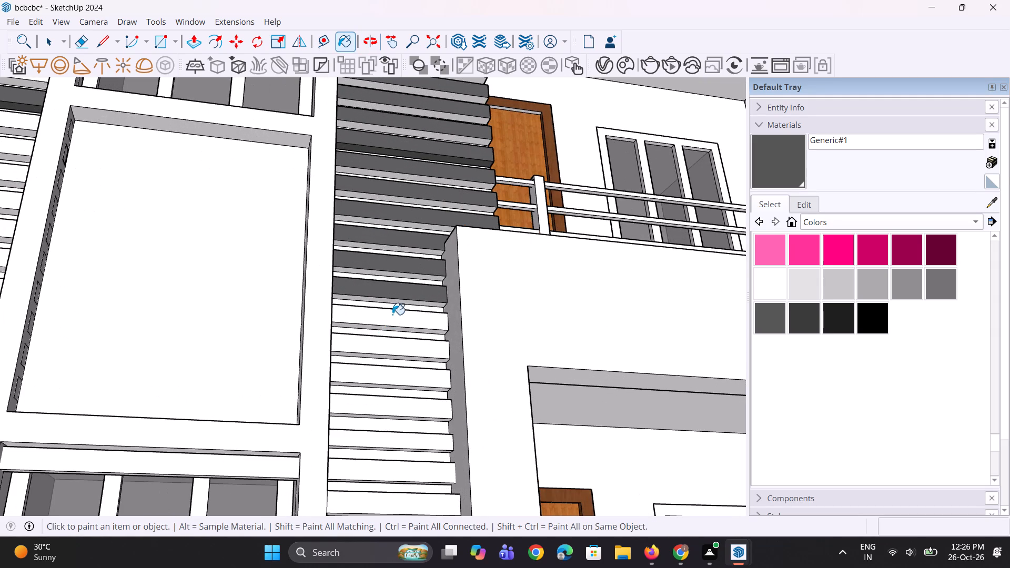
{"action": "left_click", "coordinate": [404, 351]}
{"action": "left_click", "coordinate": [435, 384]}
{"action": "left_click", "coordinate": [442, 414]}
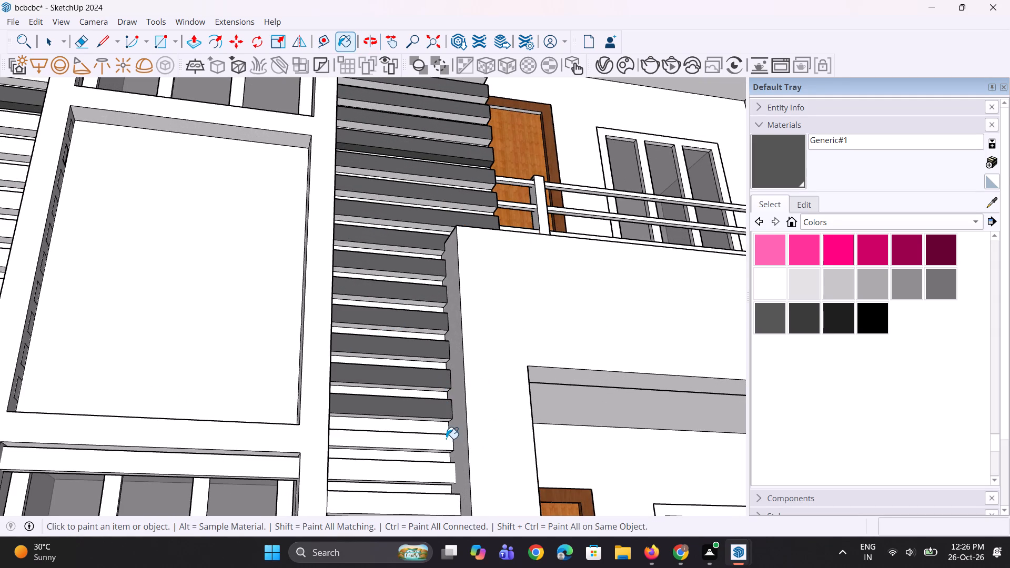
{"action": "left_click", "coordinate": [446, 441]}
{"action": "left_click", "coordinate": [445, 468]}
{"action": "scroll", "coordinate": [421, 336], "scroll_direction": "down", "scroll_amount": 8}
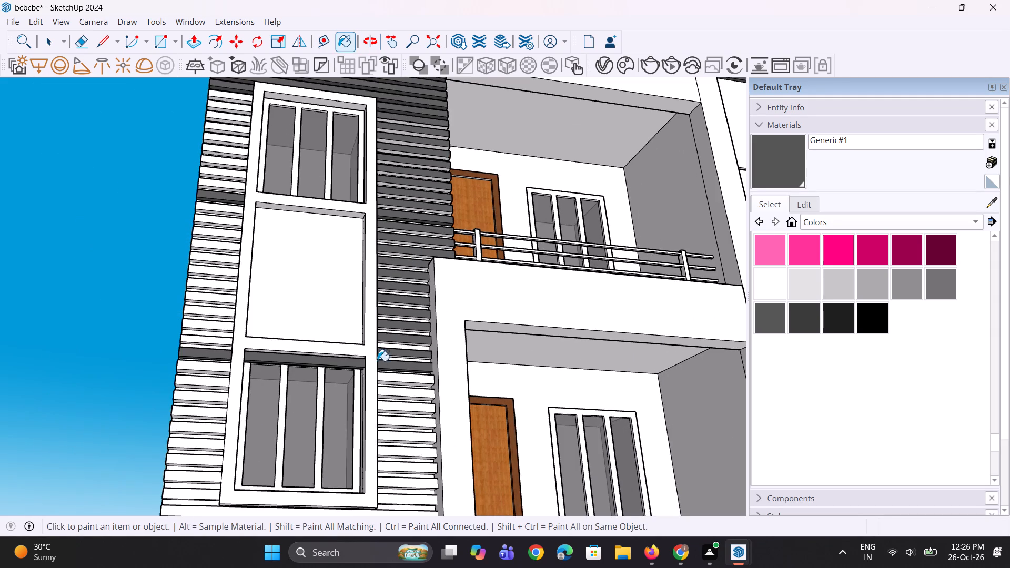
{"action": "middle_click_drag", "start_coordinate": [375, 369], "coordinate": [353, 409]}
{"action": "scroll", "coordinate": [342, 413], "scroll_direction": "up", "scroll_amount": 3}
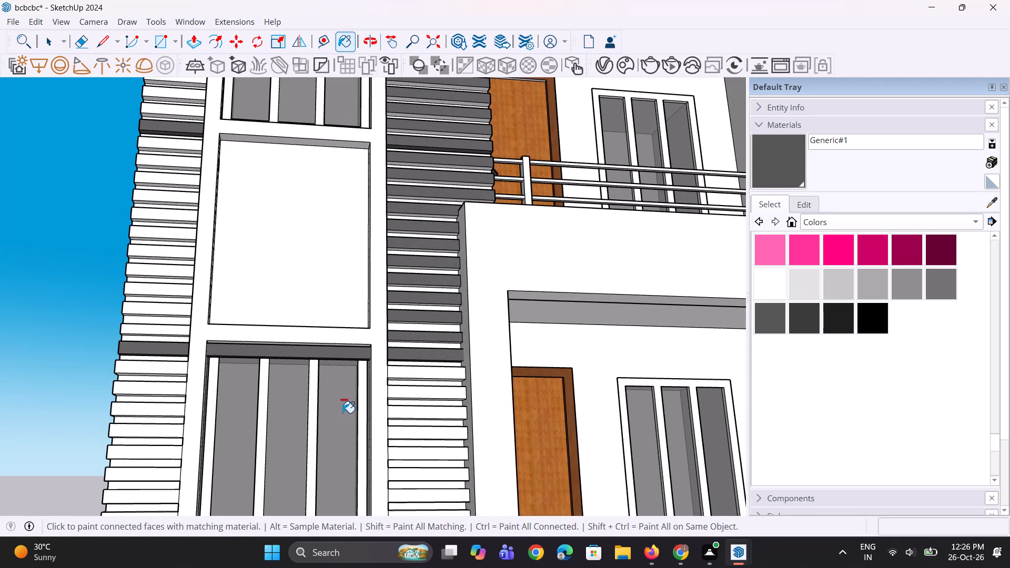
{"action": "key", "text": "ctrl+z"}
Paint the front faces of the four slats below the unpainted strip, beside the lower window, with Generic#1.
{"action": "scroll", "coordinate": [388, 338], "scroll_direction": "up", "scroll_amount": 2}
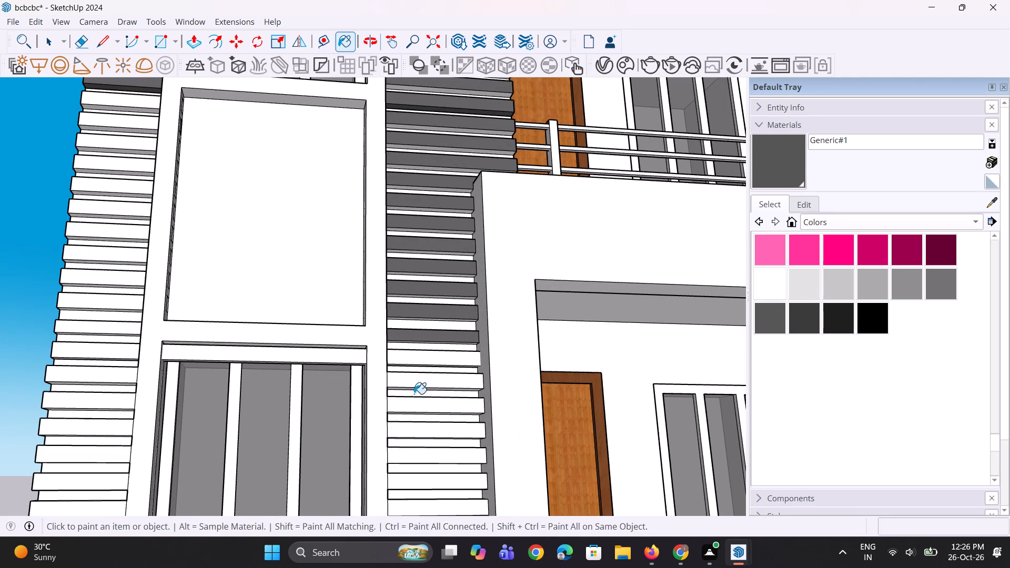
{"action": "left_click", "coordinate": [429, 382]}
{"action": "left_click", "coordinate": [429, 408]}
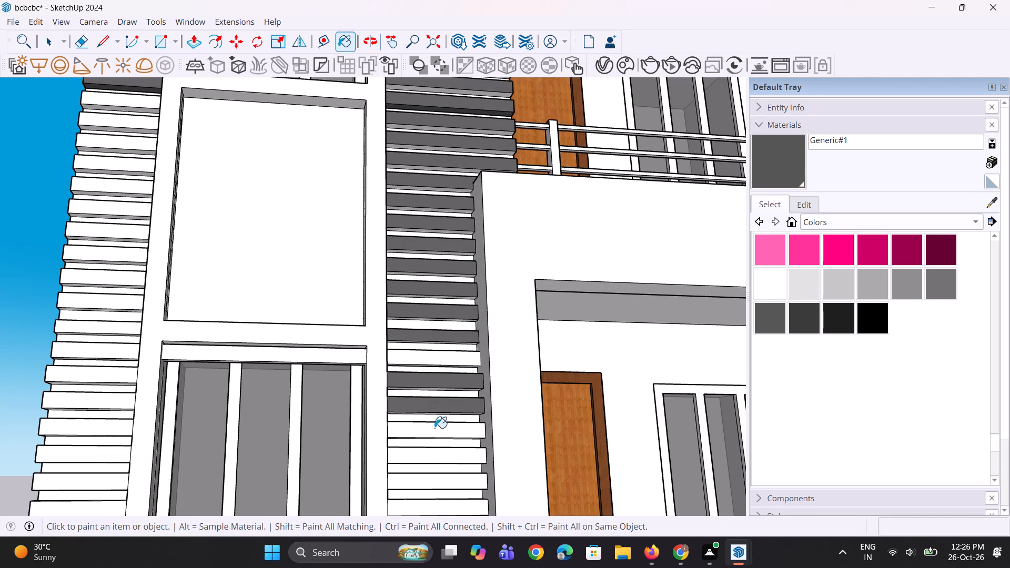
{"action": "left_click", "coordinate": [436, 432]}
{"action": "left_click", "coordinate": [443, 464]}
{"action": "left_click", "coordinate": [455, 453]}
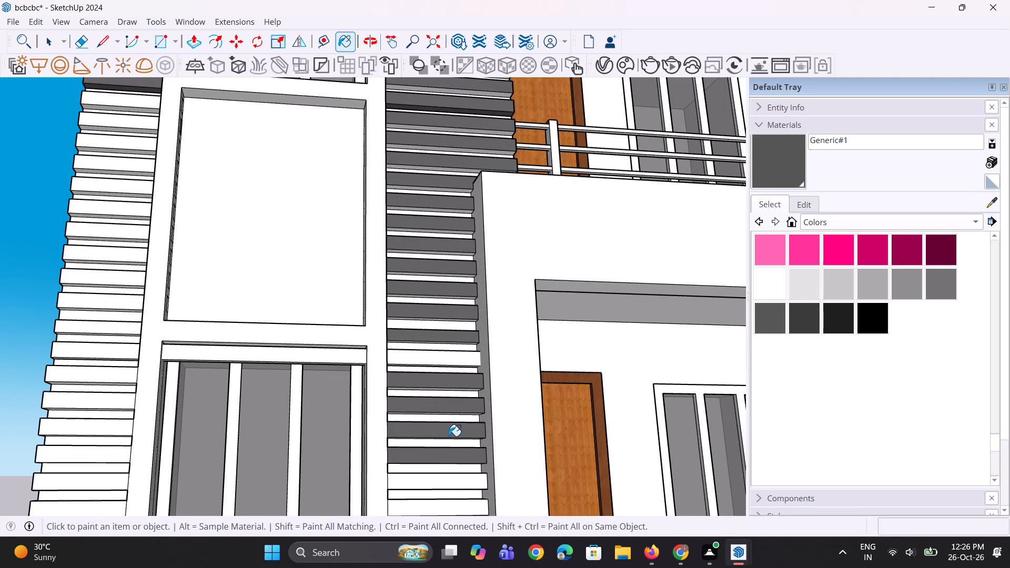
Explode the slat strip that runs across the lower window's head and both louvered sides, and clear the selection.
{"action": "key", "text": "space"}
{"action": "key", "text": "space"}
{"action": "left_click", "coordinate": [304, 353]}
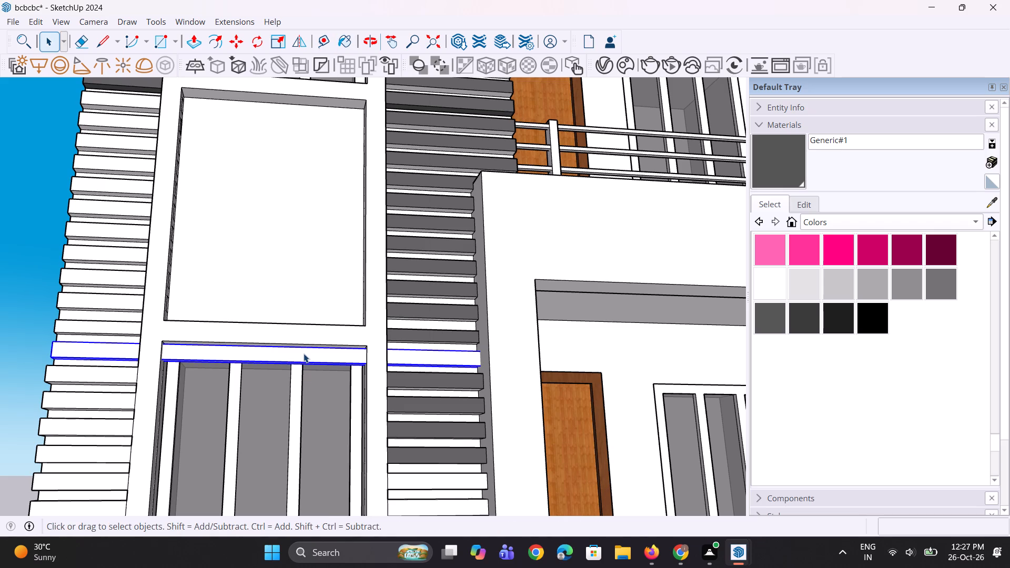
{"action": "right_click", "coordinate": [304, 353]}
{"action": "left_click", "coordinate": [359, 165]}
{"action": "scroll", "coordinate": [408, 287], "scroll_direction": "up", "scroll_amount": 1}
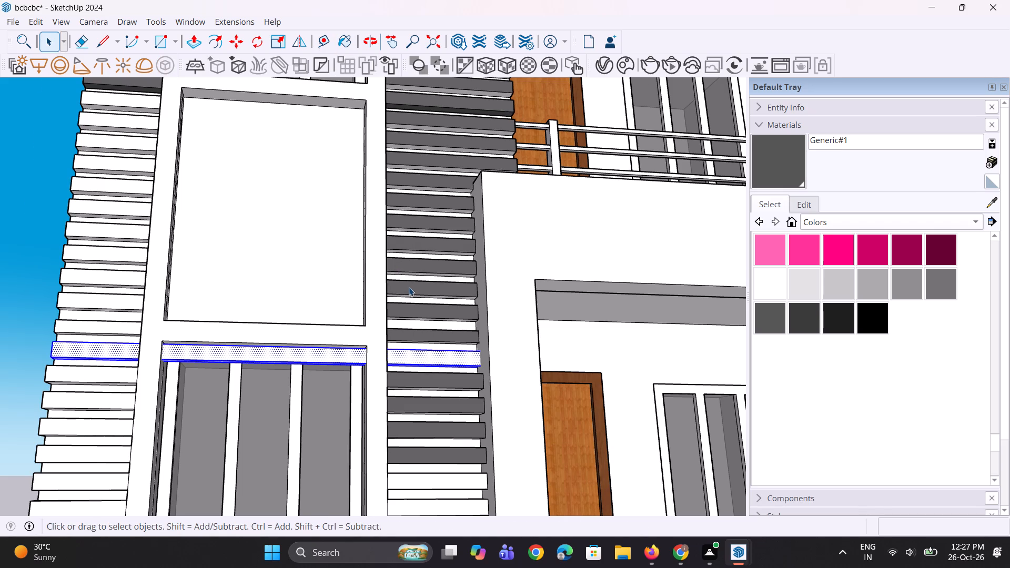
{"action": "scroll", "coordinate": [442, 271], "scroll_direction": "down", "scroll_amount": 5}
{"action": "key", "text": "space"}
{"action": "left_click", "coordinate": [104, 287]}
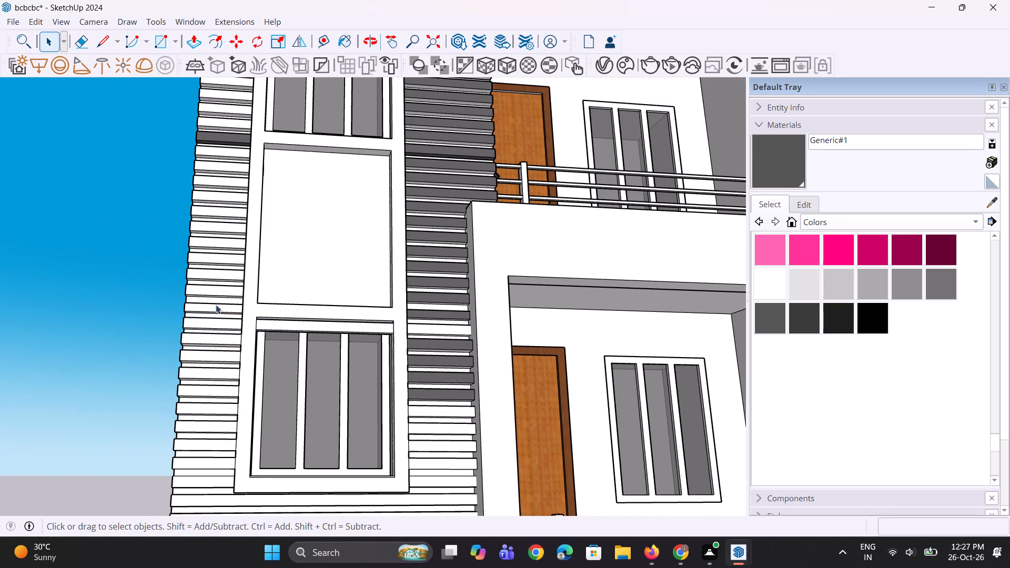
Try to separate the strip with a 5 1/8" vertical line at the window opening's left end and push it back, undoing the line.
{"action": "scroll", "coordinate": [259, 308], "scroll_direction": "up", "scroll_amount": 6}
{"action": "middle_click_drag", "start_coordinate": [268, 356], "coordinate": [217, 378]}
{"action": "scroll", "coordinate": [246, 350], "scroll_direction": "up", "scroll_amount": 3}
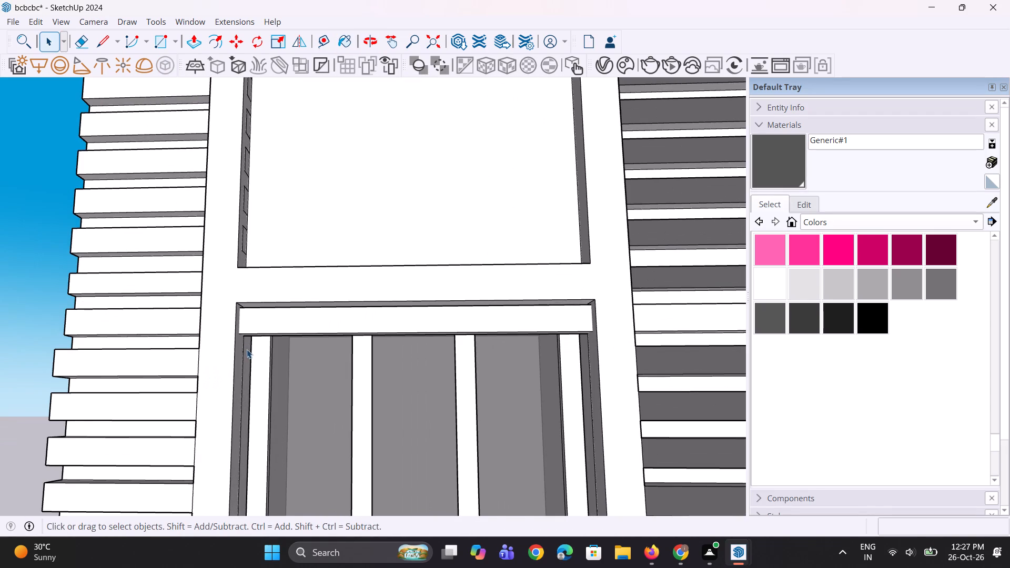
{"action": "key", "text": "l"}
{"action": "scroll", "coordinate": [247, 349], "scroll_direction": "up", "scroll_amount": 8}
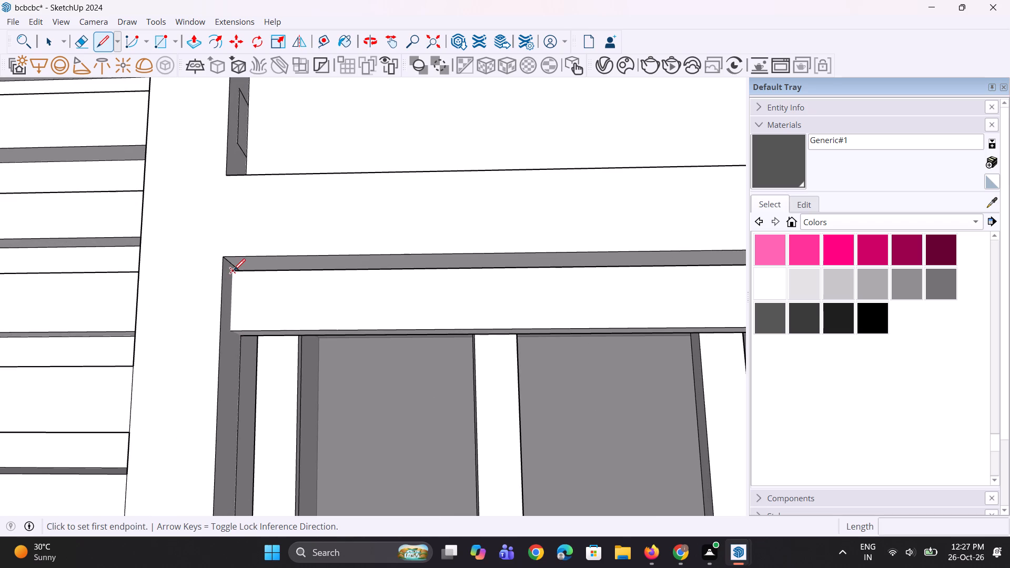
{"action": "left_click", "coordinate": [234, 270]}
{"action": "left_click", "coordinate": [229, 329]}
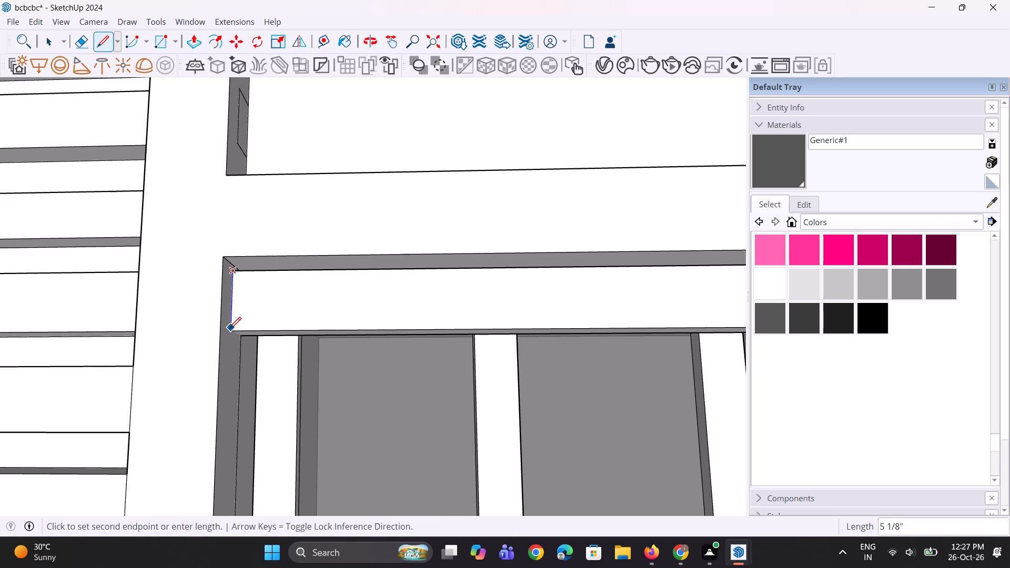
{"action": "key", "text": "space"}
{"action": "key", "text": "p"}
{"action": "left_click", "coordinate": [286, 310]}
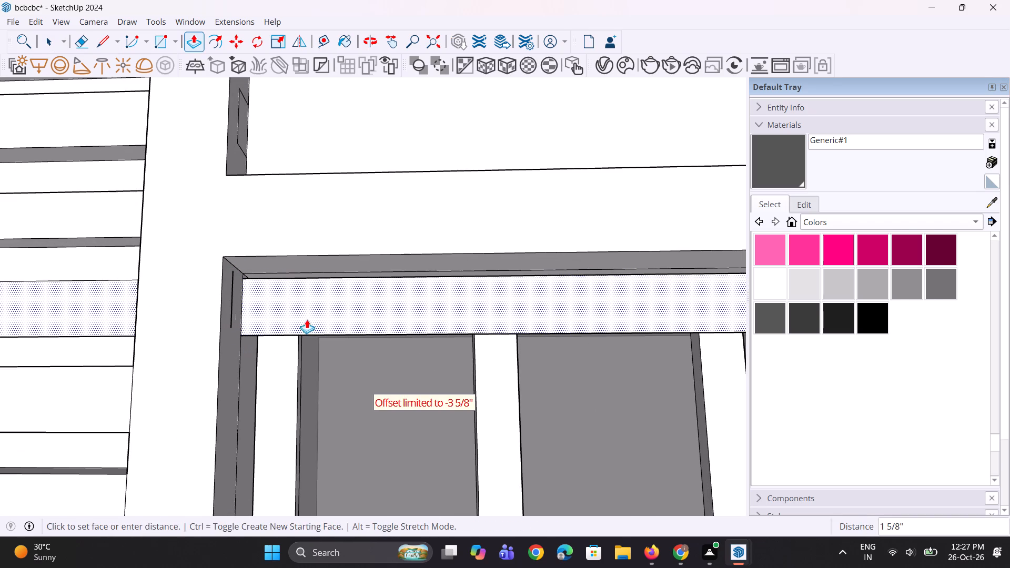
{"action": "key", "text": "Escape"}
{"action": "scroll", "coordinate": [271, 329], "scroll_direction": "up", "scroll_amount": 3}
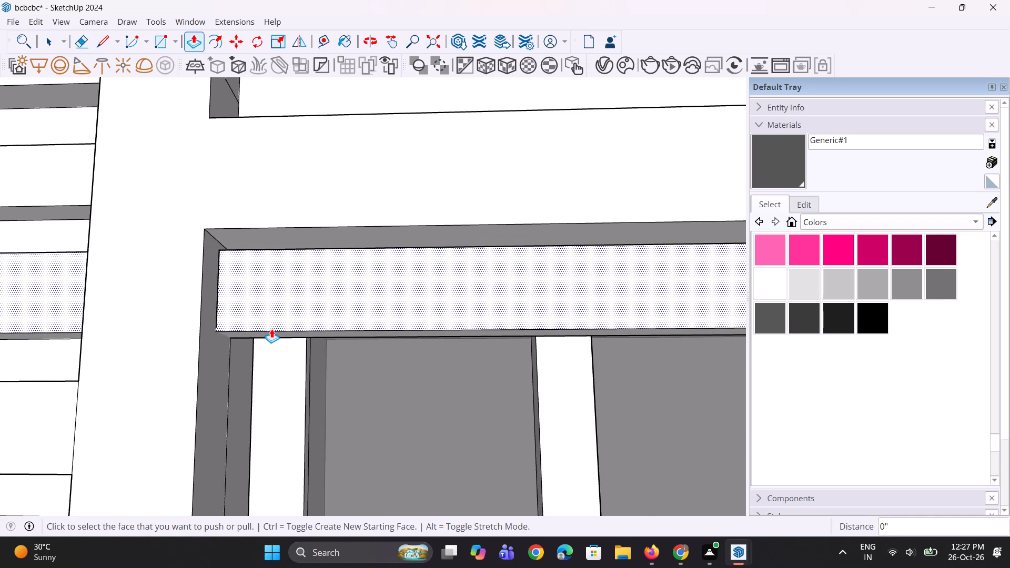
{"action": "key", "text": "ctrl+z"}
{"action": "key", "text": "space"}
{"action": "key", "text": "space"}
Draw a vertical line closing the strip's left end in the window opening and push the strip back 3 5/8" to the window frame.
{"action": "key", "text": "l"}
{"action": "scroll", "coordinate": [207, 252], "scroll_direction": "up", "scroll_amount": 2}
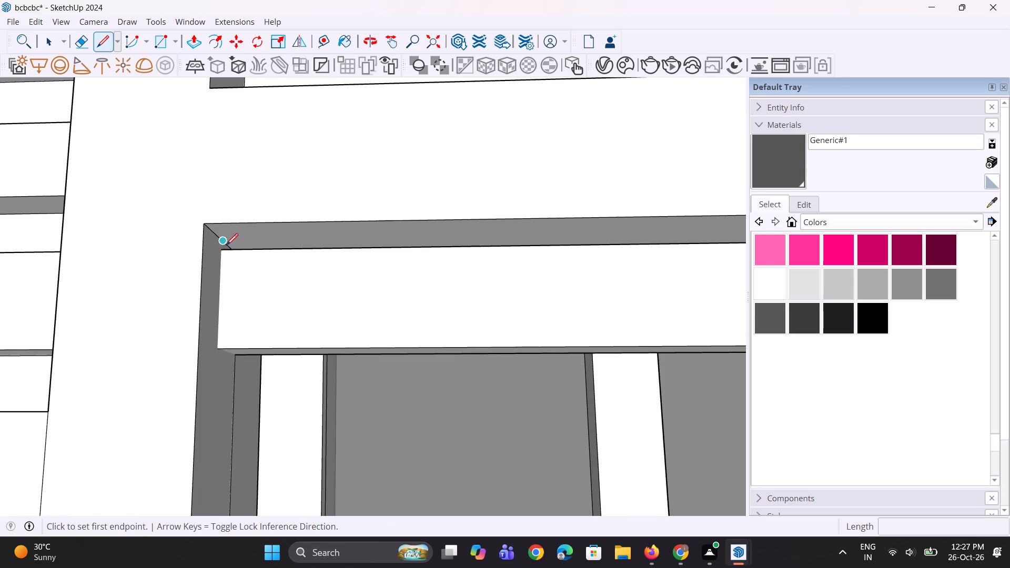
{"action": "left_click", "coordinate": [221, 250]}
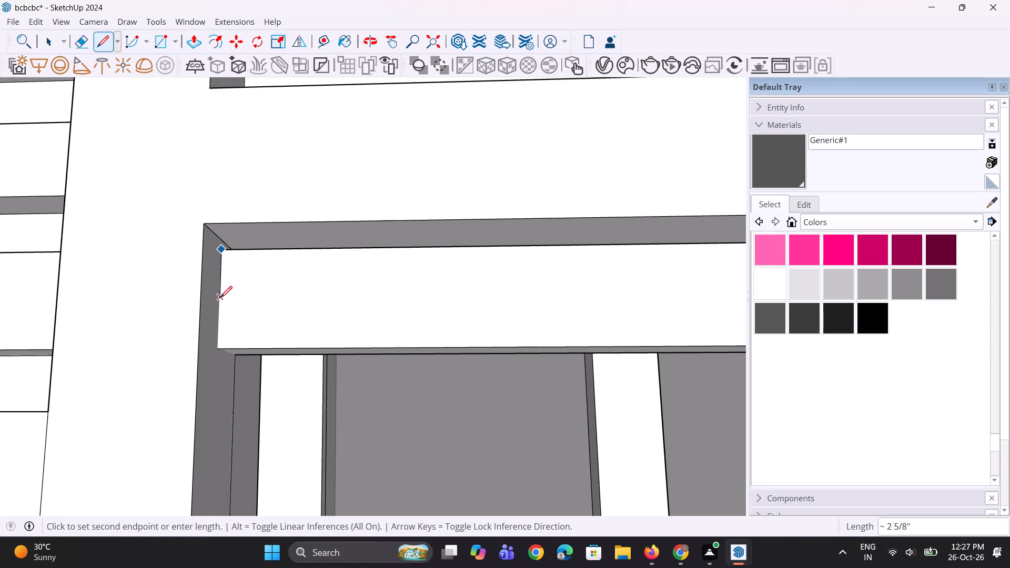
{"action": "key", "text": "Escape"}
{"action": "scroll", "coordinate": [225, 250], "scroll_direction": "up", "scroll_amount": 1}
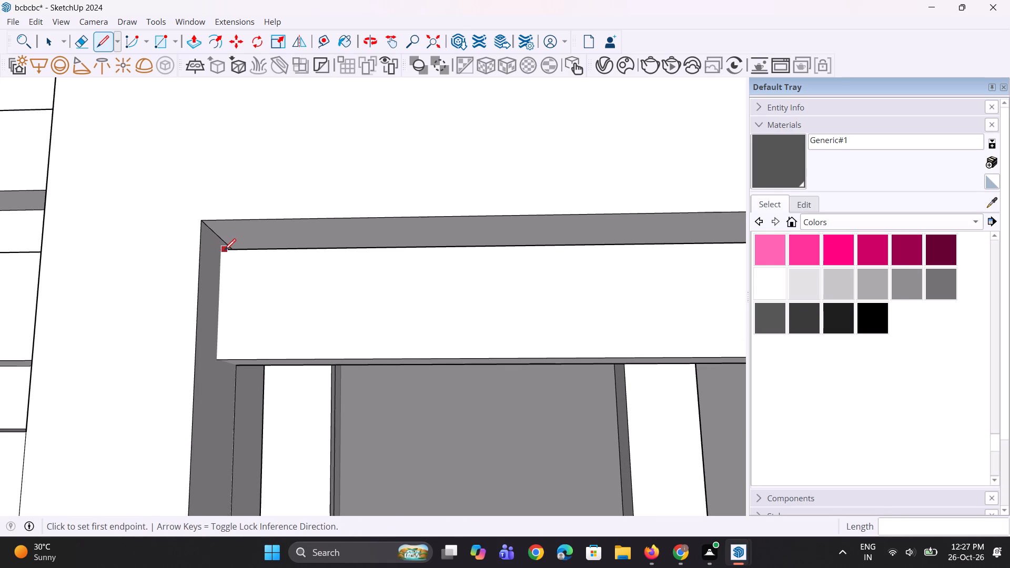
{"action": "left_click", "coordinate": [224, 250]}
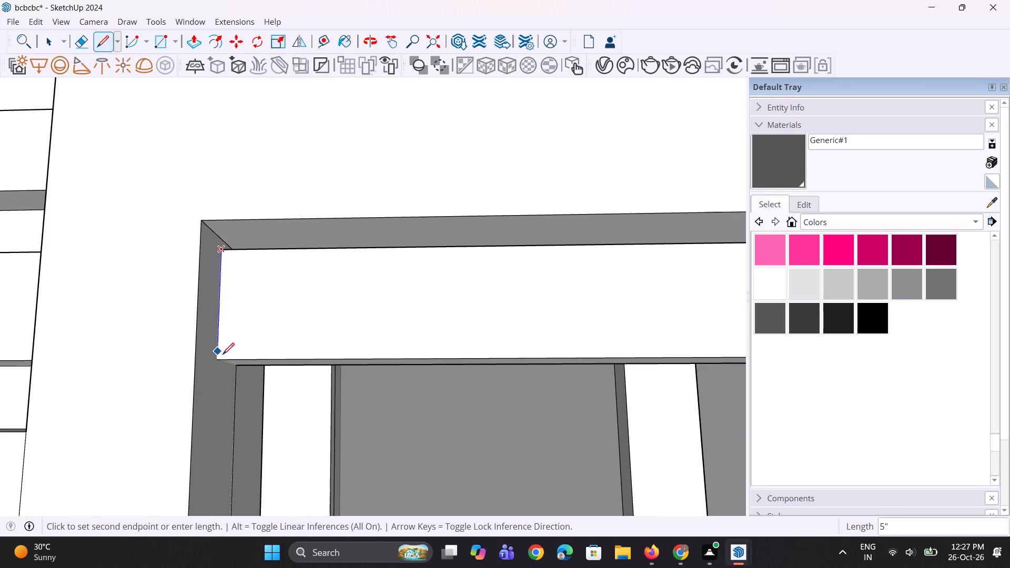
{"action": "left_click", "coordinate": [221, 357]}
{"action": "key", "text": "p"}
{"action": "left_click", "coordinate": [266, 322]}
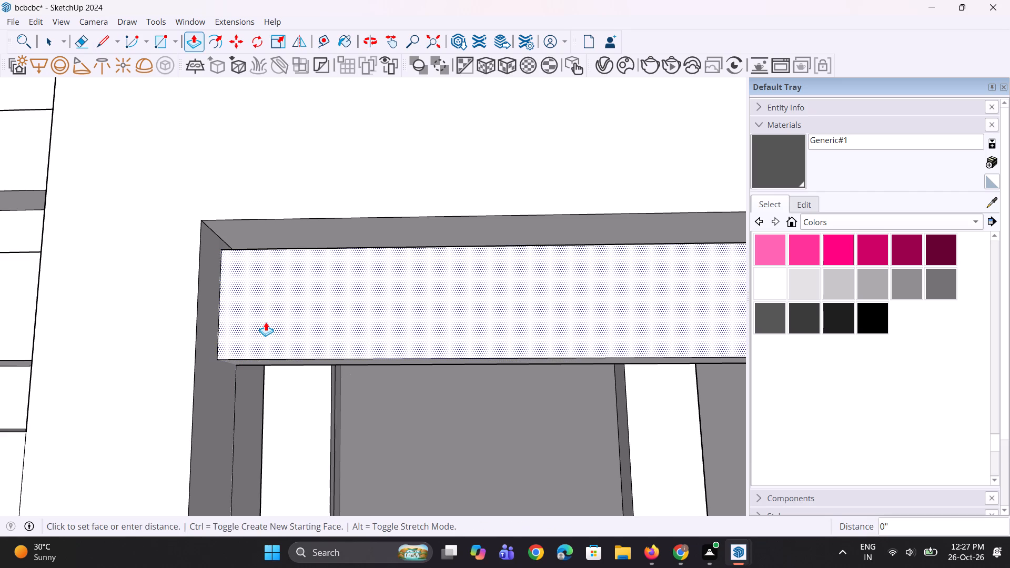
{"action": "left_click", "coordinate": [376, 359]}
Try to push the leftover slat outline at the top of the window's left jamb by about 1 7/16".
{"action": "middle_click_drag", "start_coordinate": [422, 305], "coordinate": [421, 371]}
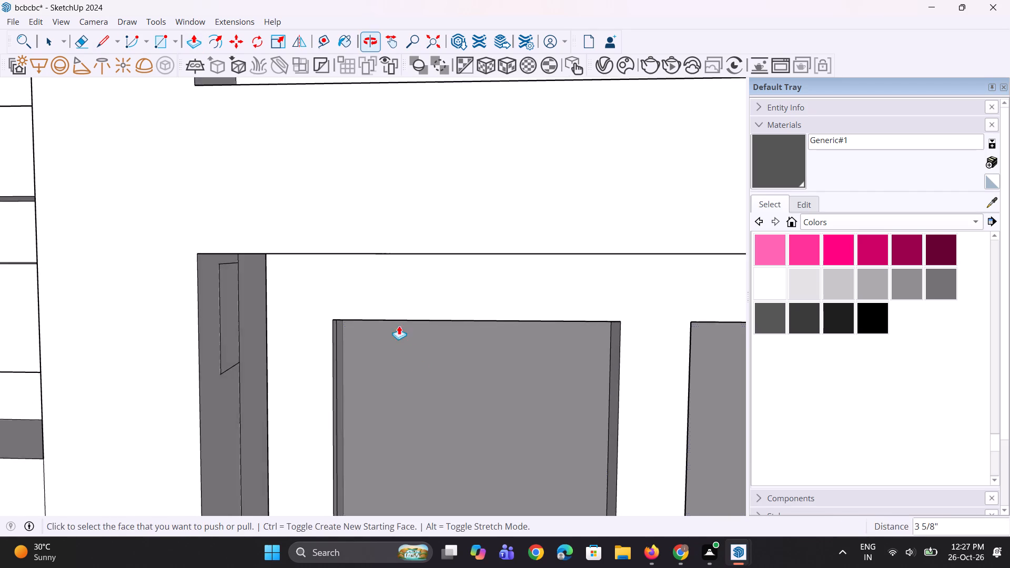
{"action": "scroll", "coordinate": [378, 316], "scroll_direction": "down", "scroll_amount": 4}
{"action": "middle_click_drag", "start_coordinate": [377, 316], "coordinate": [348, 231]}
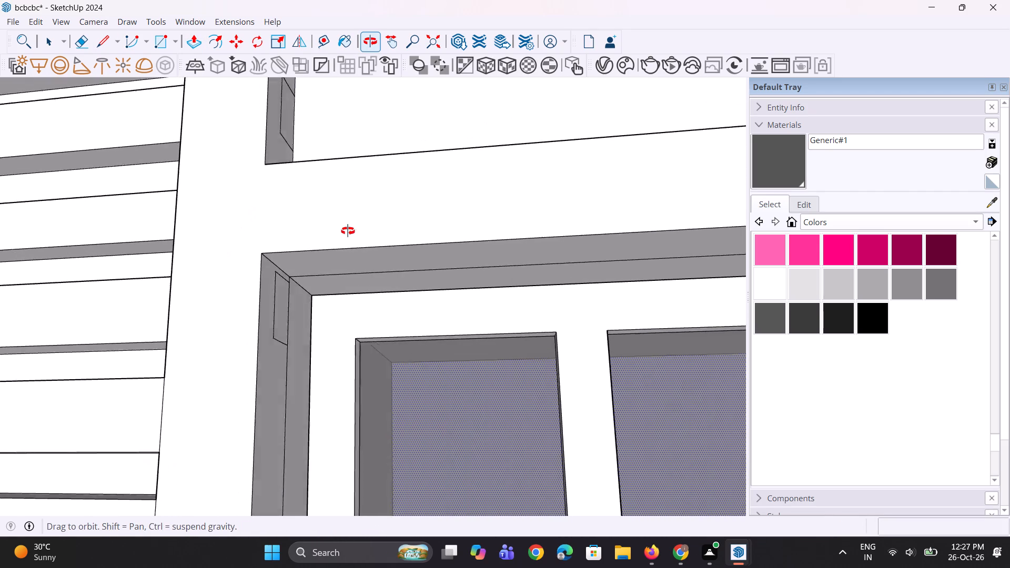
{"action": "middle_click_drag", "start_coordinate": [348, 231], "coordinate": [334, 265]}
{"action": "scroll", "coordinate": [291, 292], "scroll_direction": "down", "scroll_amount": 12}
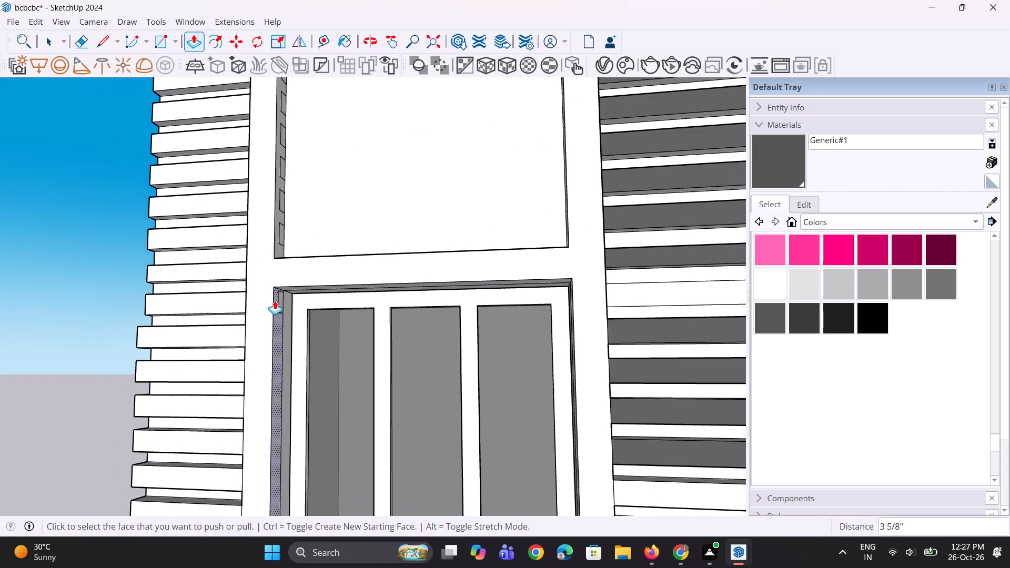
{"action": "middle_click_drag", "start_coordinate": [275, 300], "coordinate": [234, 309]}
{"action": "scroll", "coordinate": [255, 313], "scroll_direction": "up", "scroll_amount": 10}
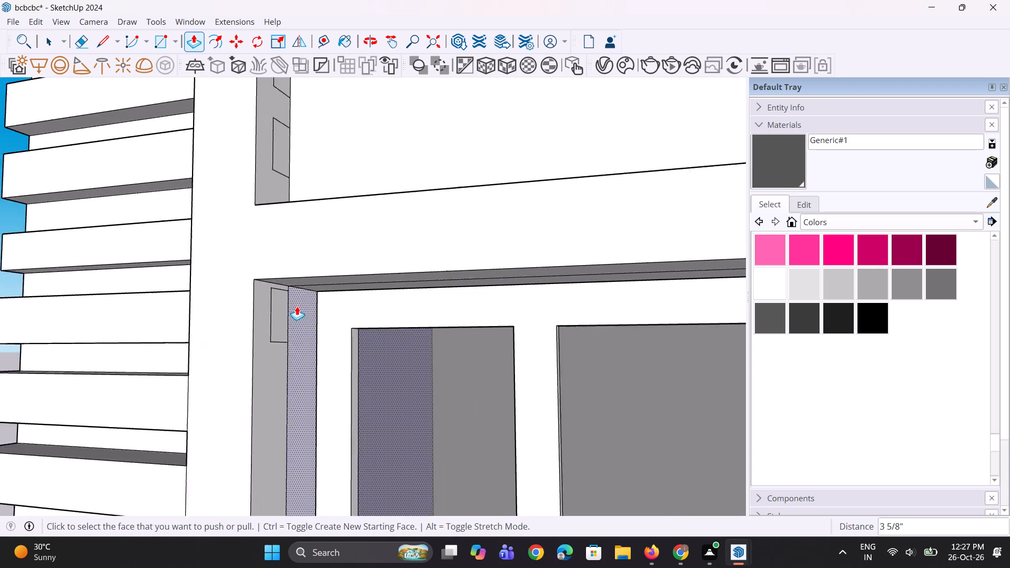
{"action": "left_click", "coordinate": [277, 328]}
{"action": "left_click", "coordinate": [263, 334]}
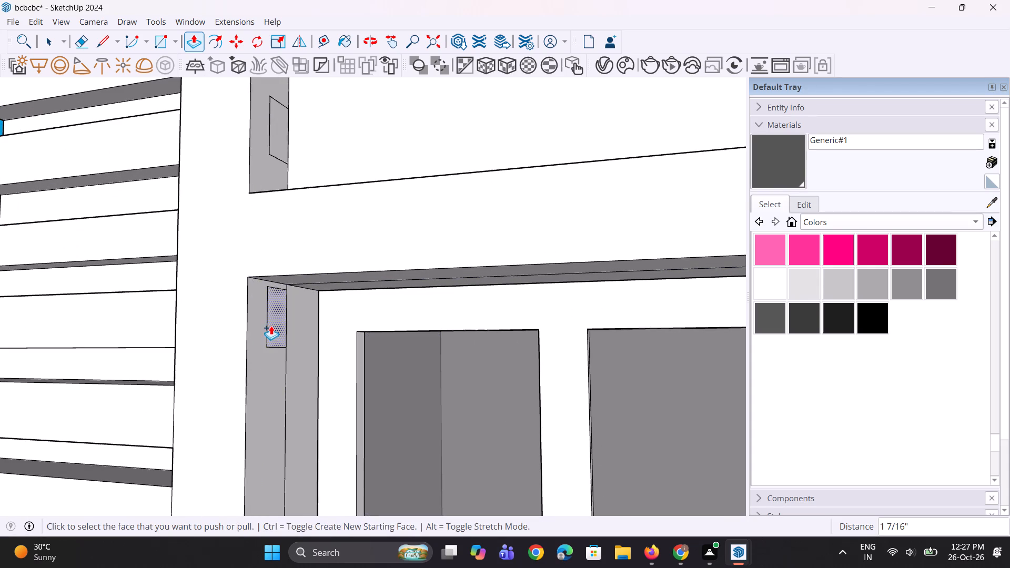
Erase the leftover slat outline on the window's left jamb and try to erase the seam line under the window head.
{"action": "middle_click_drag", "start_coordinate": [273, 327], "coordinate": [264, 276]}
{"action": "key", "text": "e"}
{"action": "scroll", "coordinate": [264, 271], "scroll_direction": "up", "scroll_amount": 2}
{"action": "left_click_drag", "start_coordinate": [268, 279], "coordinate": [277, 335]}
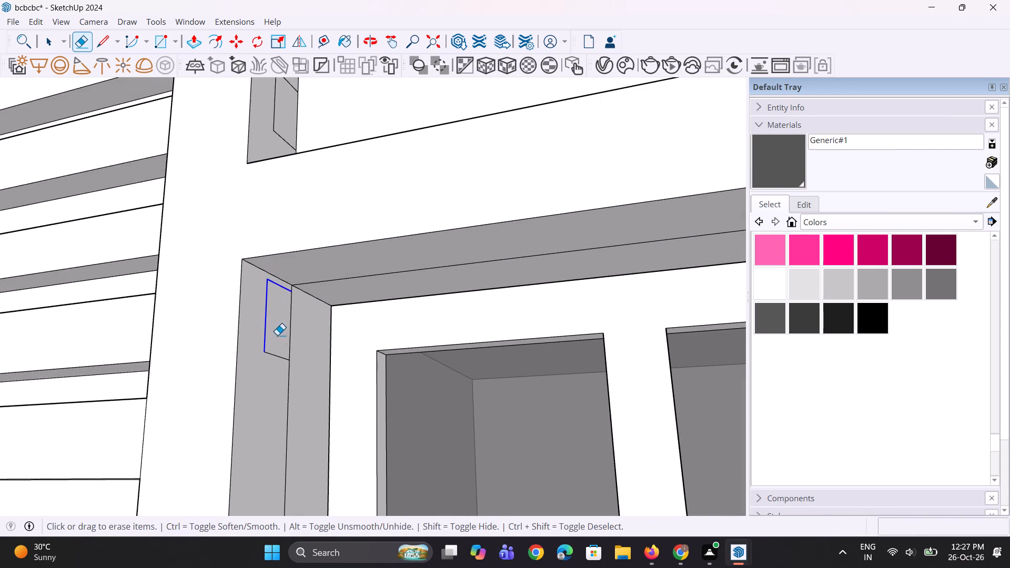
{"action": "left_click_drag", "start_coordinate": [277, 335], "coordinate": [278, 361]}
{"action": "scroll", "coordinate": [256, 366], "scroll_direction": "down", "scroll_amount": 7}
{"action": "middle_click_drag", "start_coordinate": [238, 380], "coordinate": [256, 383]}
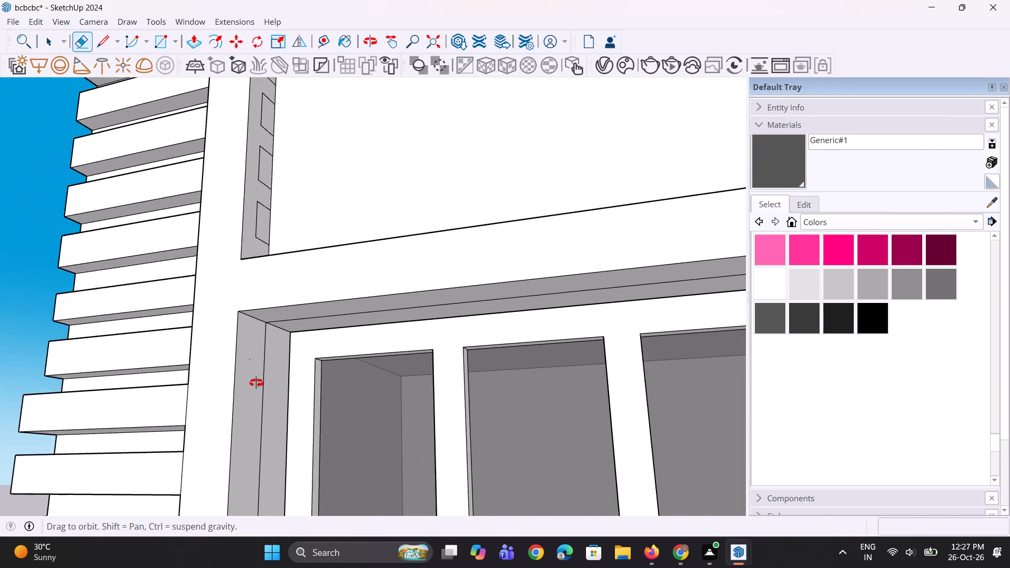
{"action": "middle_click_drag", "start_coordinate": [256, 383], "coordinate": [436, 369]}
{"action": "scroll", "coordinate": [416, 322], "scroll_direction": "up", "scroll_amount": 3}
{"action": "left_click", "coordinate": [426, 308]}
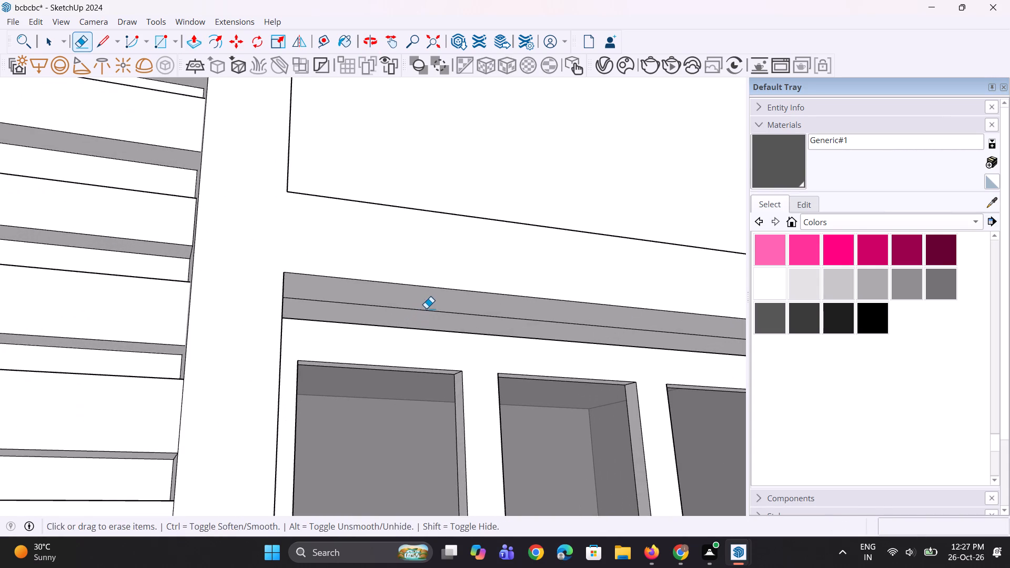
{"action": "scroll", "coordinate": [180, 366], "scroll_direction": "down", "scroll_amount": 11}
Pull the flat unpainted strip in the right-hand louver out 3 5/16" to line up with the slat above it.
{"action": "middle_click_drag", "start_coordinate": [480, 386], "coordinate": [335, 444]}
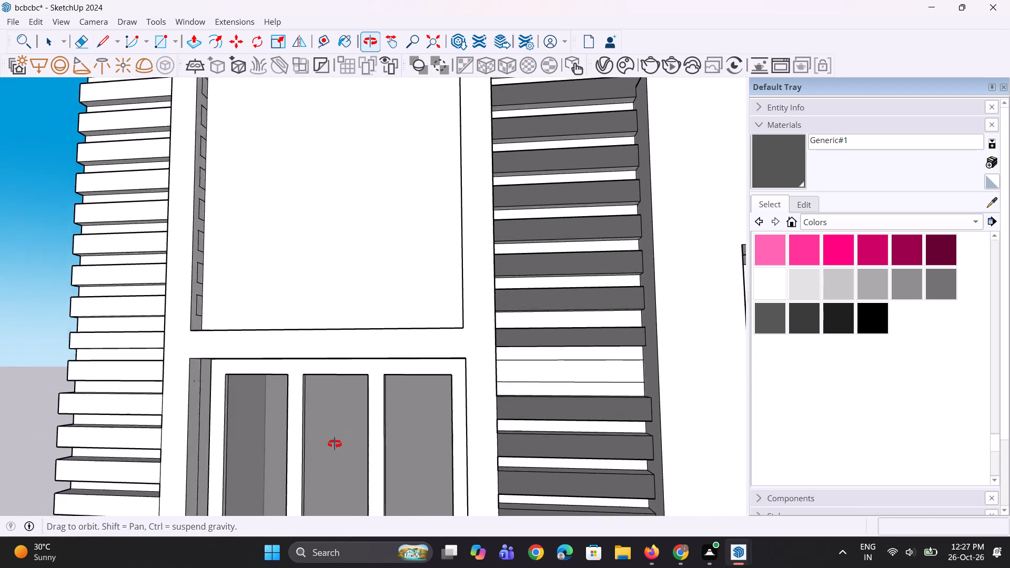
{"action": "middle_click_drag", "start_coordinate": [335, 444], "coordinate": [331, 444]}
{"action": "scroll", "coordinate": [448, 399], "scroll_direction": "up", "scroll_amount": 4}
{"action": "middle_click_drag", "start_coordinate": [600, 382], "coordinate": [546, 431]}
{"action": "scroll", "coordinate": [541, 403], "scroll_direction": "up", "scroll_amount": 2}
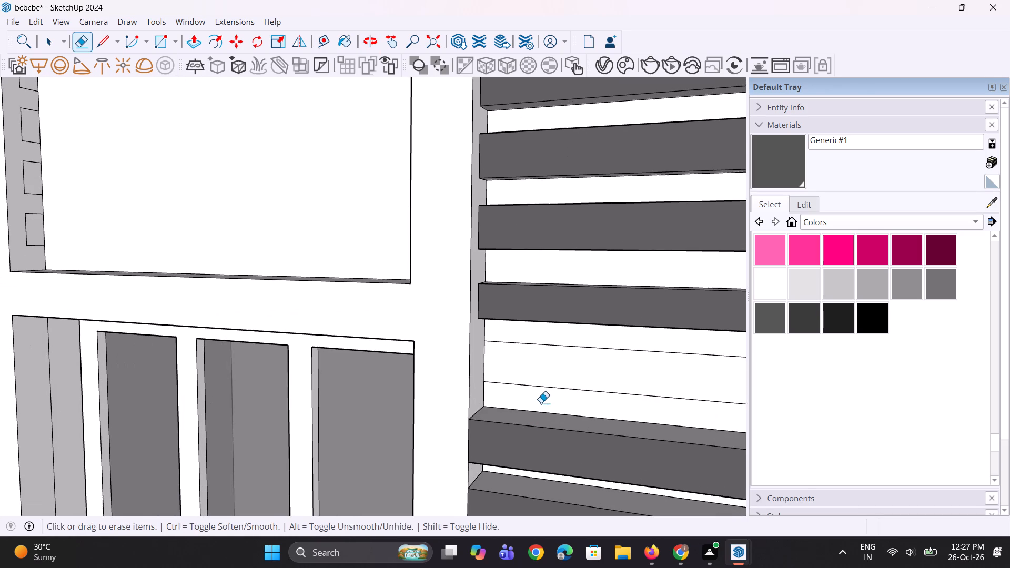
{"action": "key", "text": "p"}
{"action": "left_click", "coordinate": [582, 366]}
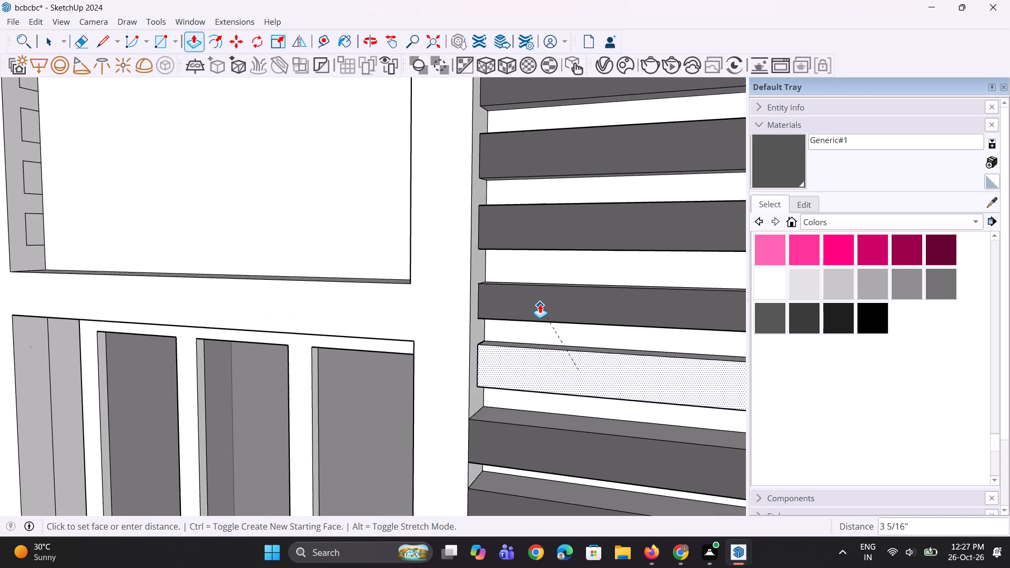
{"action": "left_click", "coordinate": [540, 304]}
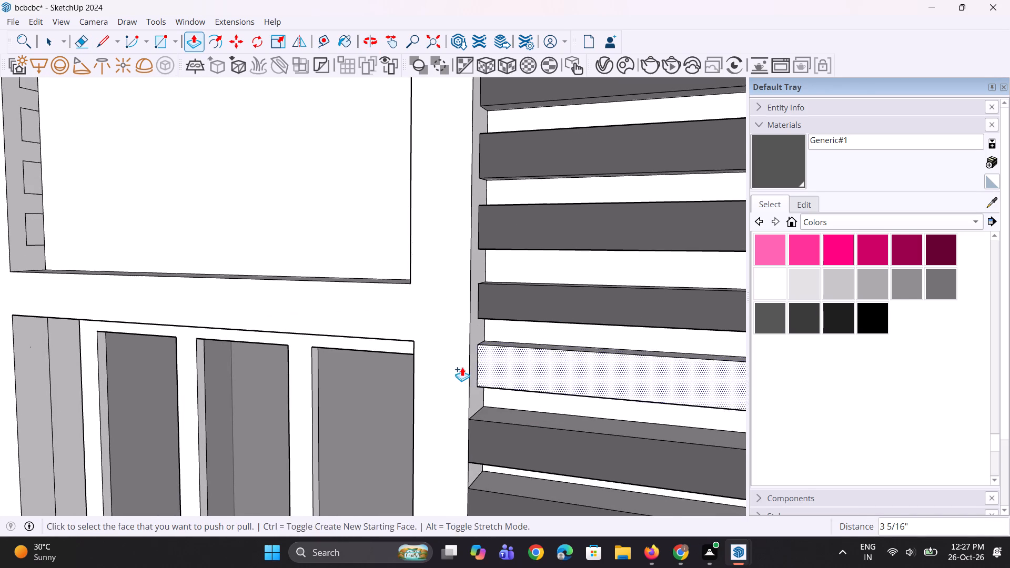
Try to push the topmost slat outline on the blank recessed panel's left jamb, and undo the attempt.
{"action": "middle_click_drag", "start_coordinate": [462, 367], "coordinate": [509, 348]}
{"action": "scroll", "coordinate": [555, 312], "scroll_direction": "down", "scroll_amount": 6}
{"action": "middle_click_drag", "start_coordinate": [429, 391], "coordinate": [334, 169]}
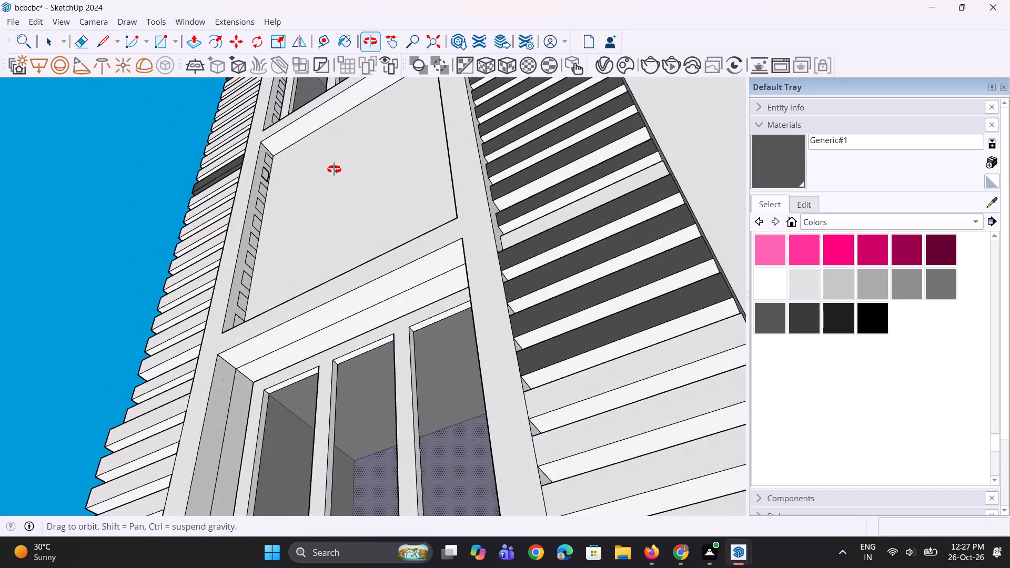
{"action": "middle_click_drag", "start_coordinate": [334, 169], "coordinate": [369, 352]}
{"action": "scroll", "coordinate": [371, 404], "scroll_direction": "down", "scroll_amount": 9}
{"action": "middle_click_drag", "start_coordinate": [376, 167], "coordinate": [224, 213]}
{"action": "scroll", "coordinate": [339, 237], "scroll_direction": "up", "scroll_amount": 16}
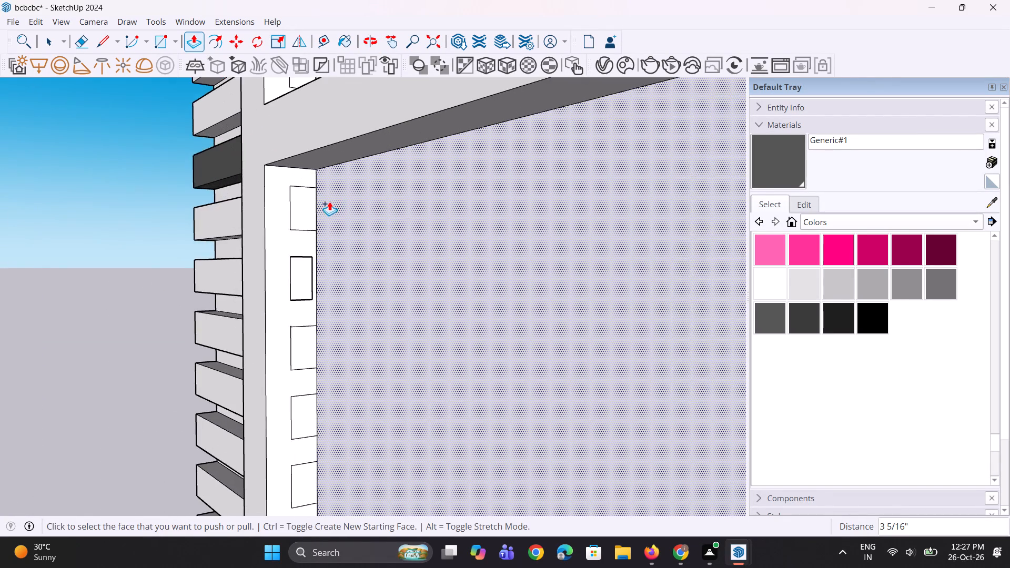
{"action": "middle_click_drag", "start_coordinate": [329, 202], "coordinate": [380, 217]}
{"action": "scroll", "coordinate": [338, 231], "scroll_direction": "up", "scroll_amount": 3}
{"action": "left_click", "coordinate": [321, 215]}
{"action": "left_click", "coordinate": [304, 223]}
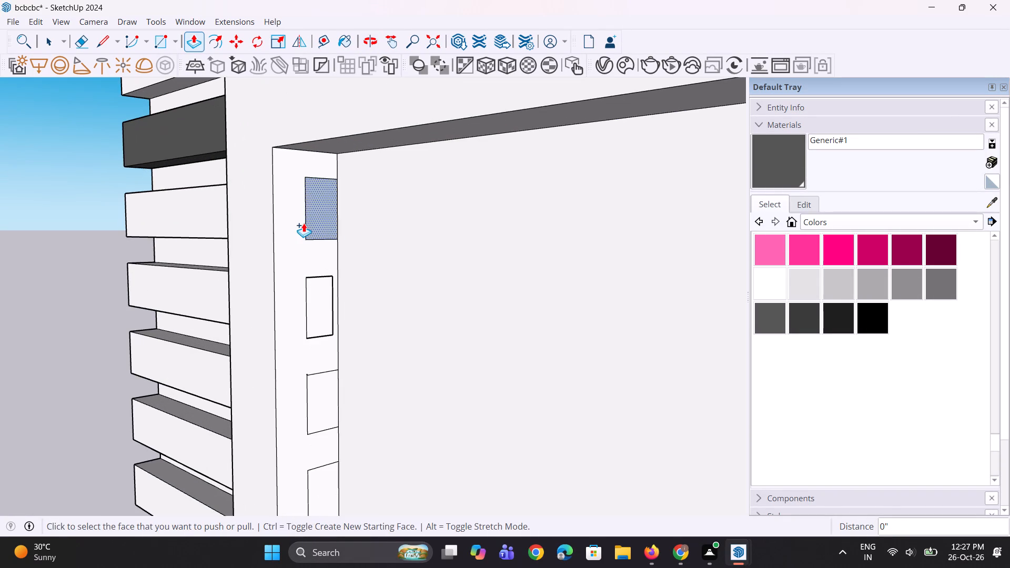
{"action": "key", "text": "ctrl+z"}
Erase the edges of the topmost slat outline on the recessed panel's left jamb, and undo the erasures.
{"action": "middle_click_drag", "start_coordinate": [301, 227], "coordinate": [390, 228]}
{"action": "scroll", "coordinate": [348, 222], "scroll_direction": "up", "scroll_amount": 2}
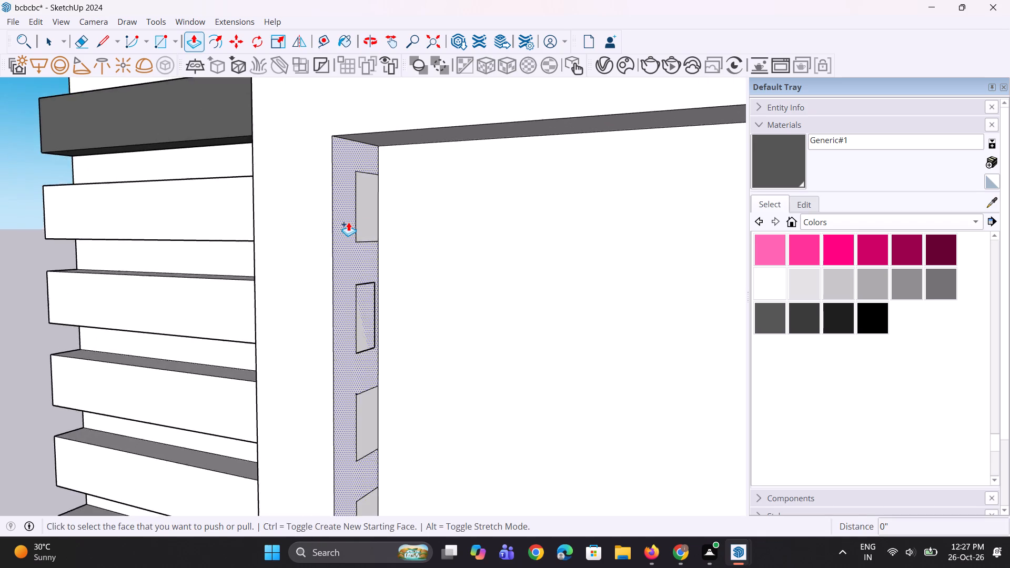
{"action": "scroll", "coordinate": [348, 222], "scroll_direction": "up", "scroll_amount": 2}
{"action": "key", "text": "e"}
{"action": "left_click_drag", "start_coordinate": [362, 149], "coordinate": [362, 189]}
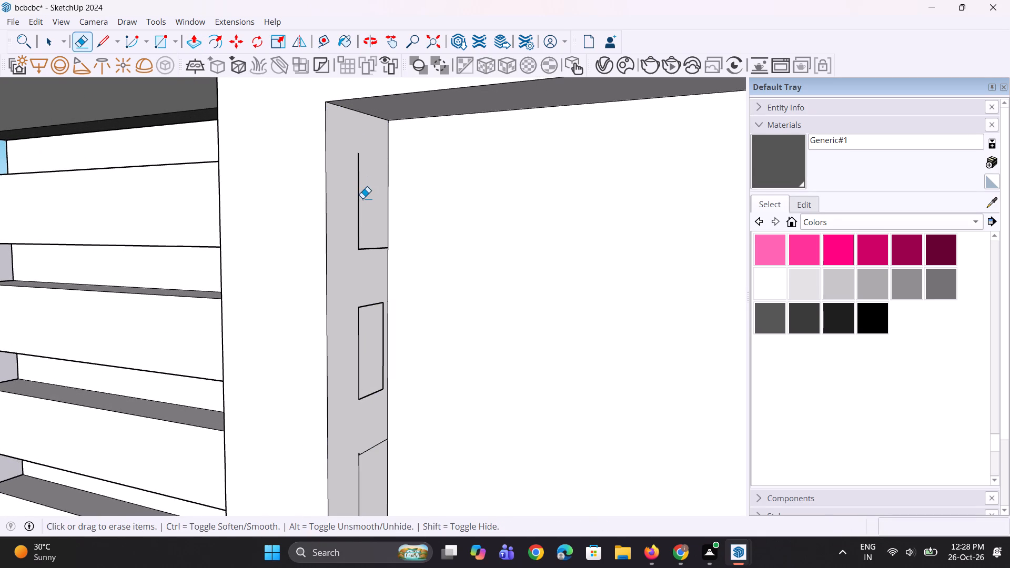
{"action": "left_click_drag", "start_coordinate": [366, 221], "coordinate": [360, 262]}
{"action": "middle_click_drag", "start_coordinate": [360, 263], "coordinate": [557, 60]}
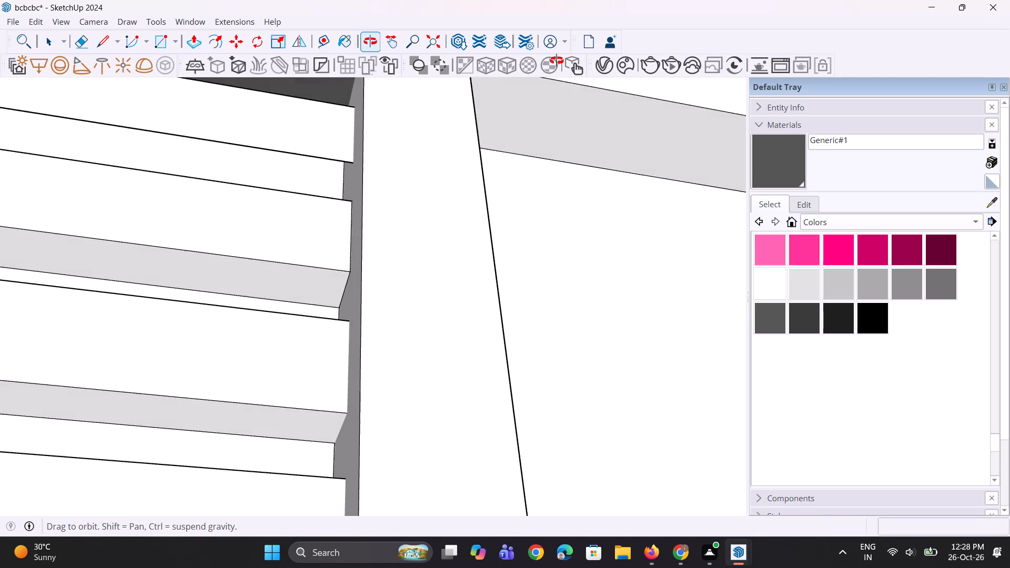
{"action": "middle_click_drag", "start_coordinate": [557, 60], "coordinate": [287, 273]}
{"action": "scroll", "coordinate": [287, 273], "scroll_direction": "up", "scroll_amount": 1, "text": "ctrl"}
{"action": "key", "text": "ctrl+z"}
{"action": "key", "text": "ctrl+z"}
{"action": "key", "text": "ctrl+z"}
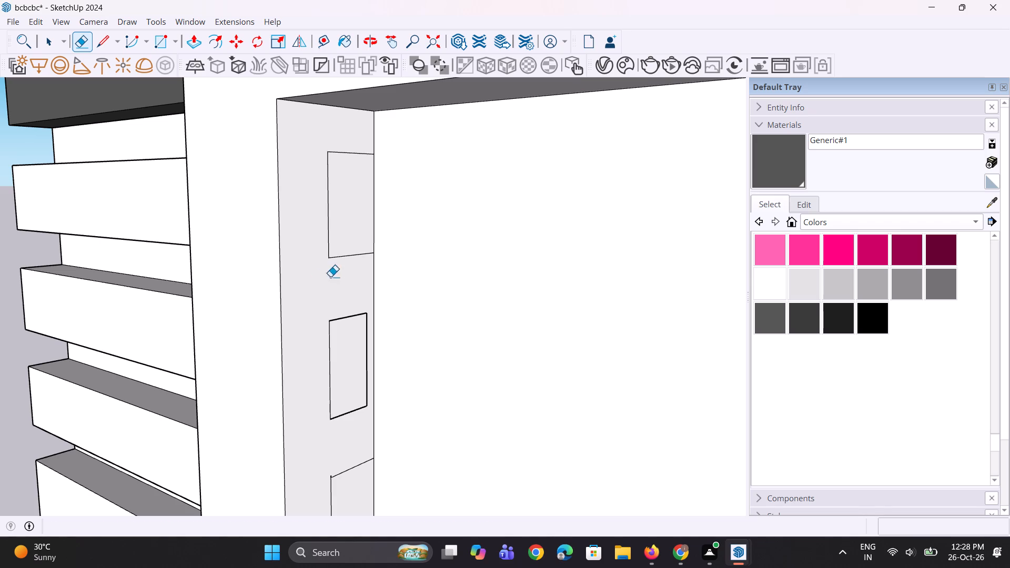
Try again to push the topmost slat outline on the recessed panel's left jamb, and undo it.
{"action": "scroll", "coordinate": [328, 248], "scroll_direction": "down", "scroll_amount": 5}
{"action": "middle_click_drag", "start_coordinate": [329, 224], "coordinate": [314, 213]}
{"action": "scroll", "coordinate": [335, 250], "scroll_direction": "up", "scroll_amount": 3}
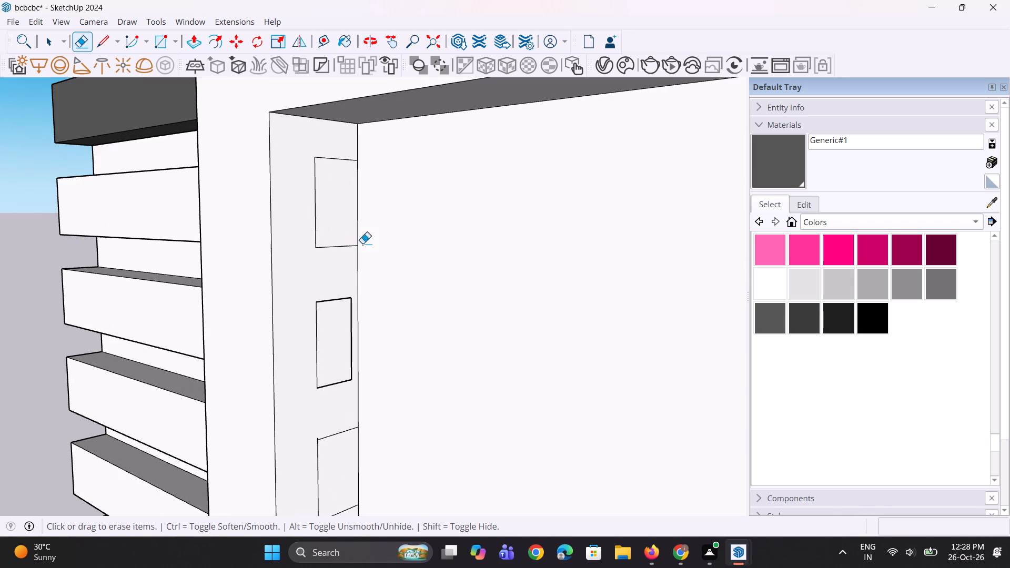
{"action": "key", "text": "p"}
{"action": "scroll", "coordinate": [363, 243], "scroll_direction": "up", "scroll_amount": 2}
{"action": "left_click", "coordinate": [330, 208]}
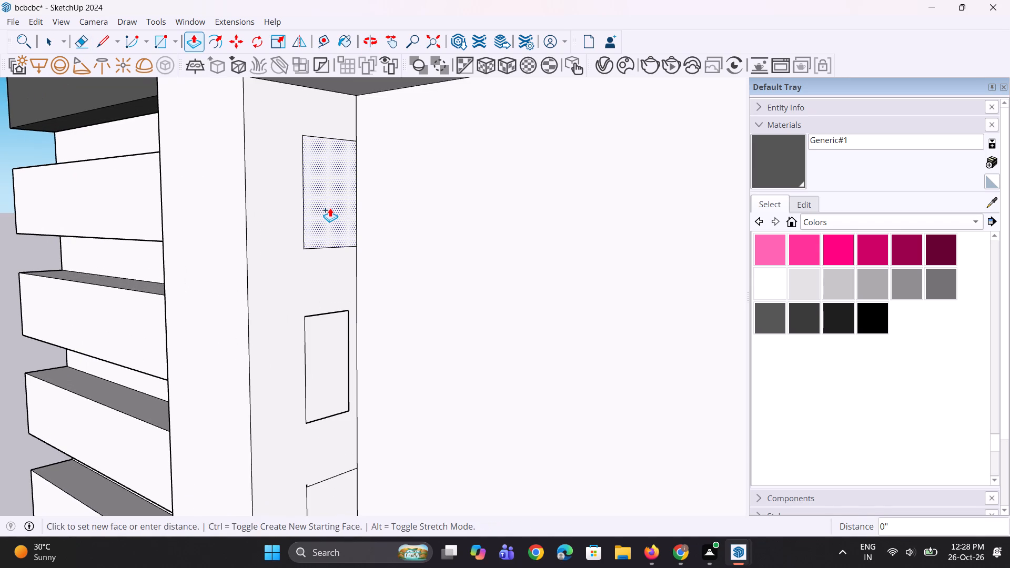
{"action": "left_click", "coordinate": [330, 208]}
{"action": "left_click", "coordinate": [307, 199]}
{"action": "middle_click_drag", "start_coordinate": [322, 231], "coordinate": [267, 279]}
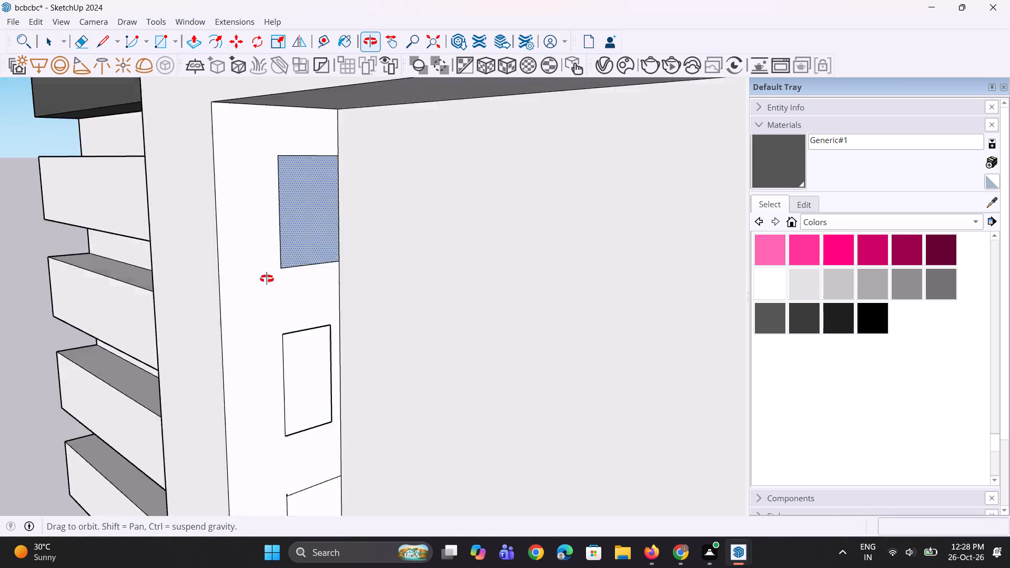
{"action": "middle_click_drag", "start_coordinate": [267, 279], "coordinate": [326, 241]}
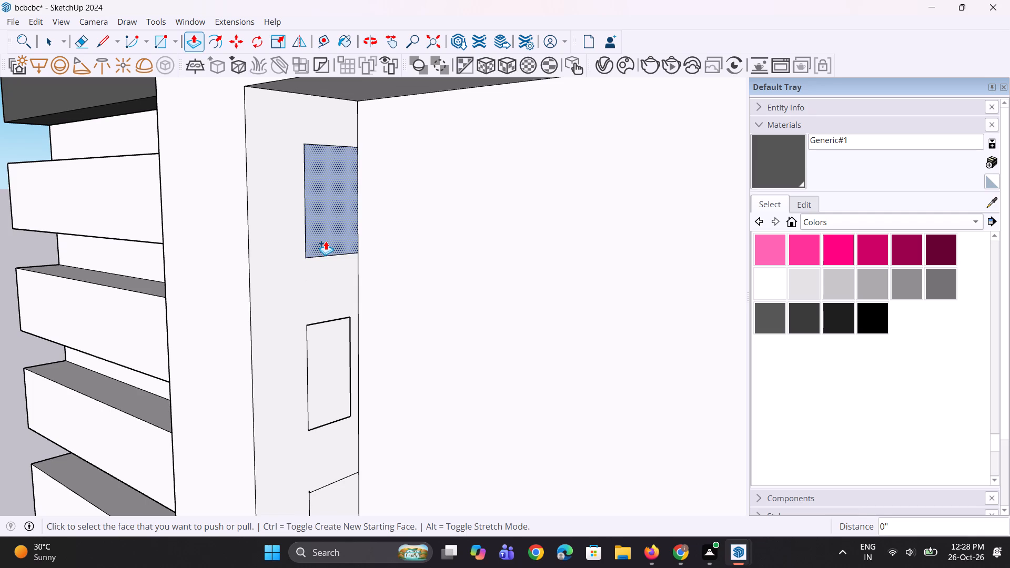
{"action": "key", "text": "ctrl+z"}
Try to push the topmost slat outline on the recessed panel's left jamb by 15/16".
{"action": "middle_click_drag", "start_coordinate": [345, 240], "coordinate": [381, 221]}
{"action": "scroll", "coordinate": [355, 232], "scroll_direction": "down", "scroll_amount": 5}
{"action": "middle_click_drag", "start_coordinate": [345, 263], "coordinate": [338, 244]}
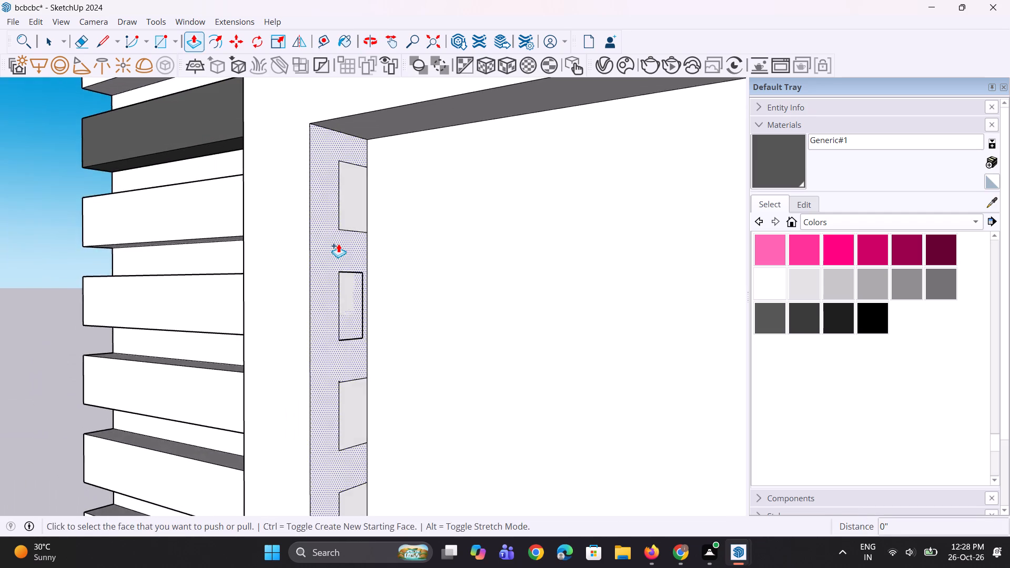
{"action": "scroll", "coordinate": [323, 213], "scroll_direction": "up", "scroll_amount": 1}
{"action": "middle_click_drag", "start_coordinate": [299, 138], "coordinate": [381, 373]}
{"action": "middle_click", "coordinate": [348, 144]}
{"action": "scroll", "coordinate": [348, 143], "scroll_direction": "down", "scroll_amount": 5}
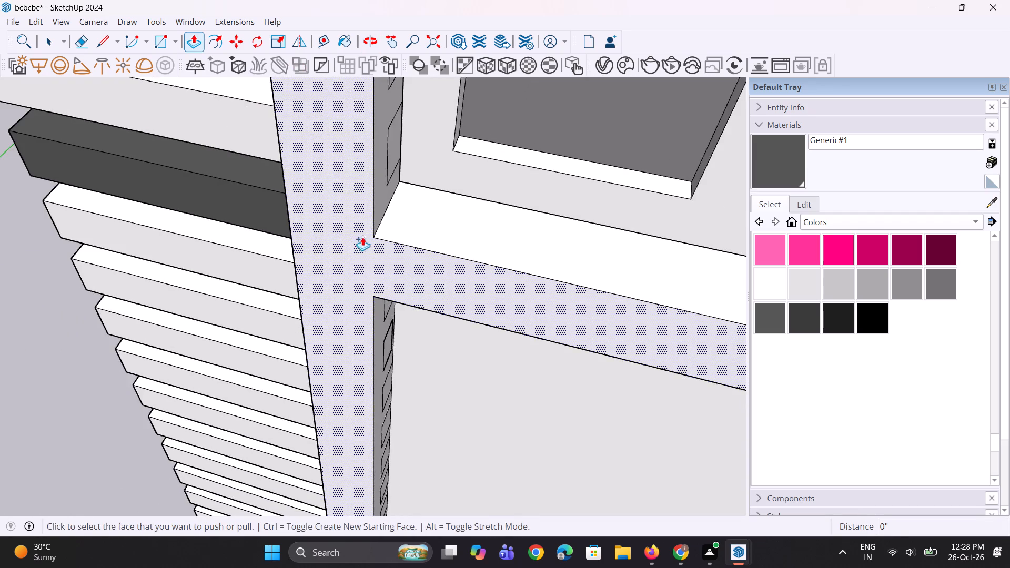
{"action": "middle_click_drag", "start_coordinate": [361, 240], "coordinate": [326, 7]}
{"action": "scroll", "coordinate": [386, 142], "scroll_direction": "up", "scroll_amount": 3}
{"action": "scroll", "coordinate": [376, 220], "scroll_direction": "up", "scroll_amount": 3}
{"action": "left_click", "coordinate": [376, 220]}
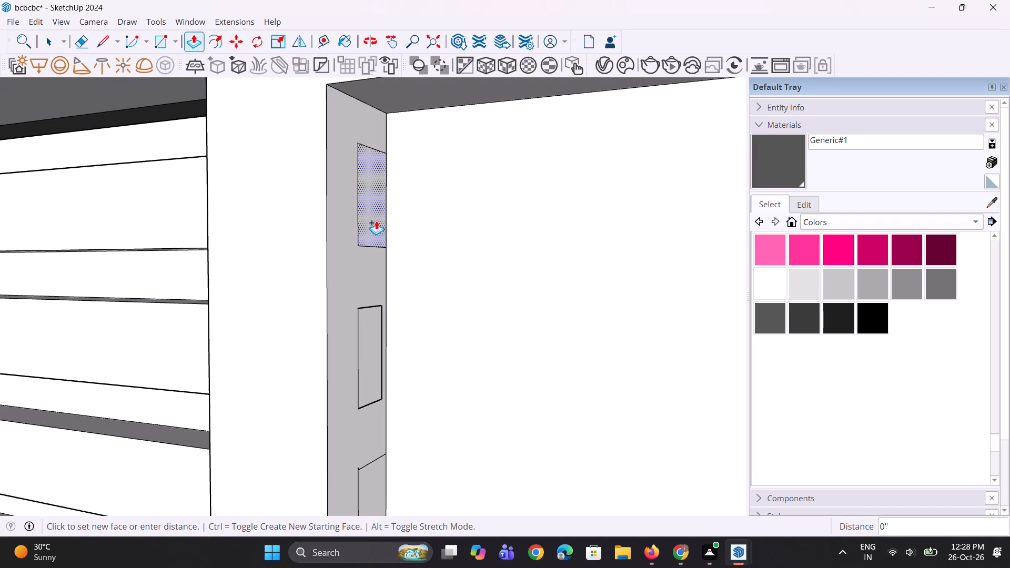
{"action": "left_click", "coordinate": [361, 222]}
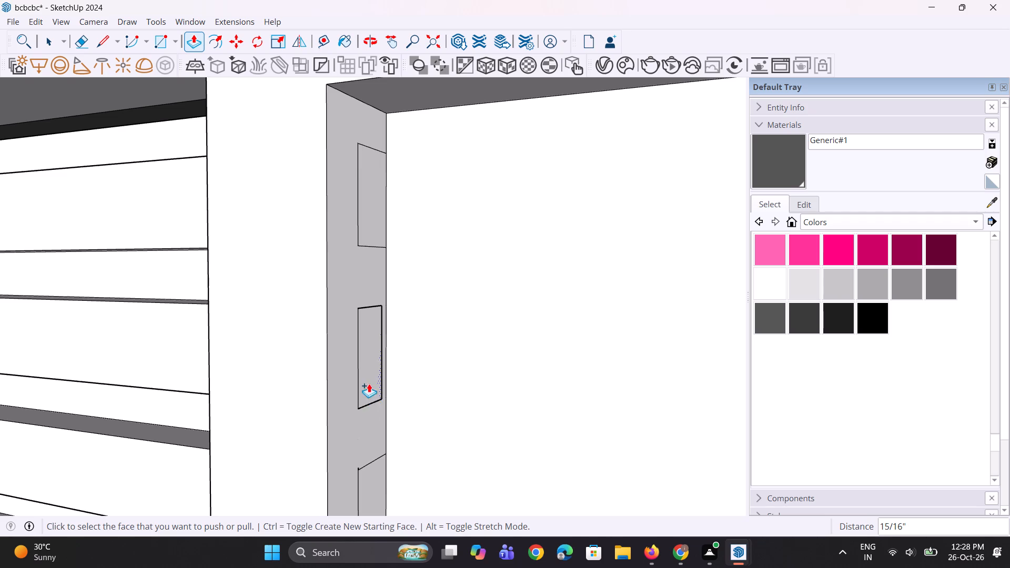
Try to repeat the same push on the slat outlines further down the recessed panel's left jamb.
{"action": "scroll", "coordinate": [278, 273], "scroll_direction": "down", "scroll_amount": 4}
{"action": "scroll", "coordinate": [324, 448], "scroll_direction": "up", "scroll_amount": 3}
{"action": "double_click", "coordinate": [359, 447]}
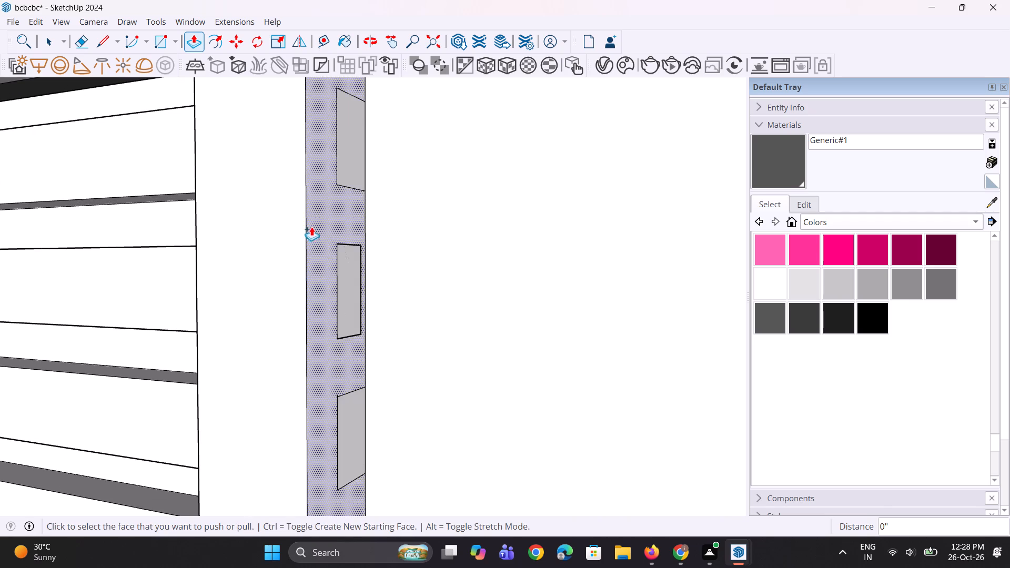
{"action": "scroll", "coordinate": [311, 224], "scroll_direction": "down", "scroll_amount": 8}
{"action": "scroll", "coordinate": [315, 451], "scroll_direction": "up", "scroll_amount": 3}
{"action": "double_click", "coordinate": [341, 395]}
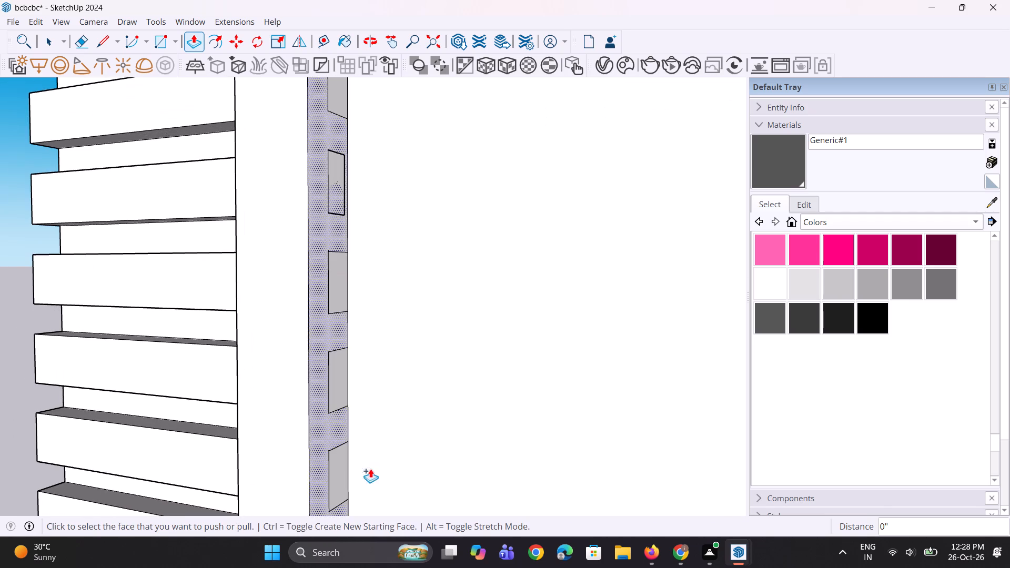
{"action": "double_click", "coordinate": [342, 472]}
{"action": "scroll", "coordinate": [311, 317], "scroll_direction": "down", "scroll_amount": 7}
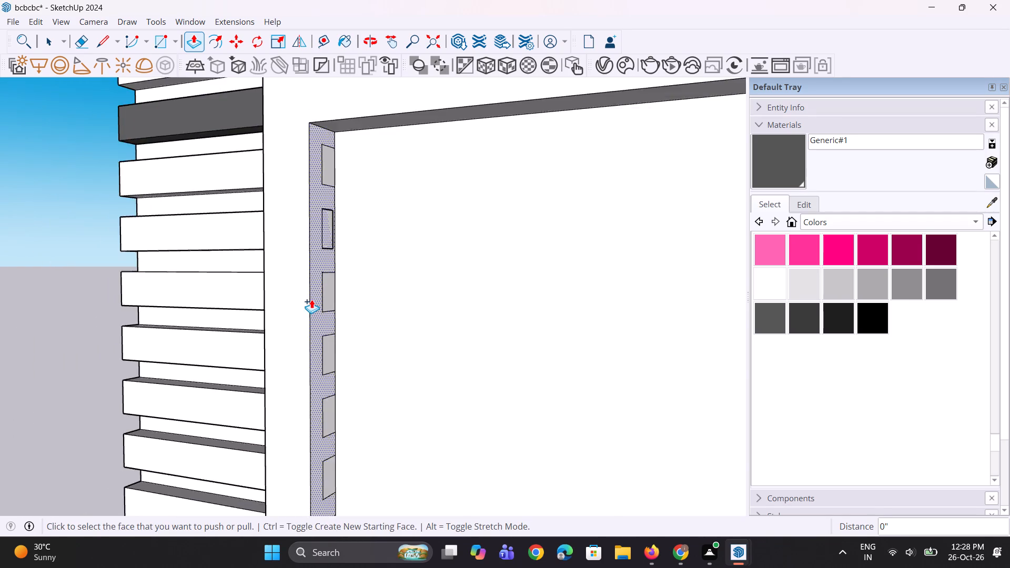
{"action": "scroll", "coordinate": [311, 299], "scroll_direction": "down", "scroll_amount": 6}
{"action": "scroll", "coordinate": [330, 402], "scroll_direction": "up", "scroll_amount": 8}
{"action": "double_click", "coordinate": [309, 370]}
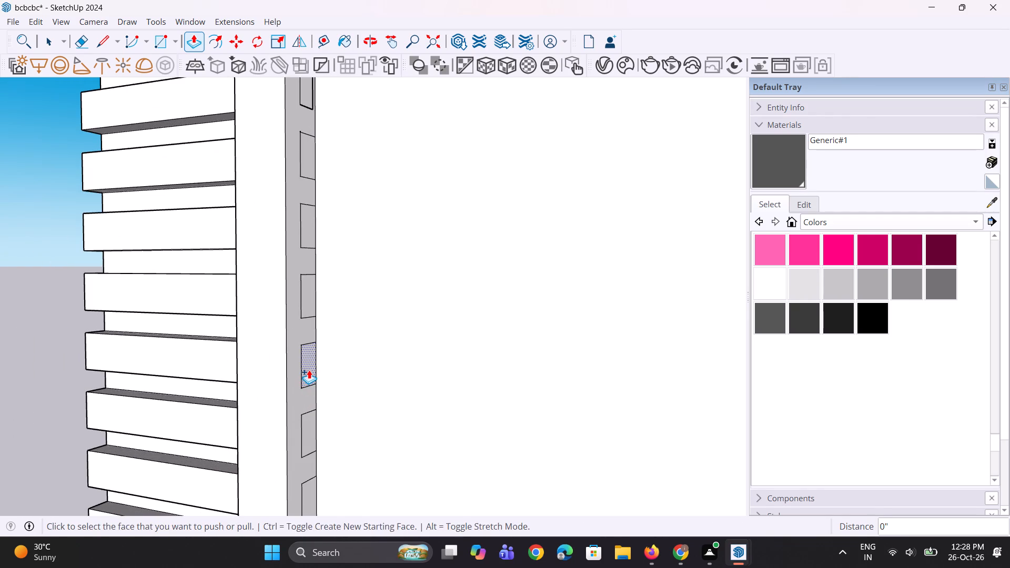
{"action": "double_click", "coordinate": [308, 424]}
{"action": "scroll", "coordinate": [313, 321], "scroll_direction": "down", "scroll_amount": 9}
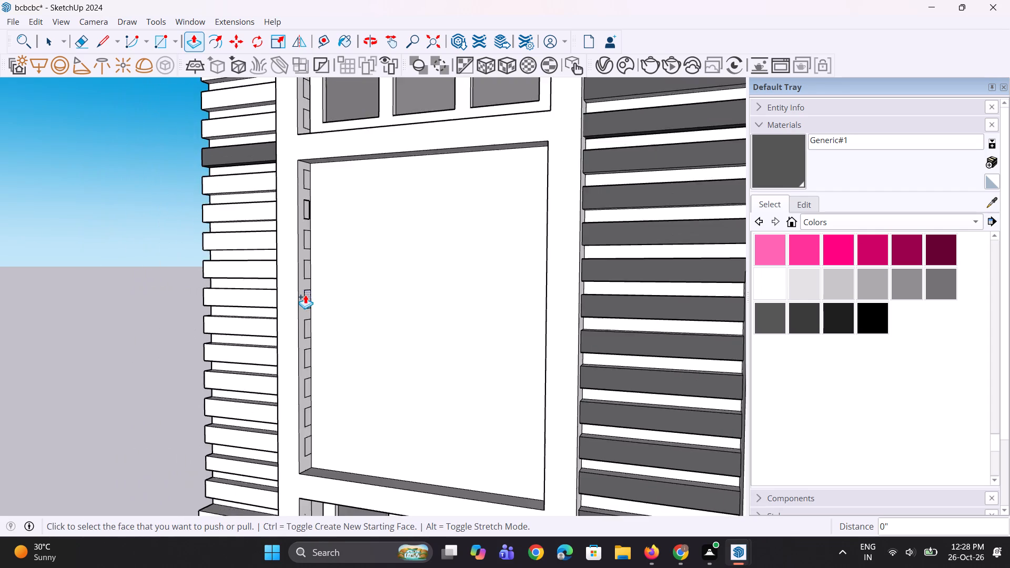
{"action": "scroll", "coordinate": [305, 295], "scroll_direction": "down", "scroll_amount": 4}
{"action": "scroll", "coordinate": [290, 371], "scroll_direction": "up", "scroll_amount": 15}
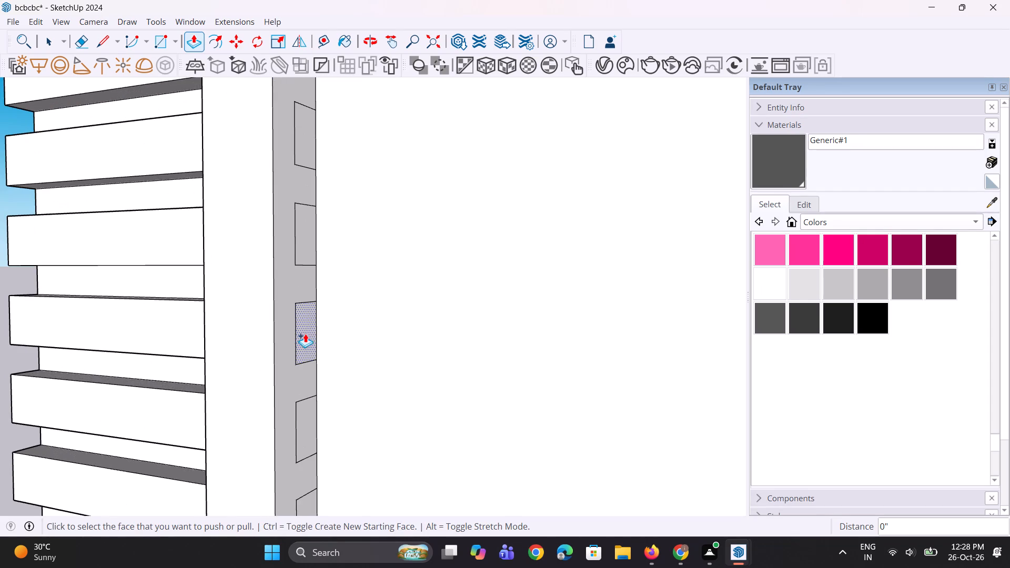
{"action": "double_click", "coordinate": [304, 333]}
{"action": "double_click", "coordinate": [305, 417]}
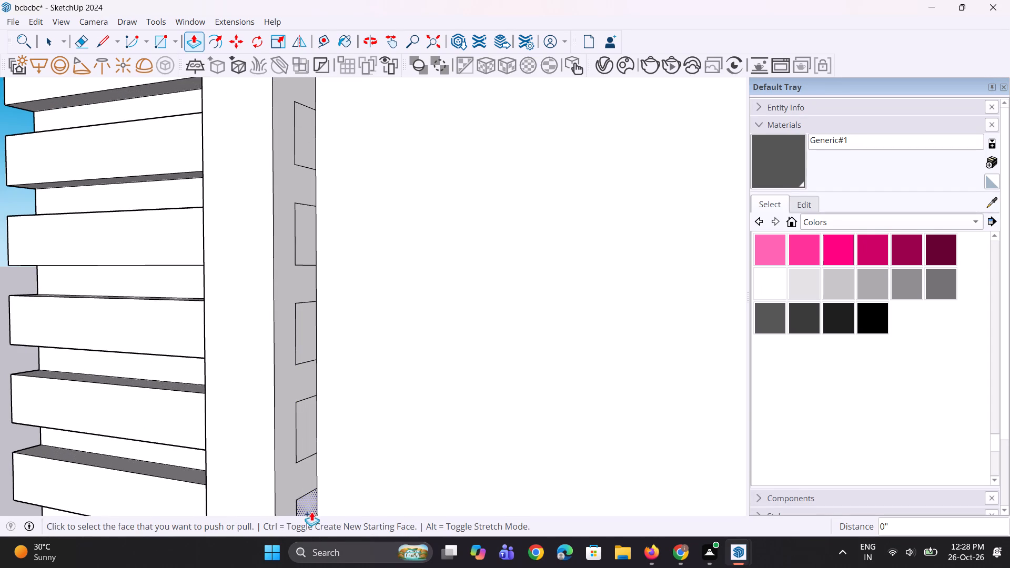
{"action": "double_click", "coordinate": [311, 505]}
Erase the three lowest slat outlines on the recessed panel's left jamb.
{"action": "scroll", "coordinate": [307, 312], "scroll_direction": "down", "scroll_amount": 9}
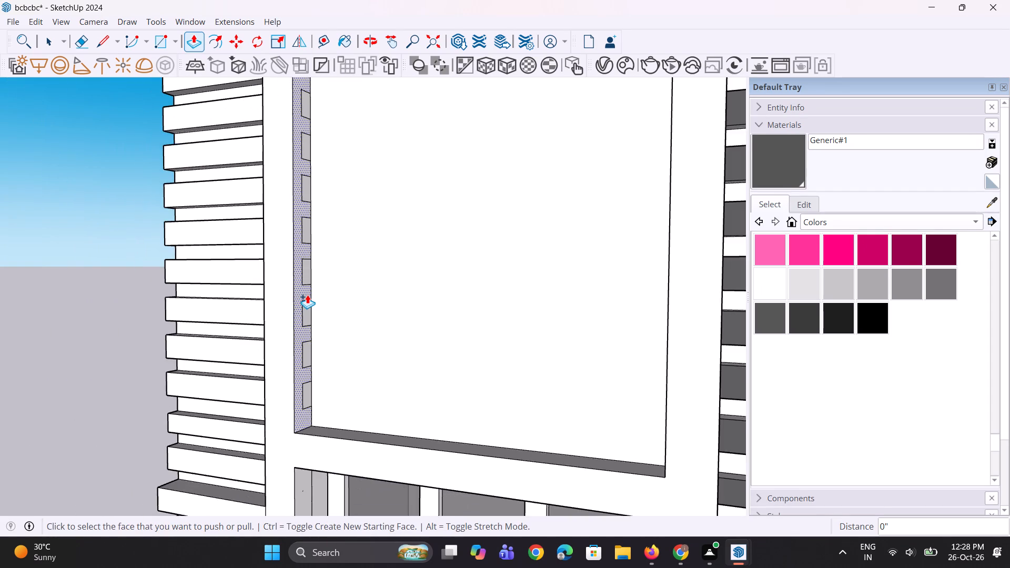
{"action": "scroll", "coordinate": [307, 295], "scroll_direction": "up", "scroll_amount": 4}
{"action": "scroll", "coordinate": [316, 499], "scroll_direction": "up", "scroll_amount": 6}
{"action": "key", "text": "e"}
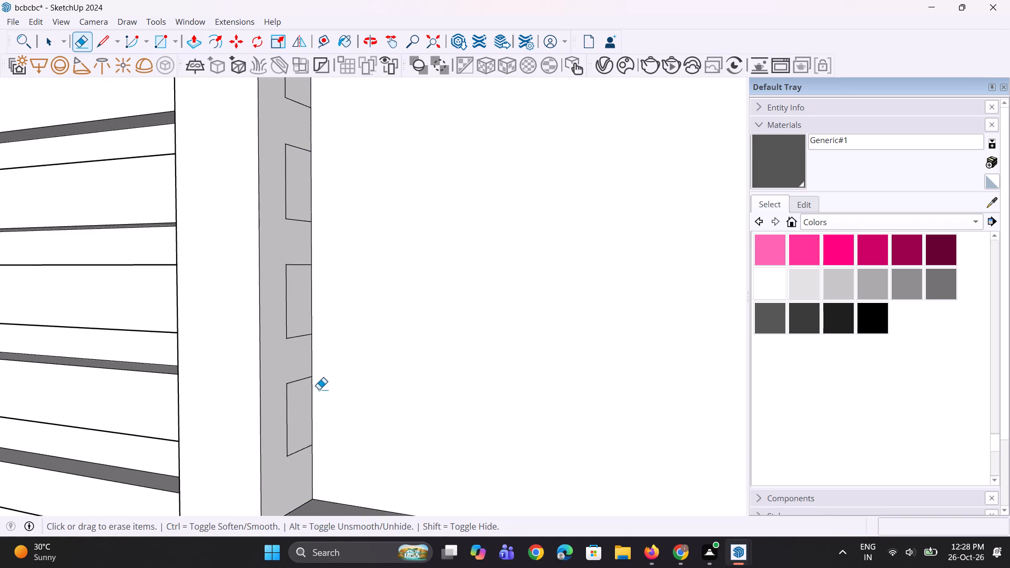
{"action": "left_click_drag", "start_coordinate": [291, 376], "coordinate": [296, 465]}
{"action": "left_click", "coordinate": [285, 432]}
{"action": "left_click_drag", "start_coordinate": [286, 409], "coordinate": [288, 419]}
{"action": "left_click_drag", "start_coordinate": [286, 333], "coordinate": [296, 357]}
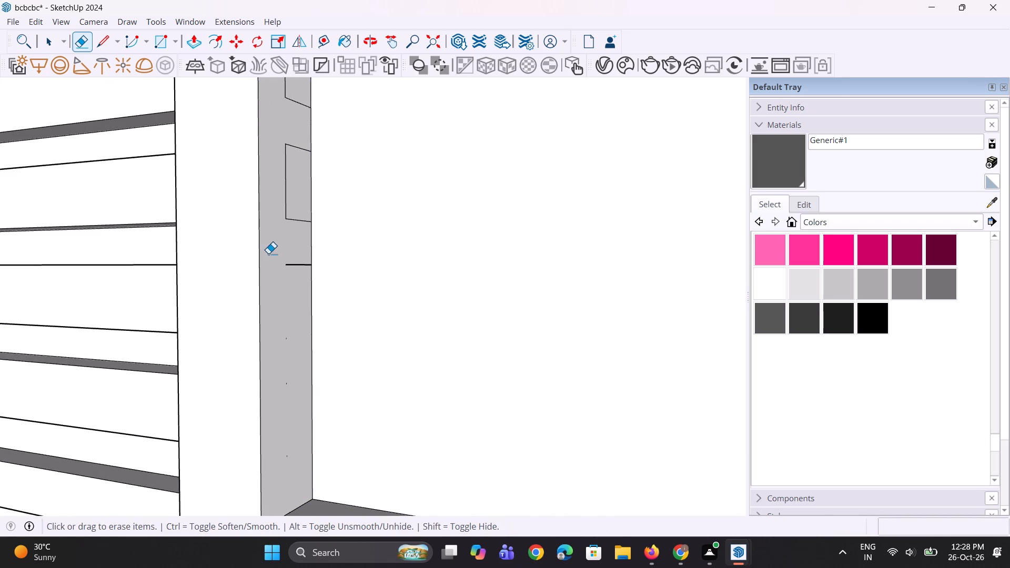
{"action": "left_click_drag", "start_coordinate": [279, 256], "coordinate": [296, 275]}
{"action": "left_click_drag", "start_coordinate": [290, 199], "coordinate": [286, 202]}
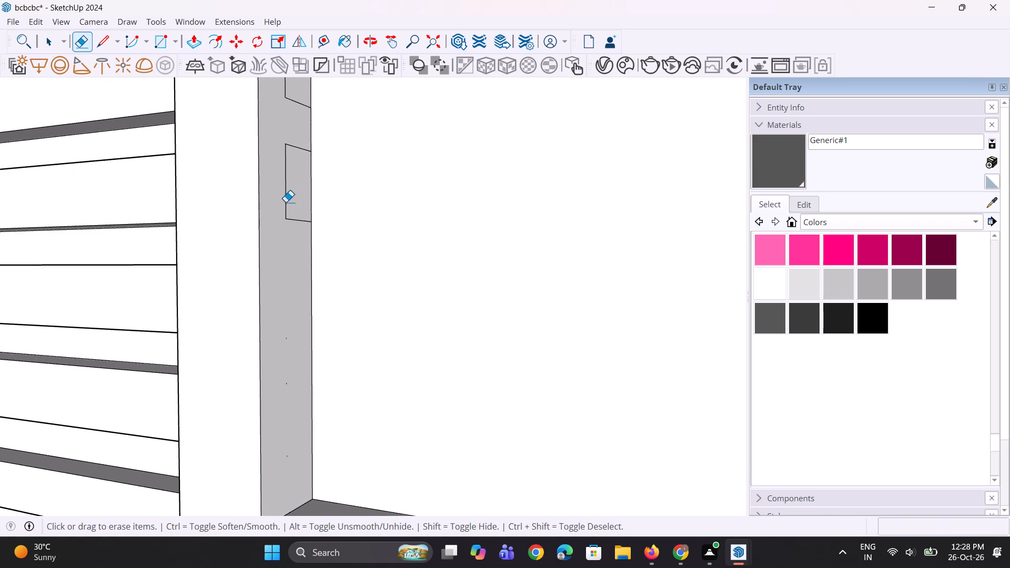
{"action": "left_click_drag", "start_coordinate": [286, 202], "coordinate": [296, 227]}
{"action": "left_click_drag", "start_coordinate": [296, 147], "coordinate": [296, 171]}
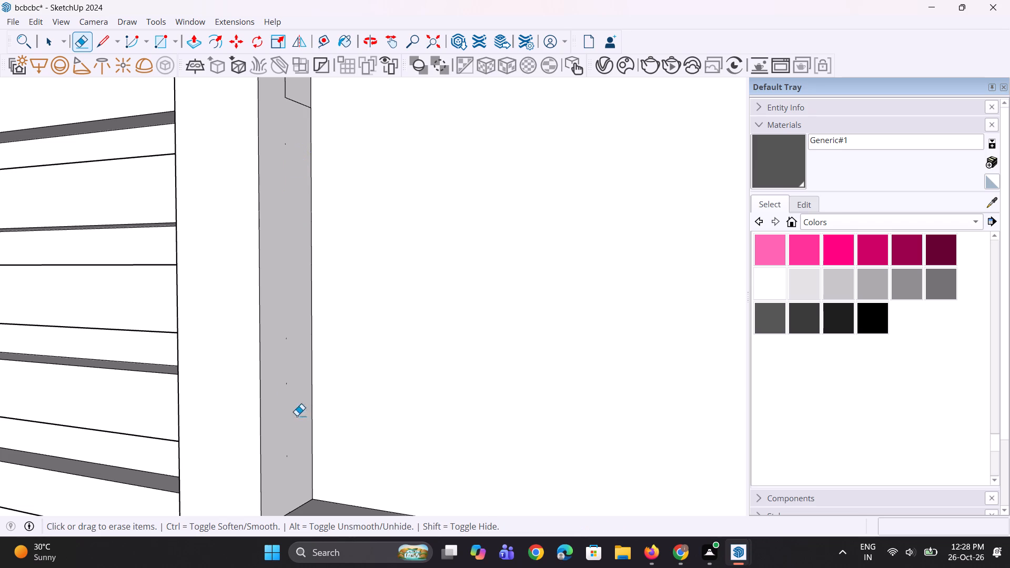
Erase the two lowest remaining slat outlines on the recessed panel's left jamb.
{"action": "scroll", "coordinate": [303, 414], "scroll_direction": "down", "scroll_amount": 6}
{"action": "middle_click_drag", "start_coordinate": [244, 371], "coordinate": [274, 346]}
{"action": "scroll", "coordinate": [292, 200], "scroll_direction": "up", "scroll_amount": 3}
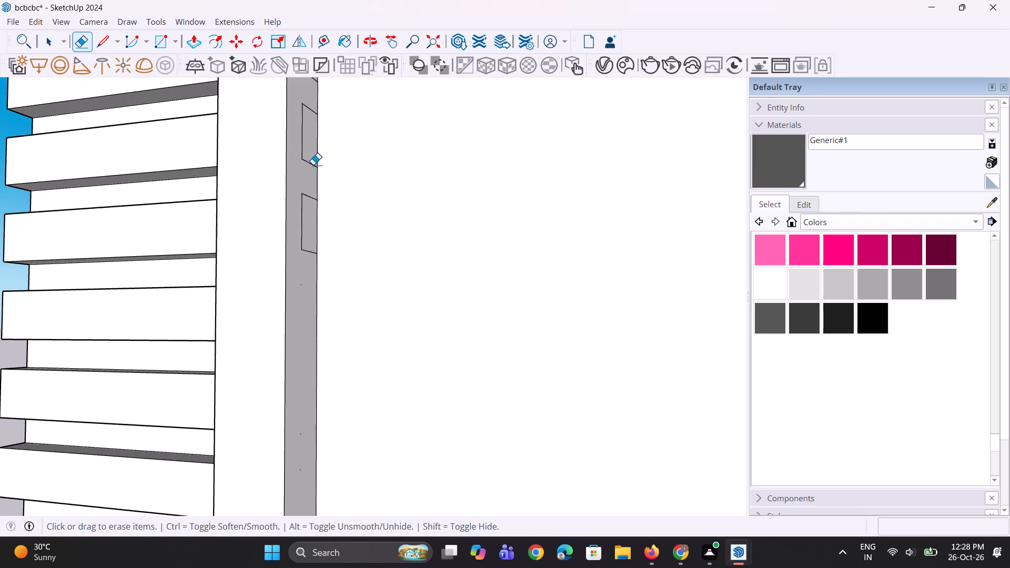
{"action": "left_click_drag", "start_coordinate": [310, 200], "coordinate": [310, 253]}
{"action": "left_click", "coordinate": [310, 198]}
{"action": "scroll", "coordinate": [308, 153], "scroll_direction": "up", "scroll_amount": 1}
{"action": "left_click_drag", "start_coordinate": [306, 149], "coordinate": [312, 157]}
{"action": "left_click", "coordinate": [310, 165]}
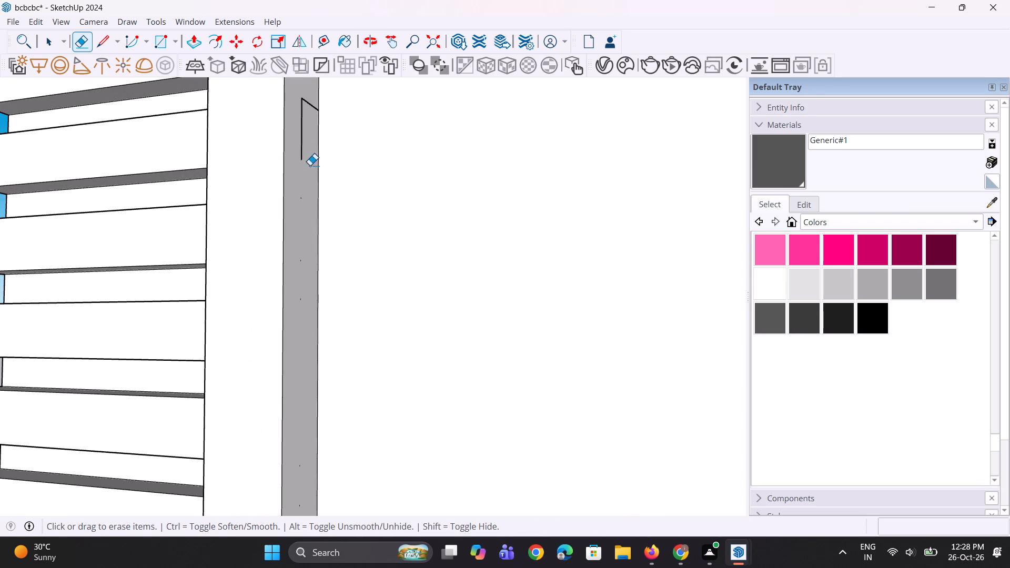
{"action": "left_click", "coordinate": [306, 141]}
{"action": "left_click_drag", "start_coordinate": [306, 97], "coordinate": [296, 119]}
Erase the next two slat outlines further up the recessed panel's left jamb.
{"action": "scroll", "coordinate": [299, 337], "scroll_direction": "down", "scroll_amount": 10}
{"action": "middle_click_drag", "start_coordinate": [309, 253], "coordinate": [273, 379]}
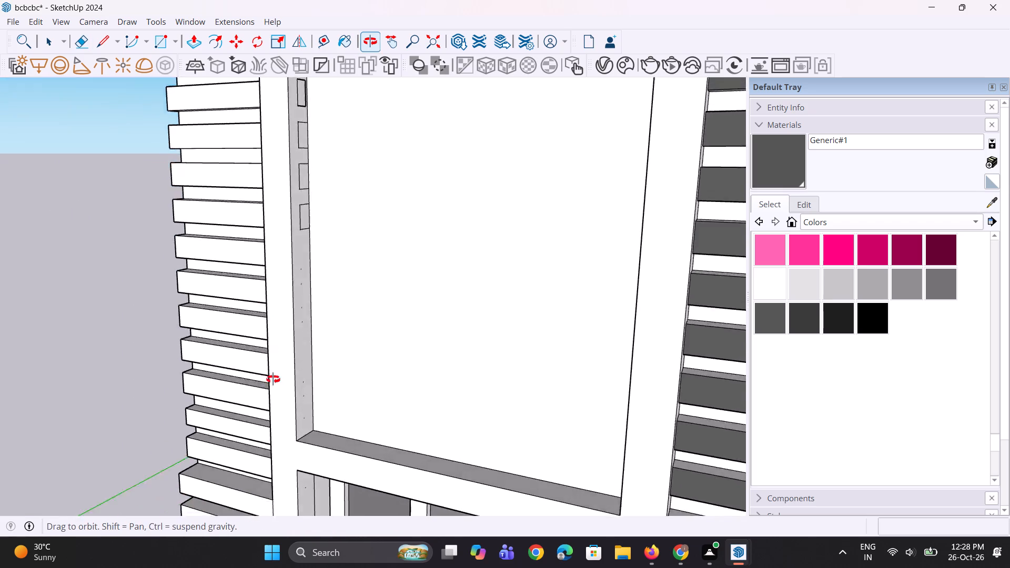
{"action": "middle_click_drag", "start_coordinate": [273, 379], "coordinate": [282, 315]}
{"action": "scroll", "coordinate": [315, 196], "scroll_direction": "up", "scroll_amount": 12}
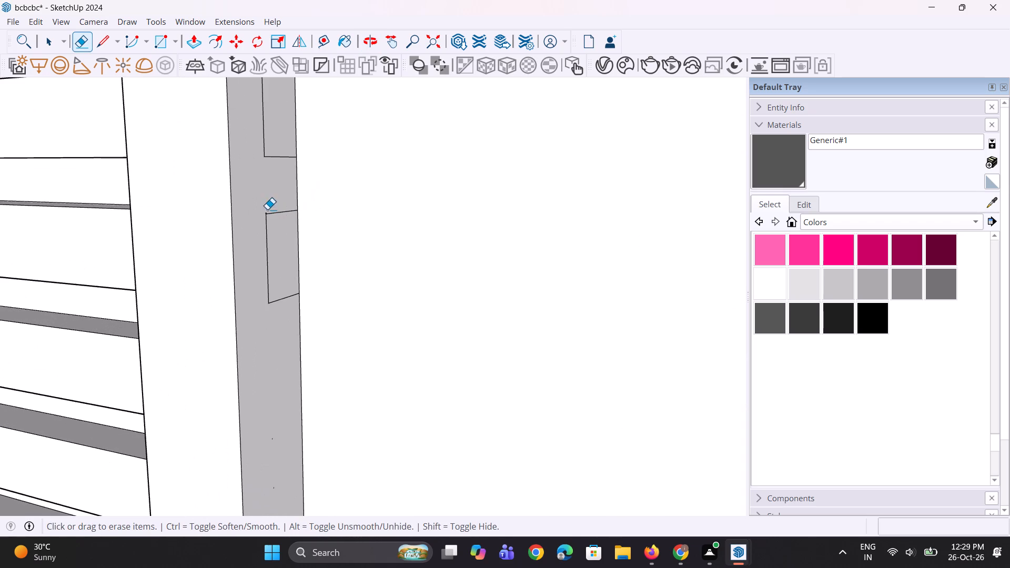
{"action": "left_click_drag", "start_coordinate": [267, 209], "coordinate": [281, 305]}
{"action": "left_click_drag", "start_coordinate": [275, 287], "coordinate": [275, 216]}
{"action": "left_click", "coordinate": [275, 211]}
{"action": "left_click_drag", "start_coordinate": [275, 211], "coordinate": [278, 227]}
{"action": "left_click_drag", "start_coordinate": [256, 141], "coordinate": [284, 178]}
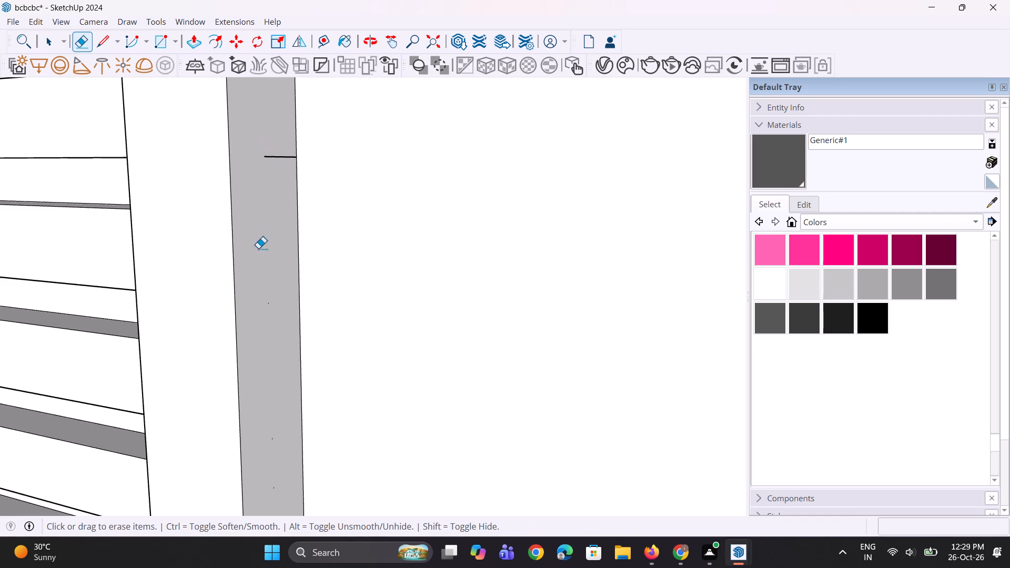
{"action": "scroll", "coordinate": [243, 306], "scroll_direction": "down", "scroll_amount": 4}
{"action": "scroll", "coordinate": [252, 161], "scroll_direction": "up", "scroll_amount": 5}
{"action": "left_click_drag", "start_coordinate": [275, 112], "coordinate": [284, 238]}
Erase the slat outline just below the heavy-edged one on the recessed panel's left jamb.
{"action": "scroll", "coordinate": [278, 359], "scroll_direction": "down", "scroll_amount": 5}
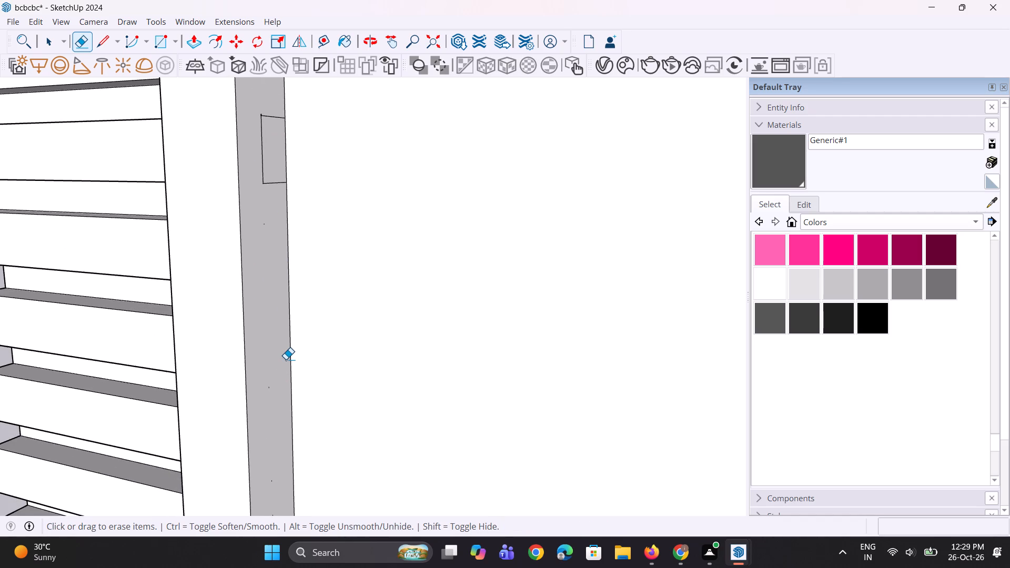
{"action": "scroll", "coordinate": [317, 109], "scroll_direction": "up", "scroll_amount": 2}
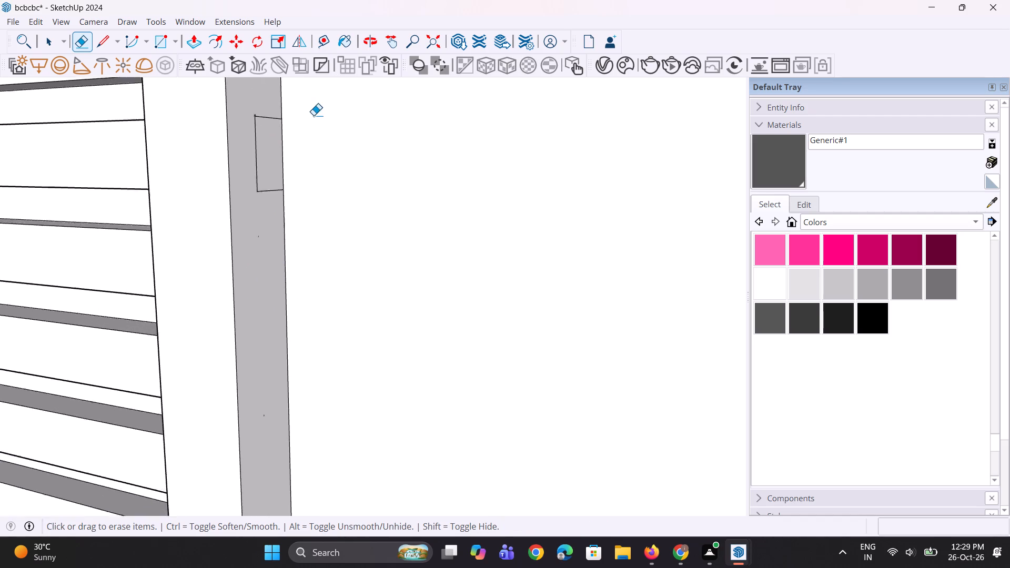
{"action": "scroll", "coordinate": [314, 115], "scroll_direction": "up", "scroll_amount": 5}
{"action": "left_click_drag", "start_coordinate": [272, 114], "coordinate": [263, 253]}
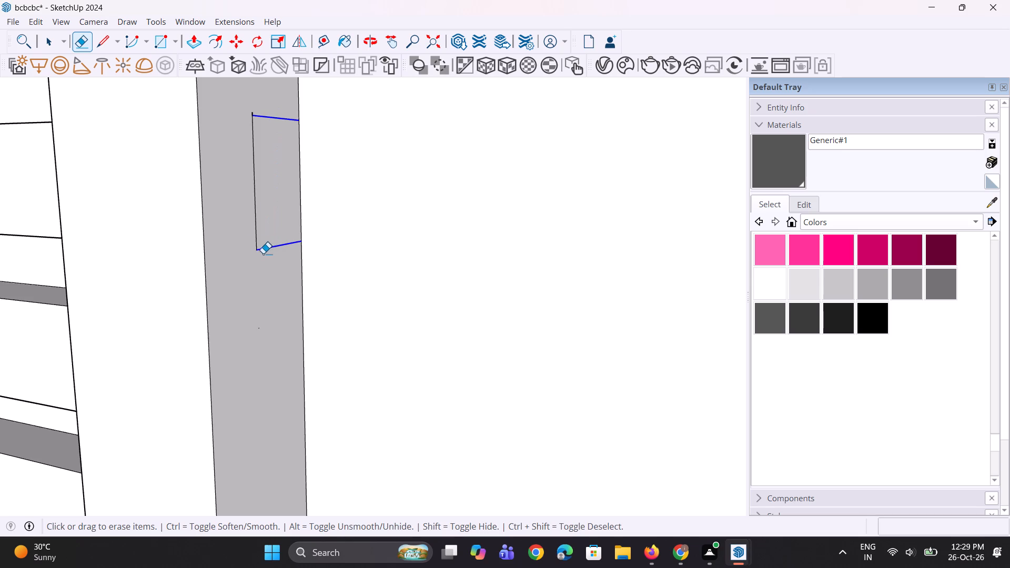
{"action": "left_click_drag", "start_coordinate": [263, 253], "coordinate": [265, 209]}
{"action": "scroll", "coordinate": [289, 257], "scroll_direction": "down", "scroll_amount": 10}
{"action": "scroll", "coordinate": [274, 231], "scroll_direction": "up", "scroll_amount": 6}
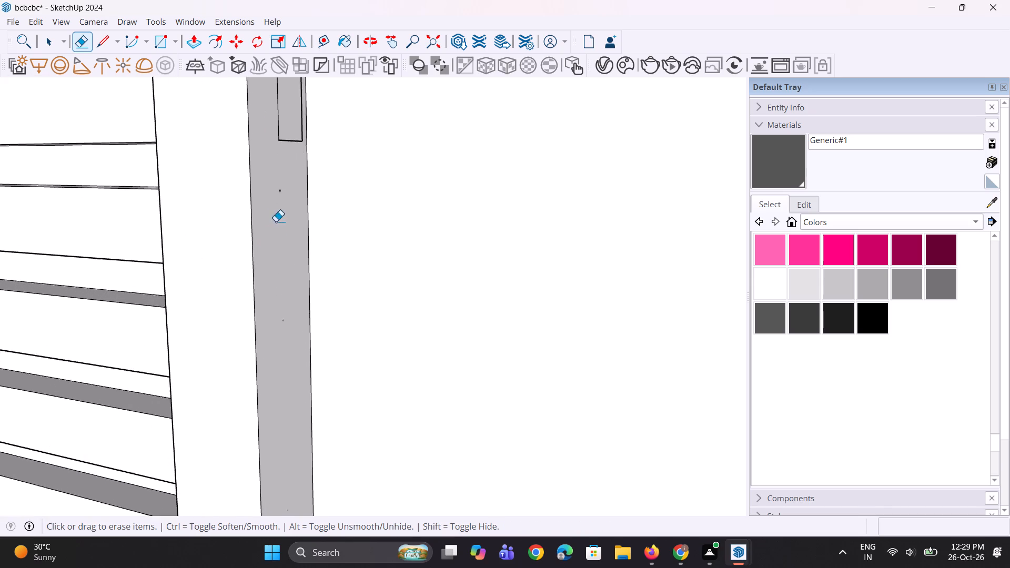
{"action": "scroll", "coordinate": [276, 221], "scroll_direction": "up", "scroll_amount": 2}
{"action": "left_click_drag", "start_coordinate": [284, 168], "coordinate": [281, 188]}
Erase the topmost slat outline on the left jamb, just under the panel's upper edge.
{"action": "scroll", "coordinate": [268, 306], "scroll_direction": "down", "scroll_amount": 6}
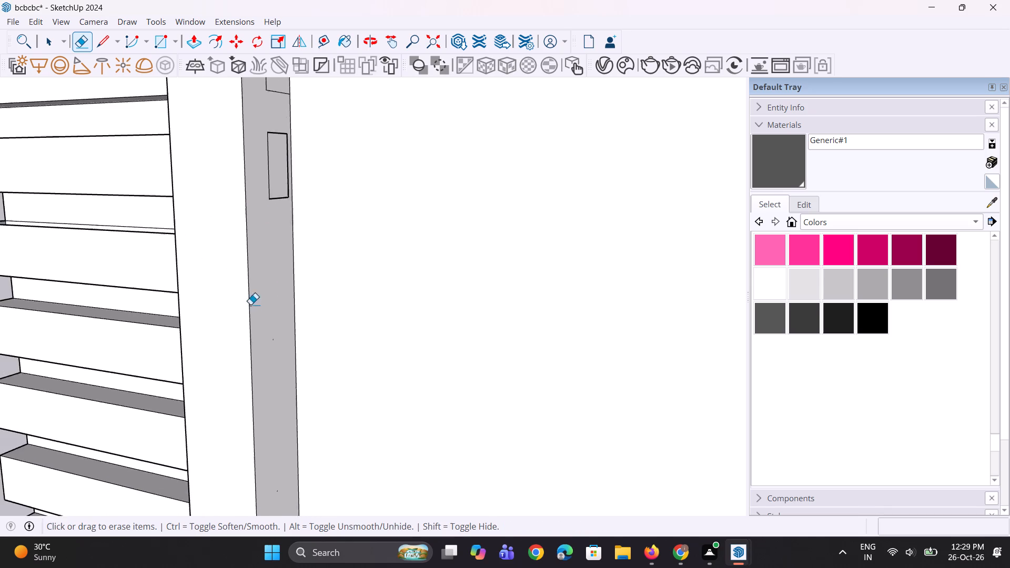
{"action": "scroll", "coordinate": [250, 305], "scroll_direction": "down", "scroll_amount": 5}
{"action": "scroll", "coordinate": [262, 165], "scroll_direction": "up", "scroll_amount": 8}
{"action": "left_click_drag", "start_coordinate": [260, 86], "coordinate": [251, 89]}
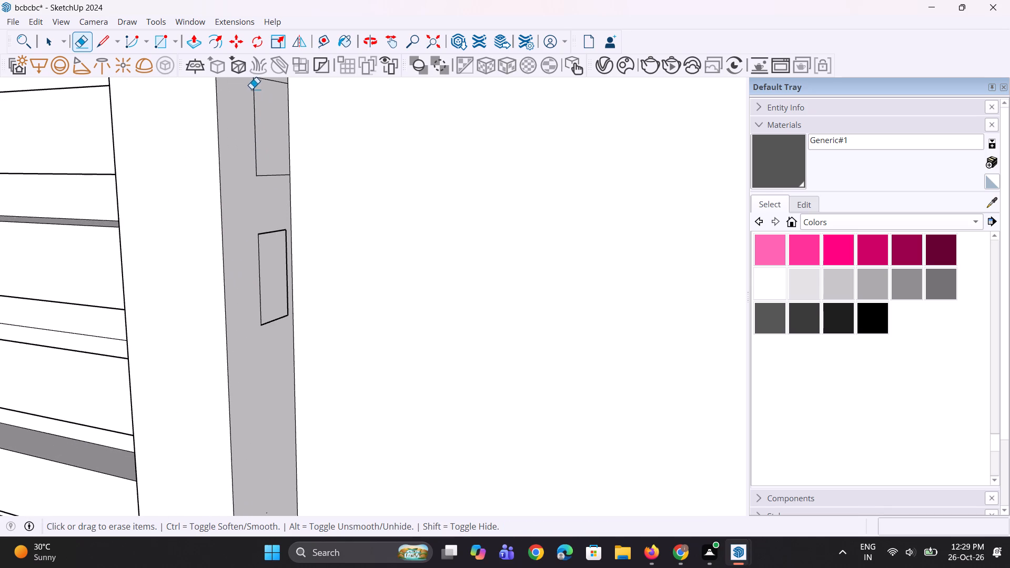
{"action": "left_click_drag", "start_coordinate": [251, 89], "coordinate": [266, 179]}
{"action": "scroll", "coordinate": [262, 311], "scroll_direction": "down", "scroll_amount": 5}
{"action": "scroll", "coordinate": [254, 199], "scroll_direction": "up", "scroll_amount": 3}
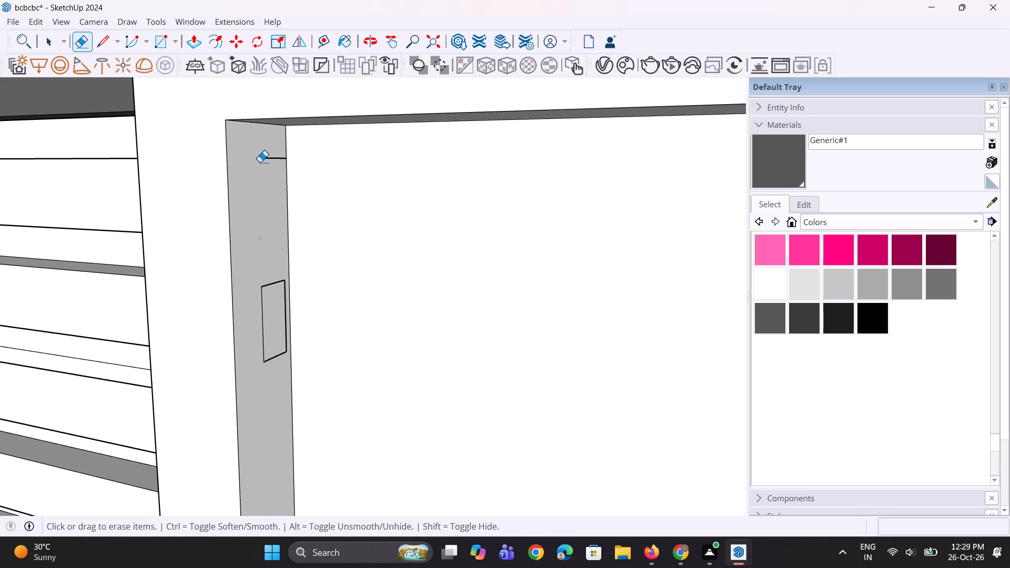
{"action": "left_click_drag", "start_coordinate": [265, 153], "coordinate": [267, 177]}
Push the last, heavy-edged slat outline near the top of the left jamb by 1 1/2".
{"action": "scroll", "coordinate": [162, 304], "scroll_direction": "up", "scroll_amount": 1}
{"action": "middle_click_drag", "start_coordinate": [166, 294], "coordinate": [159, 225]}
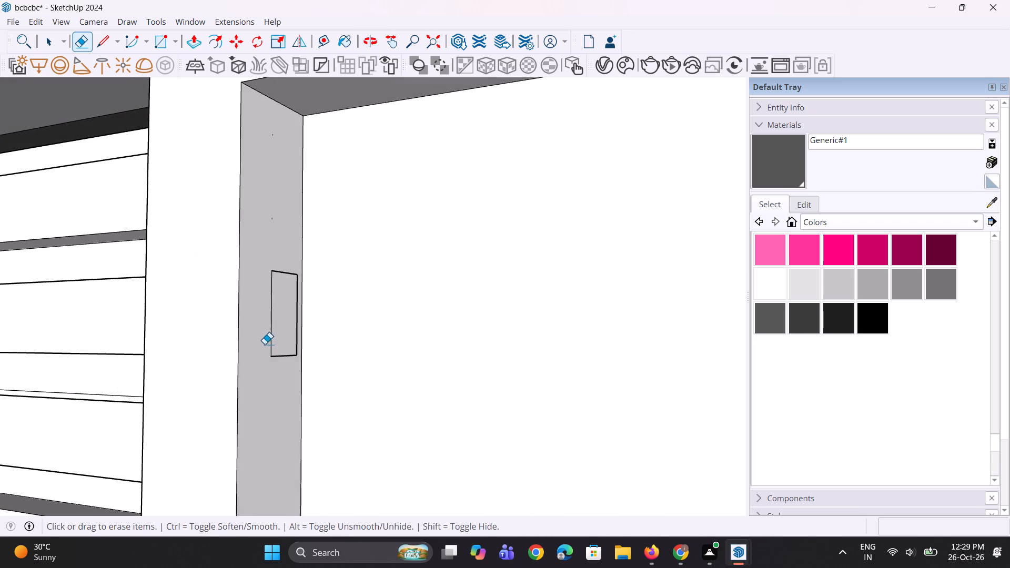
{"action": "scroll", "coordinate": [267, 348], "scroll_direction": "up", "scroll_amount": 4}
{"action": "middle_click_drag", "start_coordinate": [272, 377], "coordinate": [235, 452]}
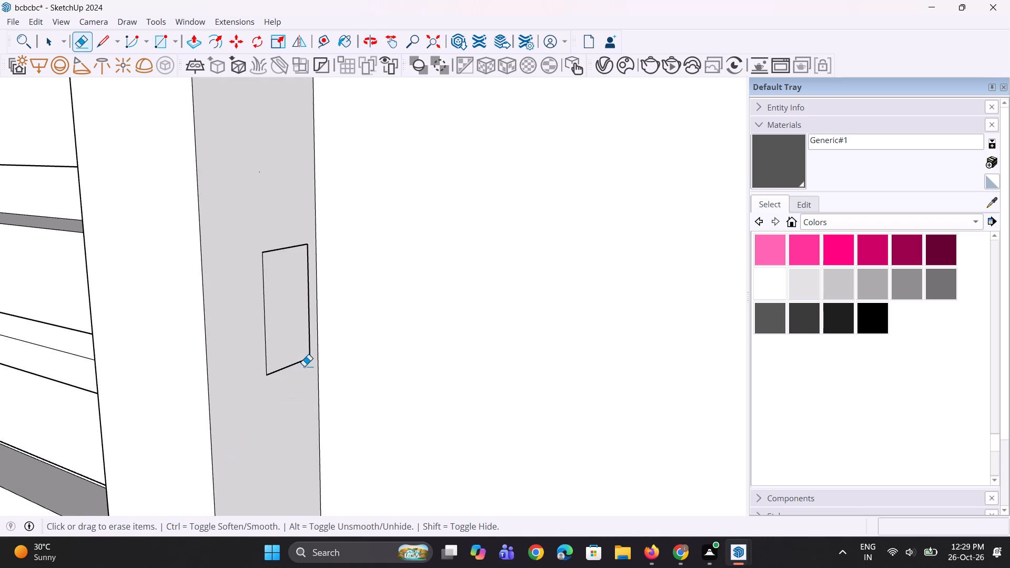
{"action": "key", "text": "o"}
{"action": "key", "text": "p"}
{"action": "left_click", "coordinate": [296, 337]}
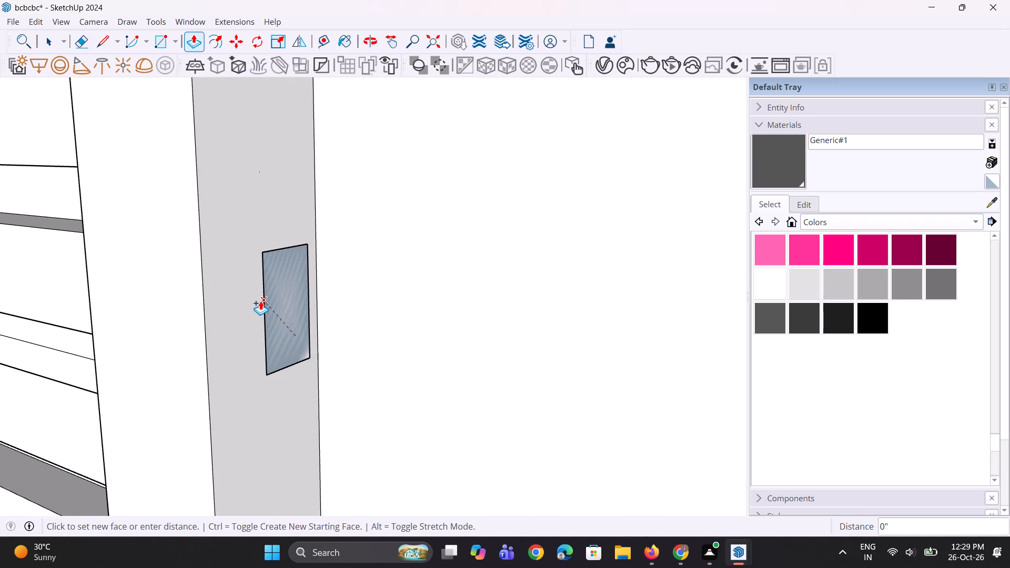
{"action": "key", "text": "Escape"}
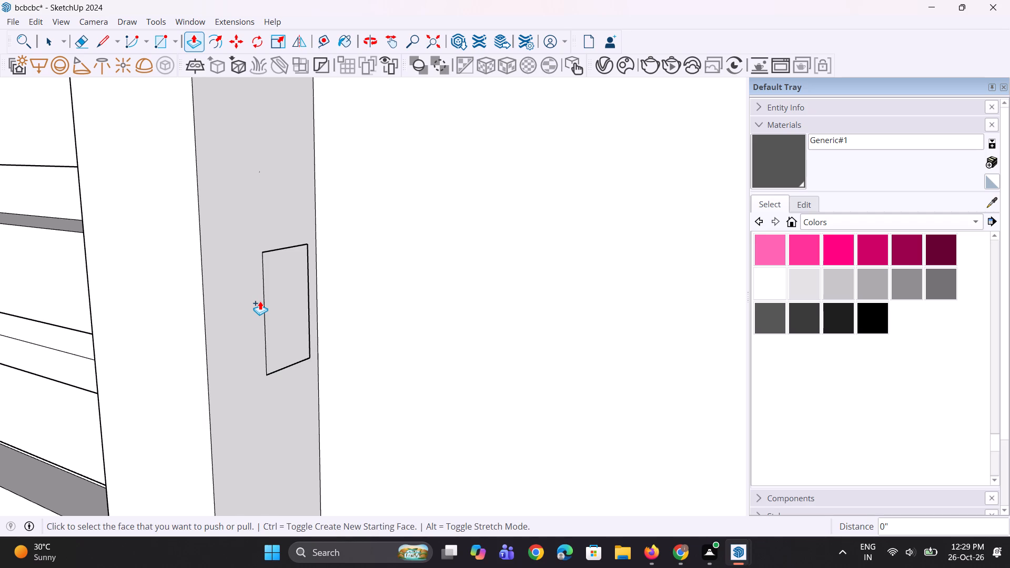
{"action": "left_click", "coordinate": [247, 294]}
{"action": "scroll", "coordinate": [296, 332], "scroll_direction": "up", "scroll_amount": 2}
{"action": "key", "text": "Escape"}
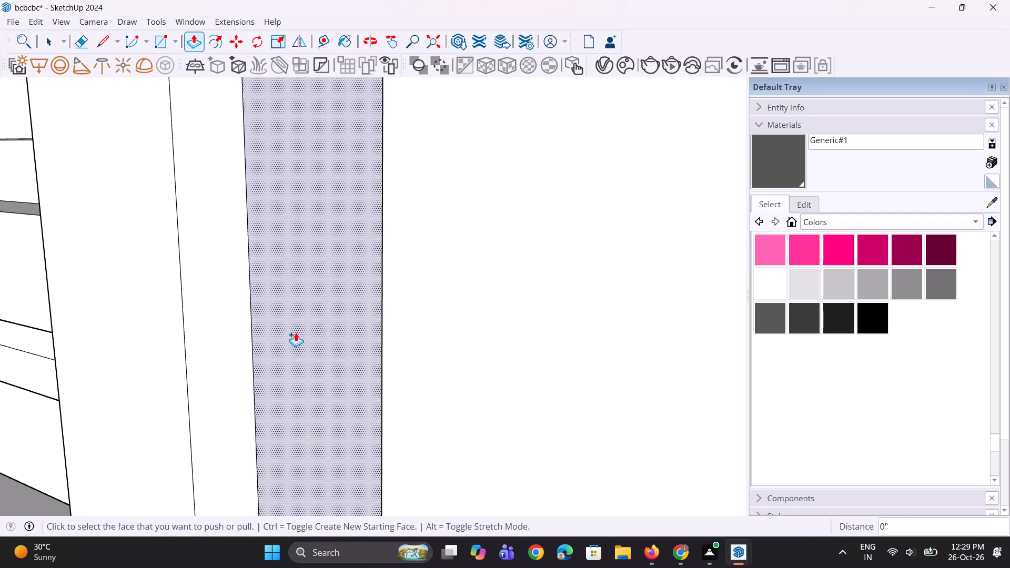
{"action": "scroll", "coordinate": [294, 328], "scroll_direction": "up", "scroll_amount": 2}
{"action": "left_click", "coordinate": [290, 326]}
{"action": "left_click", "coordinate": [256, 302]}
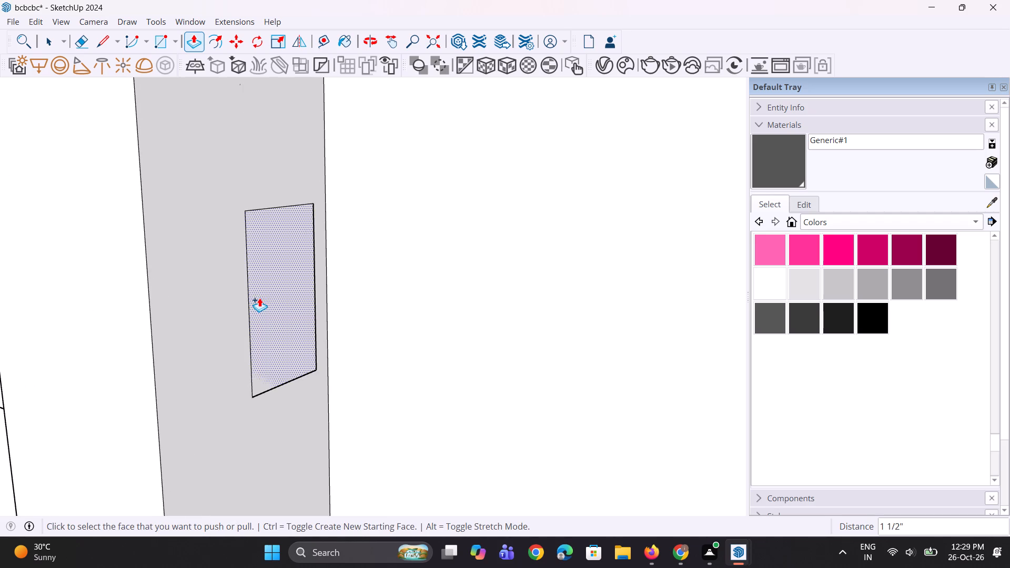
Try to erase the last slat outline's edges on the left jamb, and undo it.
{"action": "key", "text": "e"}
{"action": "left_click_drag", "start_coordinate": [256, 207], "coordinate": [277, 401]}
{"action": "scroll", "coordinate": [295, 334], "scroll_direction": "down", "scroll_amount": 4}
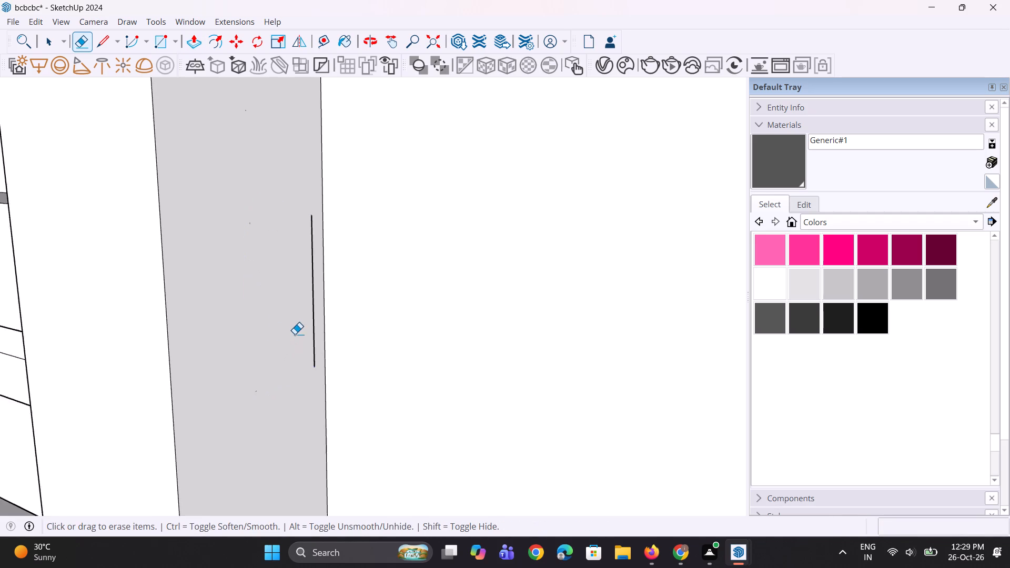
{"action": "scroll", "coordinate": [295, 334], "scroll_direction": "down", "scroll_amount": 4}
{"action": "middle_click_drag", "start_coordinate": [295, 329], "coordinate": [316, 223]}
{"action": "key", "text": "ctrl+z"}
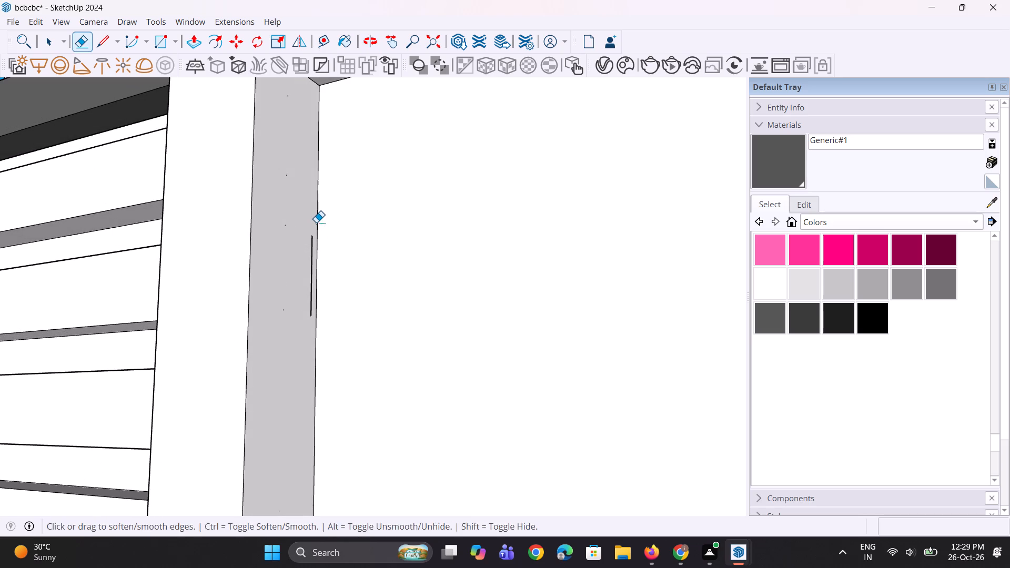
Try Push/Pull again on the face inside the last slat outline on the left jamb.
{"action": "middle_click_drag", "start_coordinate": [330, 321], "coordinate": [257, 405]}
{"action": "scroll", "coordinate": [335, 223], "scroll_direction": "up", "scroll_amount": 4}
{"action": "scroll", "coordinate": [344, 202], "scroll_direction": "down", "scroll_amount": 1}
{"action": "scroll", "coordinate": [264, 316], "scroll_direction": "up", "scroll_amount": 11}
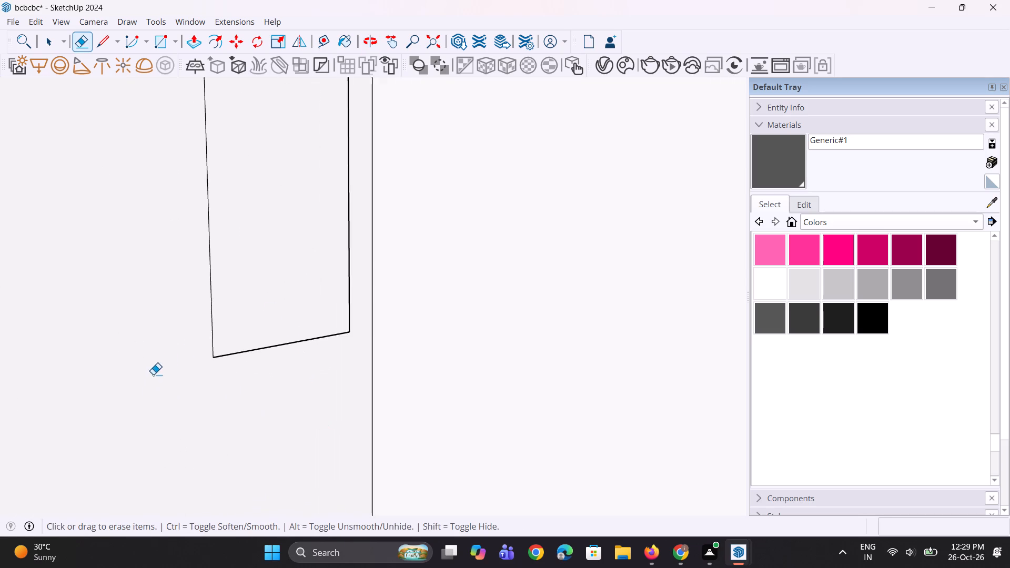
{"action": "scroll", "coordinate": [153, 374], "scroll_direction": "up", "scroll_amount": 5}
{"action": "middle_click_drag", "start_coordinate": [266, 376], "coordinate": [234, 449]}
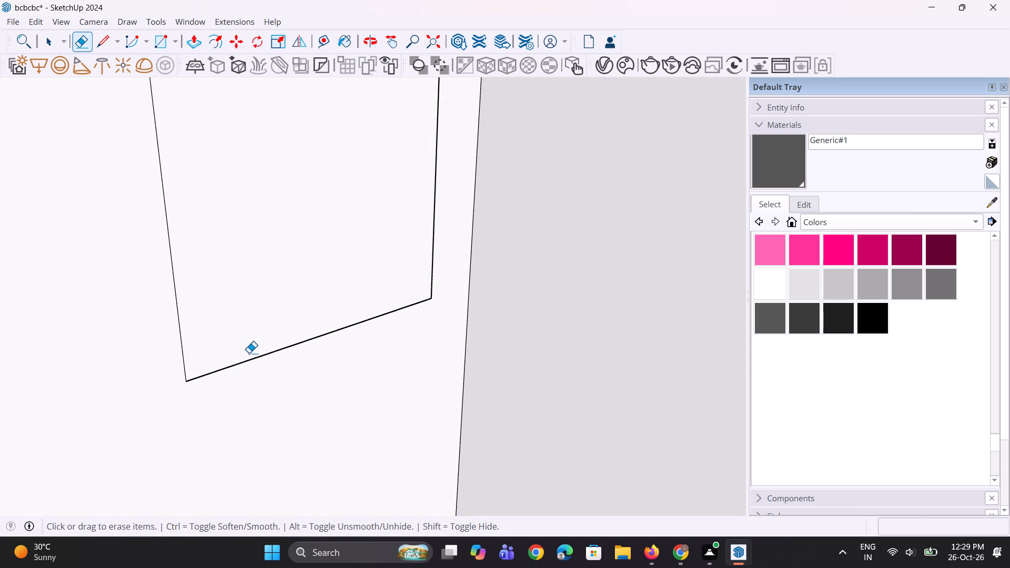
{"action": "key", "text": "p"}
{"action": "left_click", "coordinate": [257, 326]}
{"action": "left_click", "coordinate": [210, 281]}
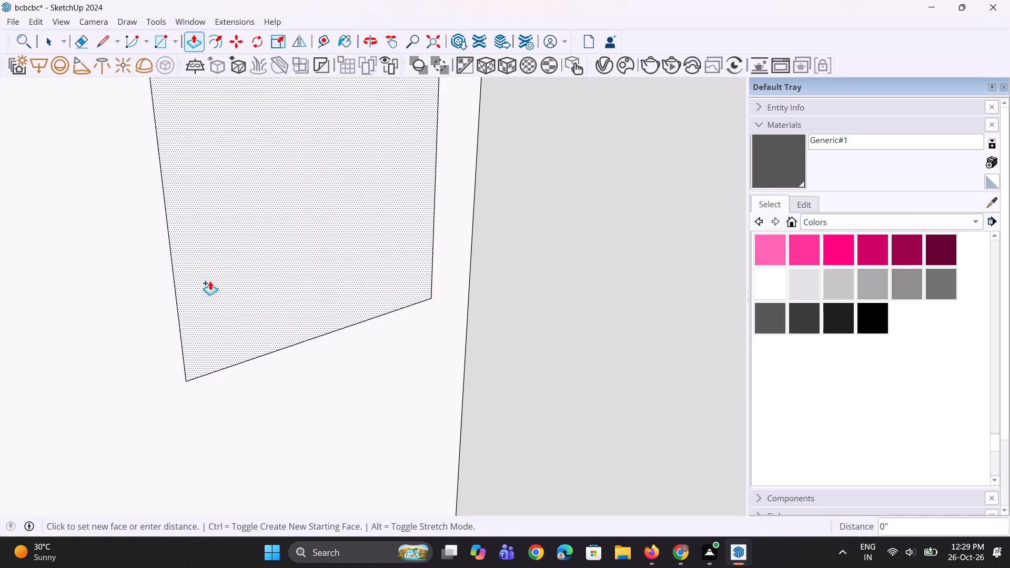
{"action": "key", "text": "Escape"}
Erase all four edges of the last slat outline on the recessed panel's left jamb.
{"action": "scroll", "coordinate": [181, 395], "scroll_direction": "down", "scroll_amount": 5}
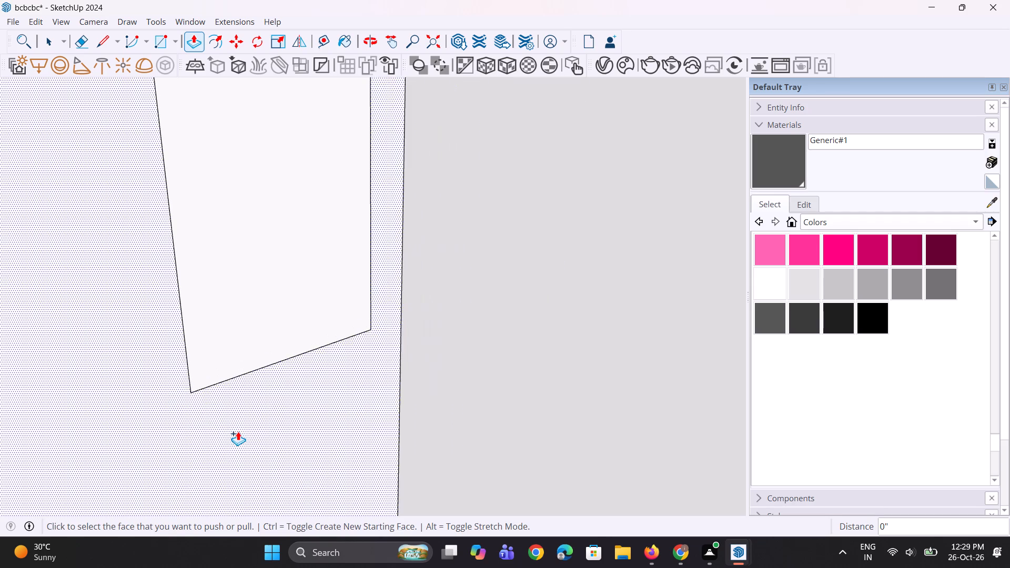
{"action": "scroll", "coordinate": [238, 431], "scroll_direction": "down", "scroll_amount": 9}
{"action": "middle_click_drag", "start_coordinate": [240, 418], "coordinate": [300, 367]}
{"action": "scroll", "coordinate": [300, 367], "scroll_direction": "up", "scroll_amount": 2}
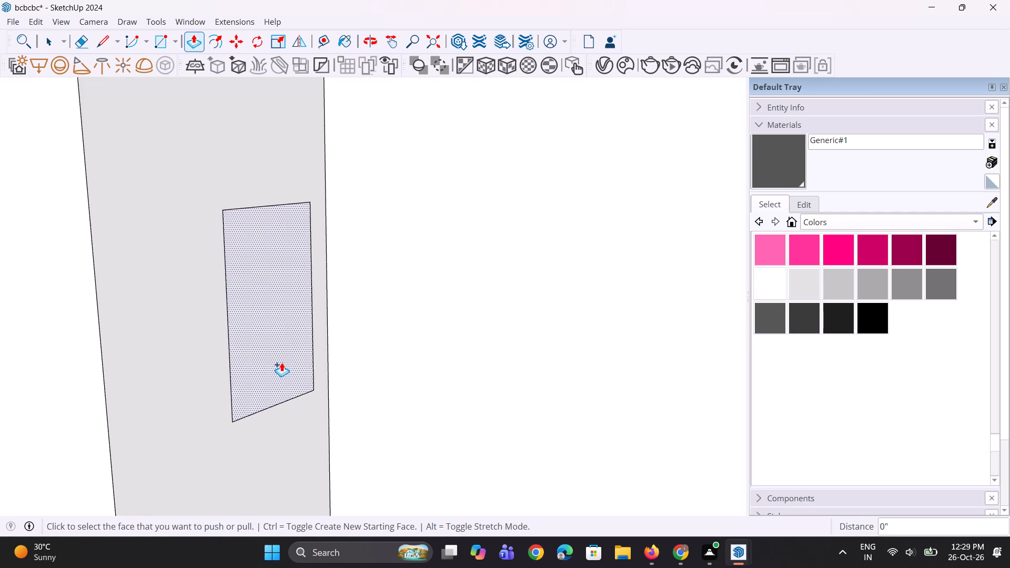
{"action": "key", "text": "space"}
{"action": "scroll", "coordinate": [239, 440], "scroll_direction": "up", "scroll_amount": 1}
{"action": "key", "text": "e"}
{"action": "left_click_drag", "start_coordinate": [228, 186], "coordinate": [274, 378]}
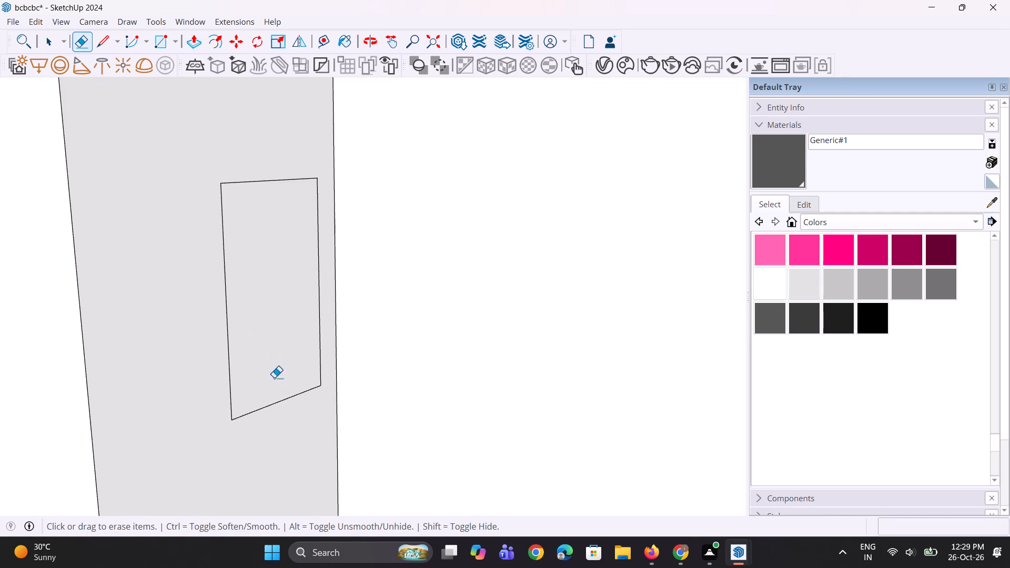
{"action": "left_click_drag", "start_coordinate": [274, 378], "coordinate": [290, 417]}
{"action": "left_click_drag", "start_coordinate": [314, 325], "coordinate": [323, 317]}
{"action": "left_click_drag", "start_coordinate": [257, 179], "coordinate": [209, 290]}
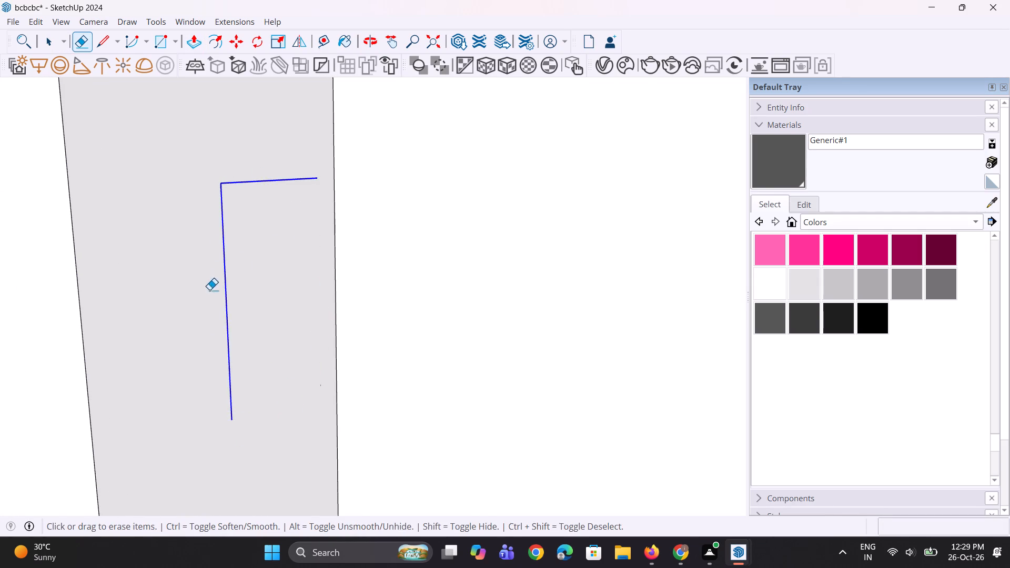
{"action": "left_click_drag", "start_coordinate": [209, 290], "coordinate": [222, 294]}
Pull the inner back face of the open-topped louver slat forward 3 5/8" to its front.
{"action": "scroll", "coordinate": [332, 258], "scroll_direction": "down", "scroll_amount": 10}
{"action": "middle_click_drag", "start_coordinate": [327, 273], "coordinate": [441, 181]}
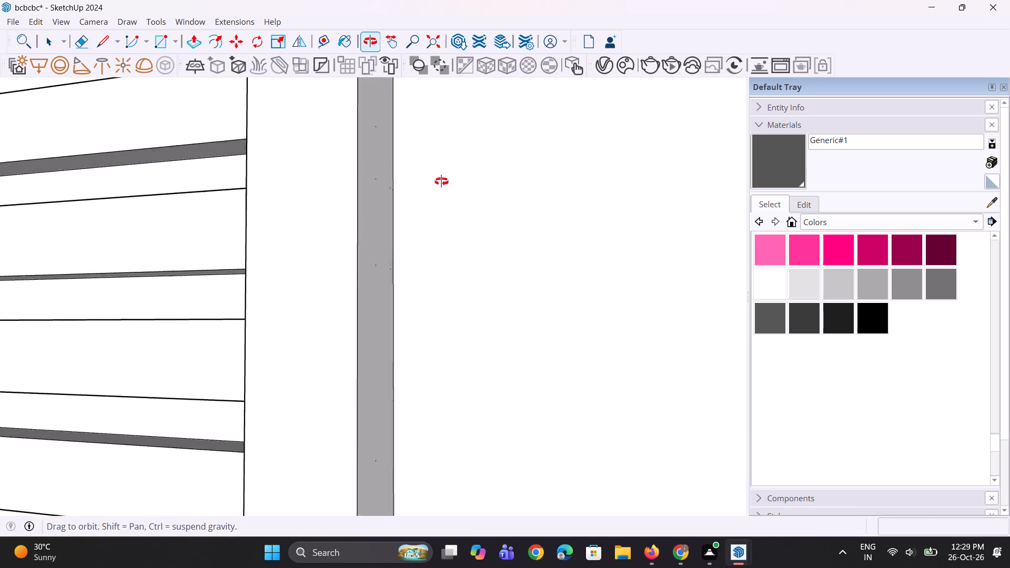
{"action": "middle_click_drag", "start_coordinate": [441, 181], "coordinate": [568, 321]}
{"action": "scroll", "coordinate": [484, 255], "scroll_direction": "down", "scroll_amount": 6}
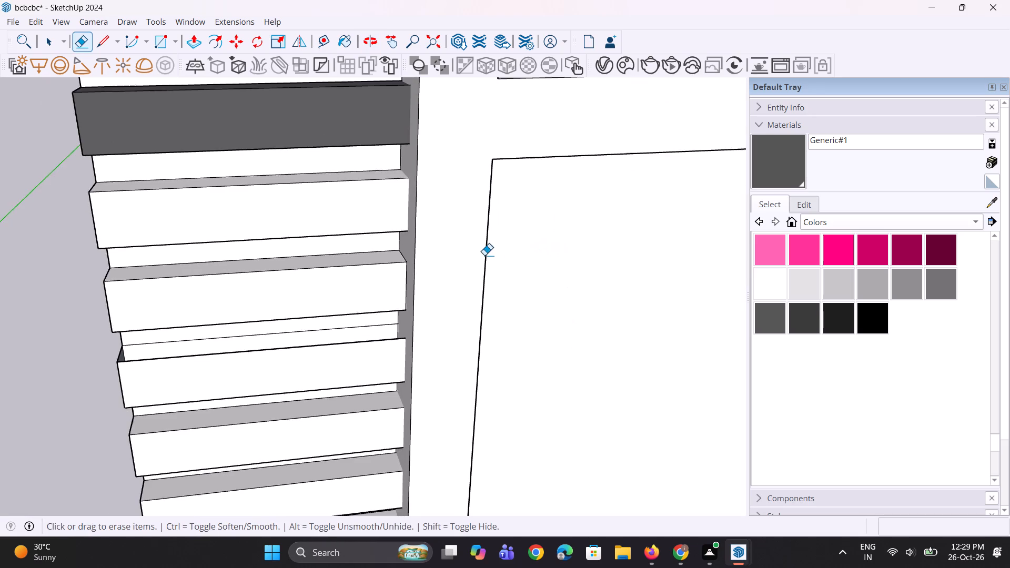
{"action": "middle_click_drag", "start_coordinate": [320, 393], "coordinate": [322, 433]}
{"action": "scroll", "coordinate": [189, 373], "scroll_direction": "up", "scroll_amount": 4}
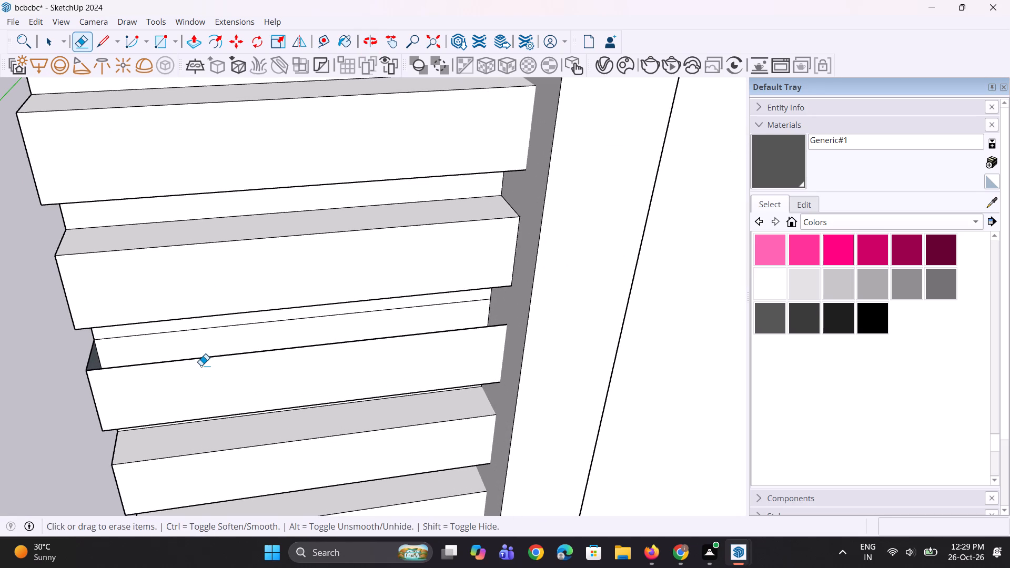
{"action": "key", "text": "p"}
{"action": "left_click", "coordinate": [224, 343]}
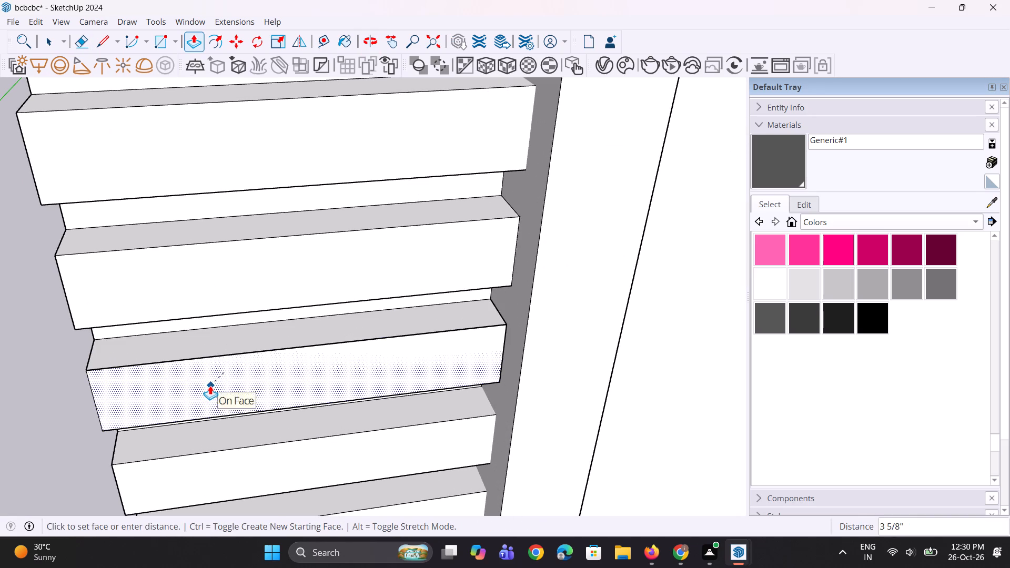
{"action": "left_click", "coordinate": [166, 399]}
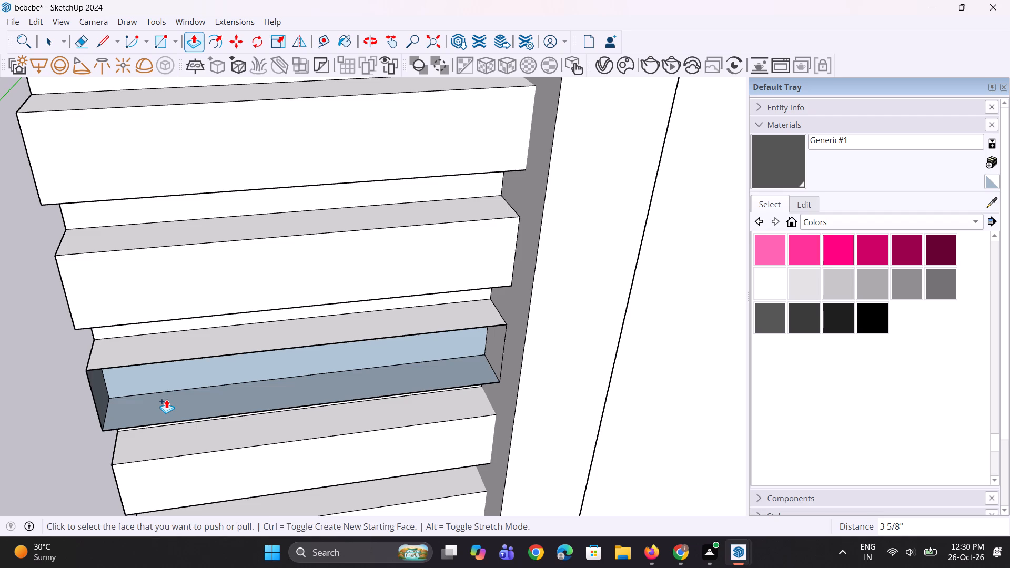
Pull the inner back face of the open-fronted louver slat forward 3 5/8" to its front.
{"action": "left_click", "coordinate": [194, 359]}
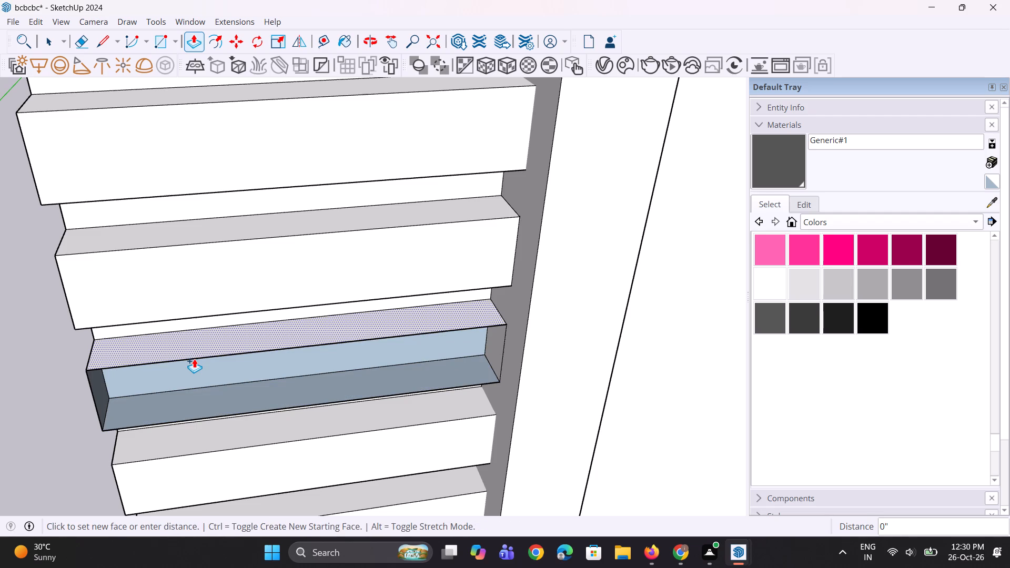
{"action": "key", "text": "Escape"}
{"action": "left_click", "coordinate": [166, 384]}
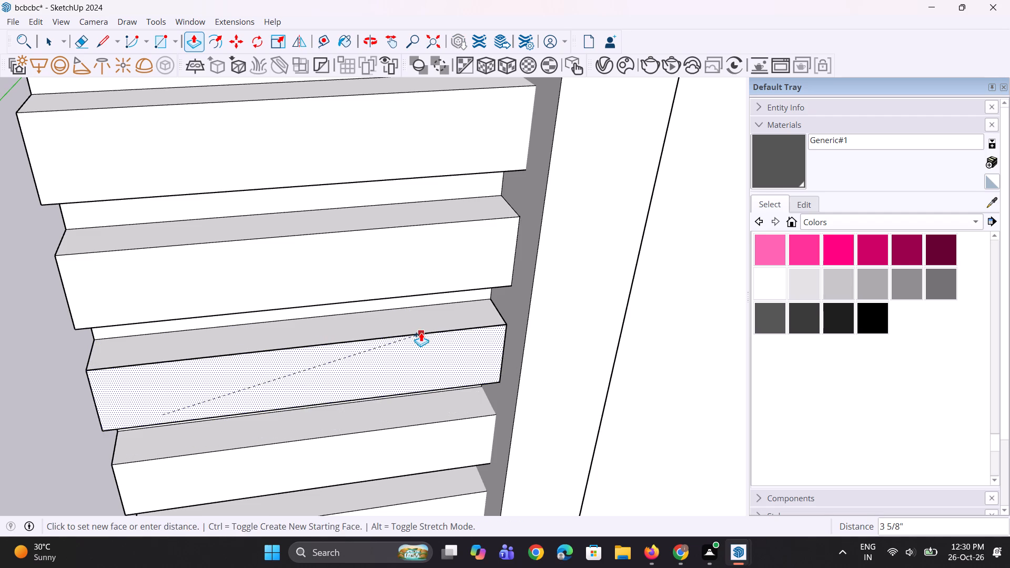
{"action": "left_click", "coordinate": [421, 332]}
Pull the flat slat strip beside the lower window out 3 5/16" to project like the neighbouring grey louvers.
{"action": "middle_click_drag", "start_coordinate": [349, 359], "coordinate": [333, 306]}
{"action": "scroll", "coordinate": [117, 285], "scroll_direction": "down", "scroll_amount": 15}
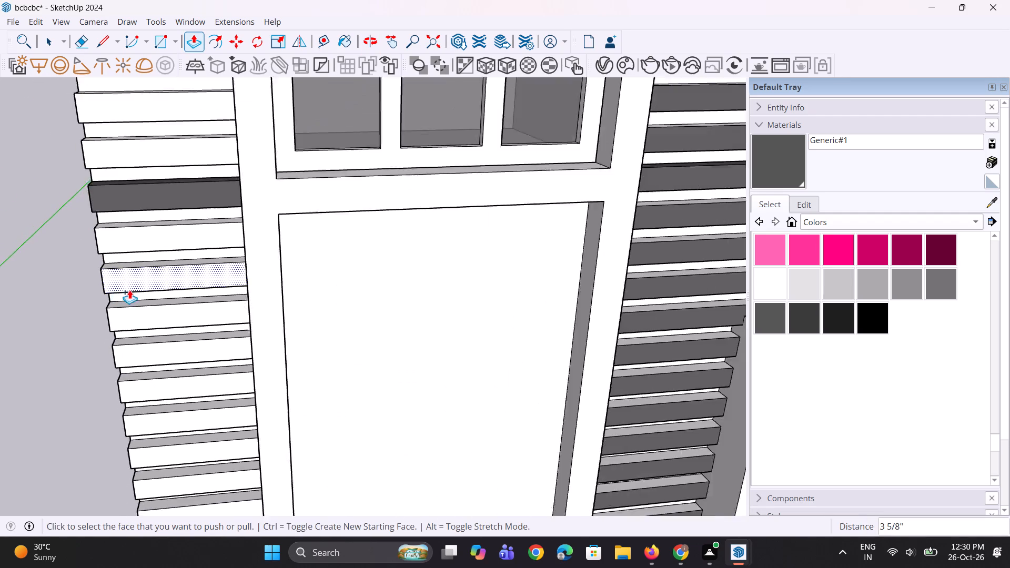
{"action": "scroll", "coordinate": [129, 290], "scroll_direction": "down", "scroll_amount": 2}
{"action": "middle_click_drag", "start_coordinate": [631, 323], "coordinate": [355, 320]}
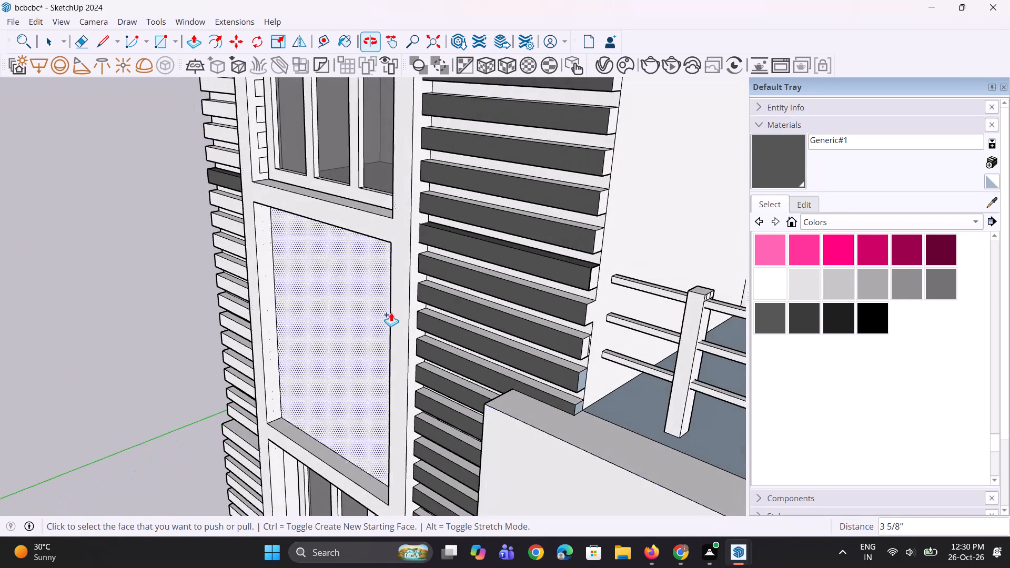
{"action": "scroll", "coordinate": [540, 281], "scroll_direction": "up", "scroll_amount": 6}
{"action": "middle_click_drag", "start_coordinate": [580, 271], "coordinate": [810, 258]}
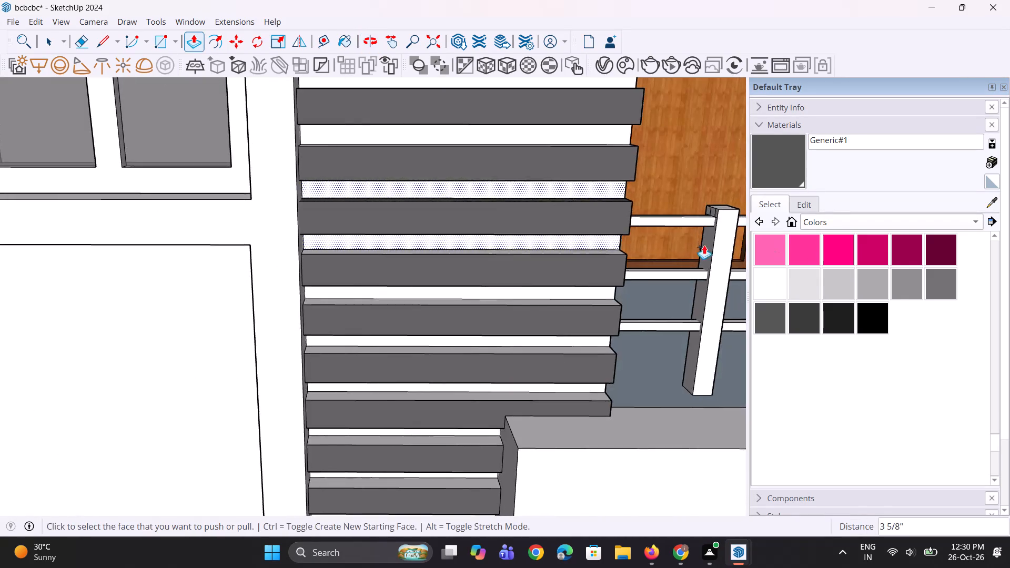
{"action": "scroll", "coordinate": [671, 248], "scroll_direction": "down", "scroll_amount": 12}
{"action": "middle_click_drag", "start_coordinate": [638, 350], "coordinate": [554, 376]}
{"action": "scroll", "coordinate": [554, 377], "scroll_direction": "down", "scroll_amount": 4}
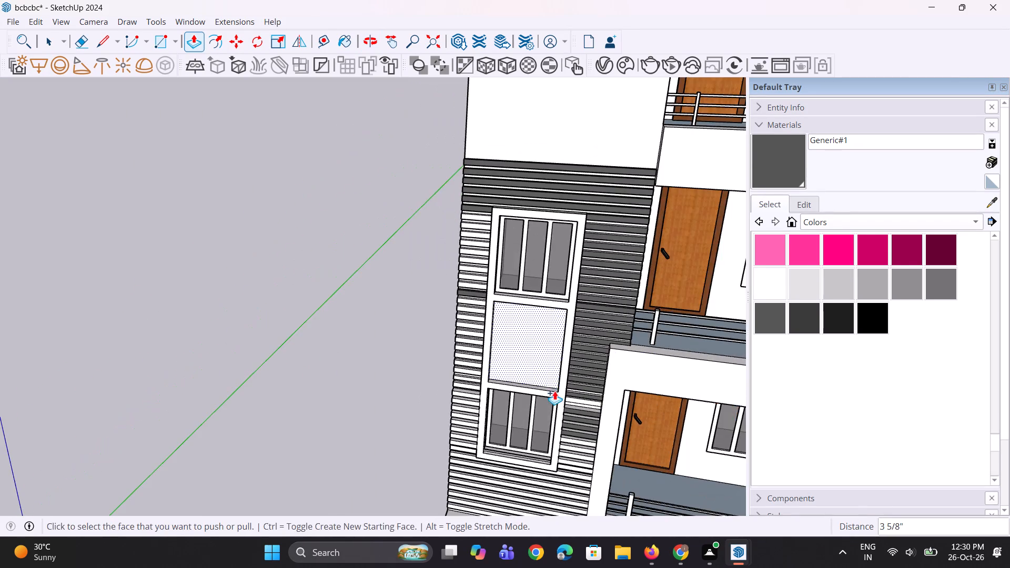
{"action": "middle_click_drag", "start_coordinate": [567, 395], "coordinate": [532, 314]}
{"action": "scroll", "coordinate": [567, 410], "scroll_direction": "up", "scroll_amount": 5}
{"action": "scroll", "coordinate": [632, 402], "scroll_direction": "up", "scroll_amount": 9}
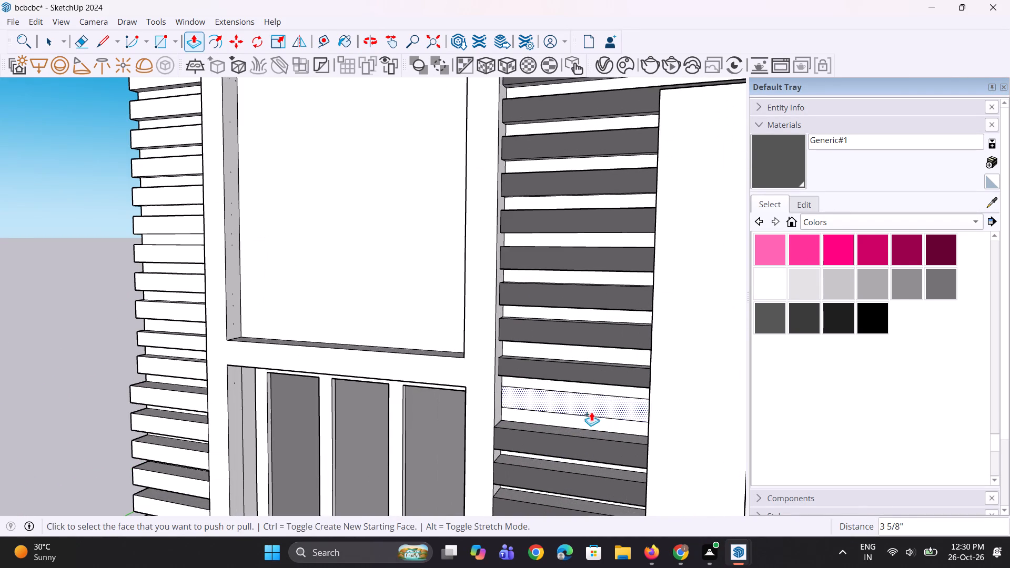
{"action": "left_click", "coordinate": [589, 410]}
{"action": "left_click", "coordinate": [591, 369]}
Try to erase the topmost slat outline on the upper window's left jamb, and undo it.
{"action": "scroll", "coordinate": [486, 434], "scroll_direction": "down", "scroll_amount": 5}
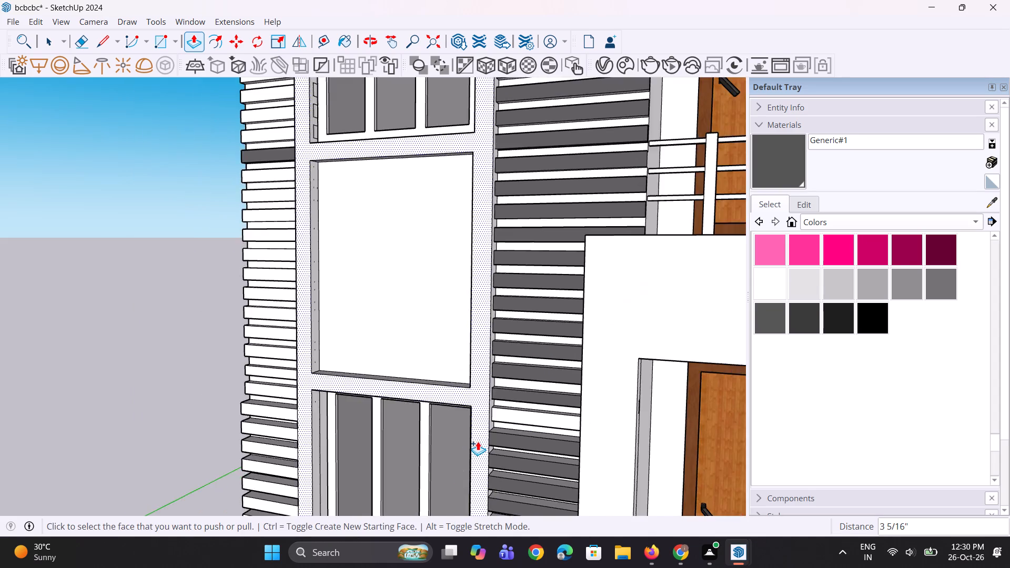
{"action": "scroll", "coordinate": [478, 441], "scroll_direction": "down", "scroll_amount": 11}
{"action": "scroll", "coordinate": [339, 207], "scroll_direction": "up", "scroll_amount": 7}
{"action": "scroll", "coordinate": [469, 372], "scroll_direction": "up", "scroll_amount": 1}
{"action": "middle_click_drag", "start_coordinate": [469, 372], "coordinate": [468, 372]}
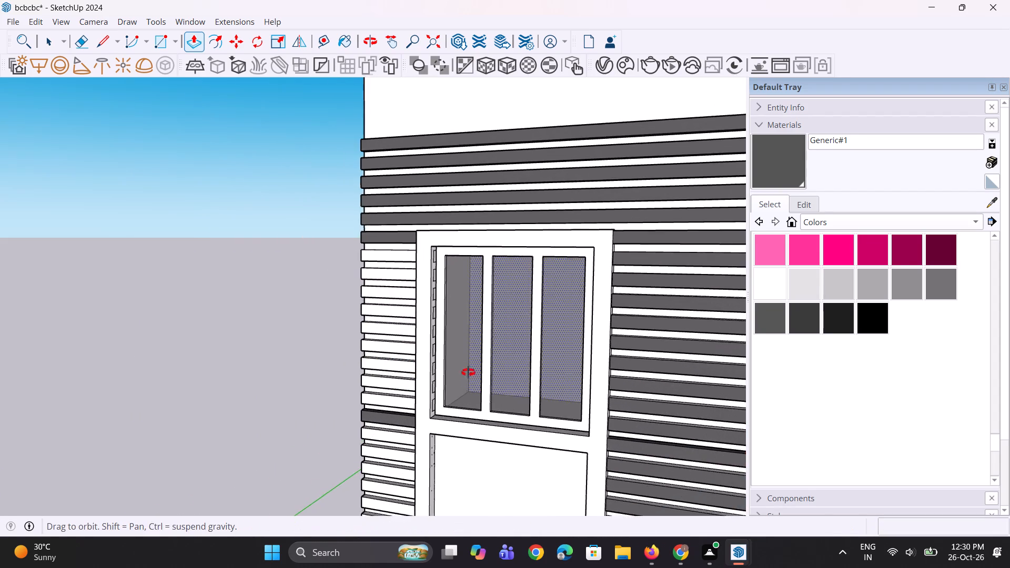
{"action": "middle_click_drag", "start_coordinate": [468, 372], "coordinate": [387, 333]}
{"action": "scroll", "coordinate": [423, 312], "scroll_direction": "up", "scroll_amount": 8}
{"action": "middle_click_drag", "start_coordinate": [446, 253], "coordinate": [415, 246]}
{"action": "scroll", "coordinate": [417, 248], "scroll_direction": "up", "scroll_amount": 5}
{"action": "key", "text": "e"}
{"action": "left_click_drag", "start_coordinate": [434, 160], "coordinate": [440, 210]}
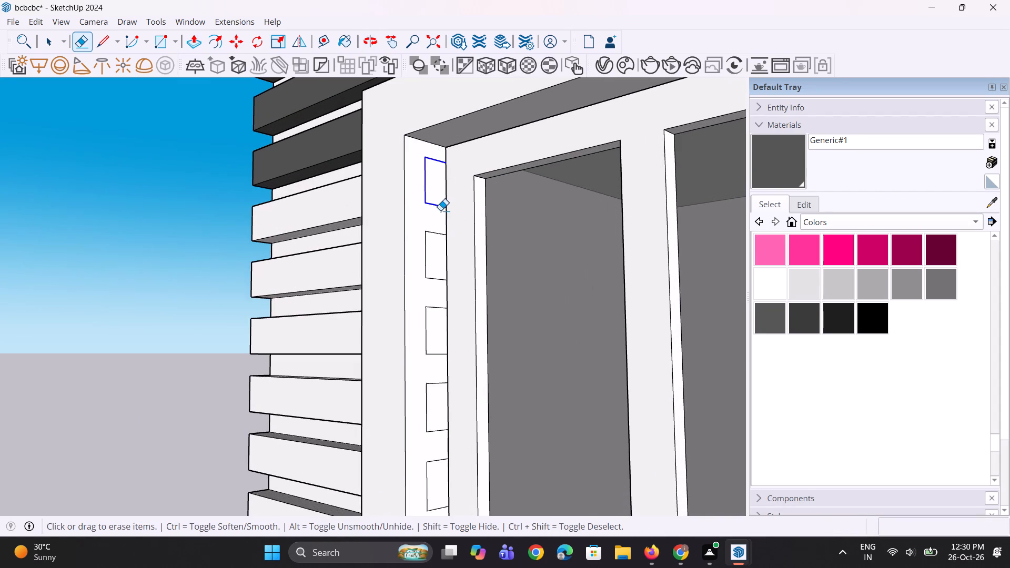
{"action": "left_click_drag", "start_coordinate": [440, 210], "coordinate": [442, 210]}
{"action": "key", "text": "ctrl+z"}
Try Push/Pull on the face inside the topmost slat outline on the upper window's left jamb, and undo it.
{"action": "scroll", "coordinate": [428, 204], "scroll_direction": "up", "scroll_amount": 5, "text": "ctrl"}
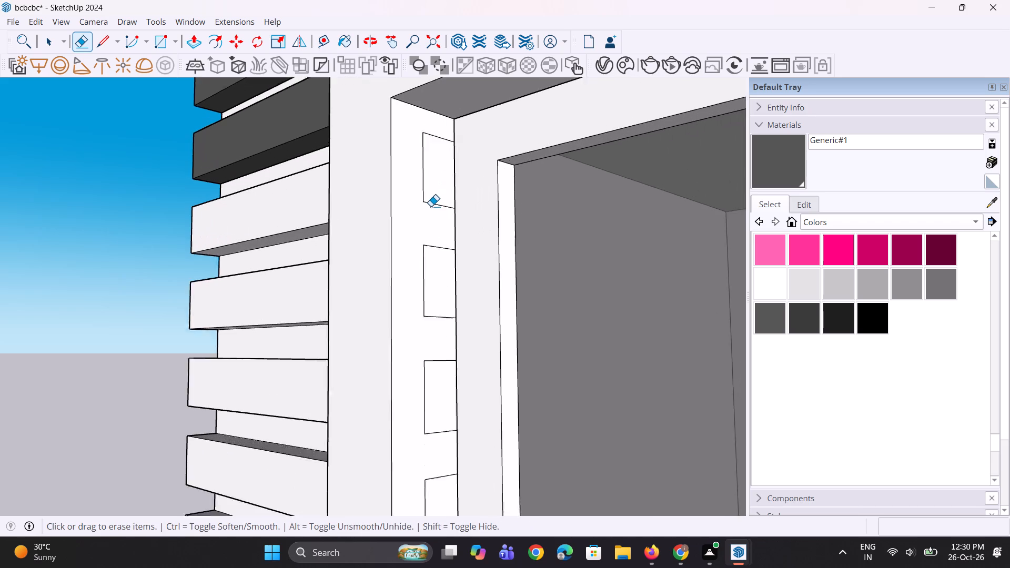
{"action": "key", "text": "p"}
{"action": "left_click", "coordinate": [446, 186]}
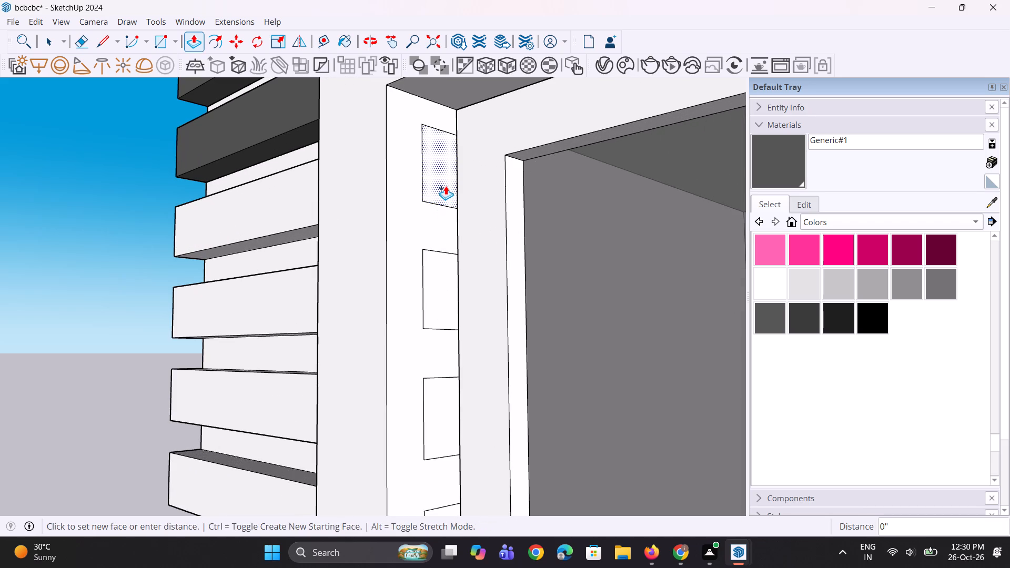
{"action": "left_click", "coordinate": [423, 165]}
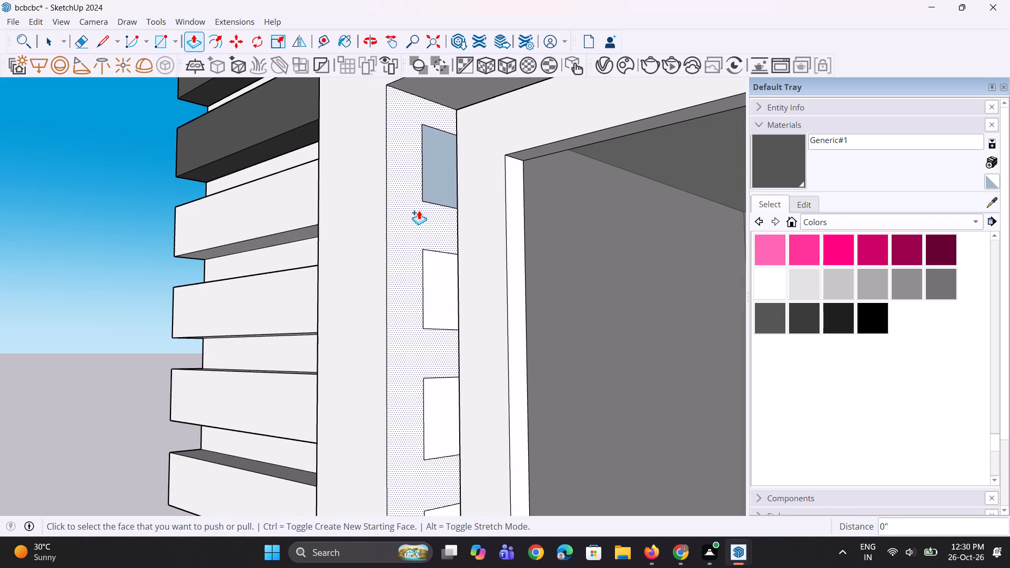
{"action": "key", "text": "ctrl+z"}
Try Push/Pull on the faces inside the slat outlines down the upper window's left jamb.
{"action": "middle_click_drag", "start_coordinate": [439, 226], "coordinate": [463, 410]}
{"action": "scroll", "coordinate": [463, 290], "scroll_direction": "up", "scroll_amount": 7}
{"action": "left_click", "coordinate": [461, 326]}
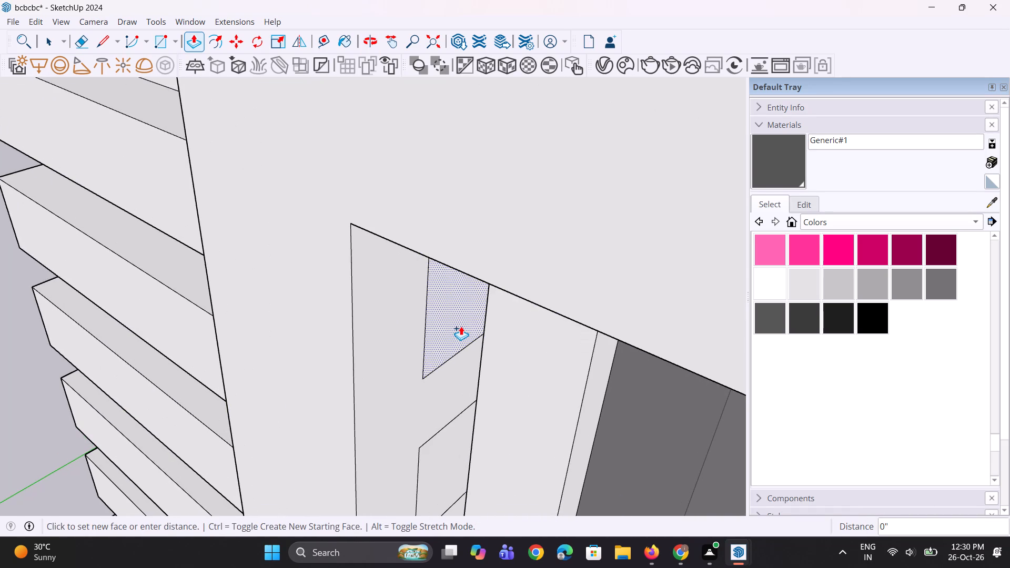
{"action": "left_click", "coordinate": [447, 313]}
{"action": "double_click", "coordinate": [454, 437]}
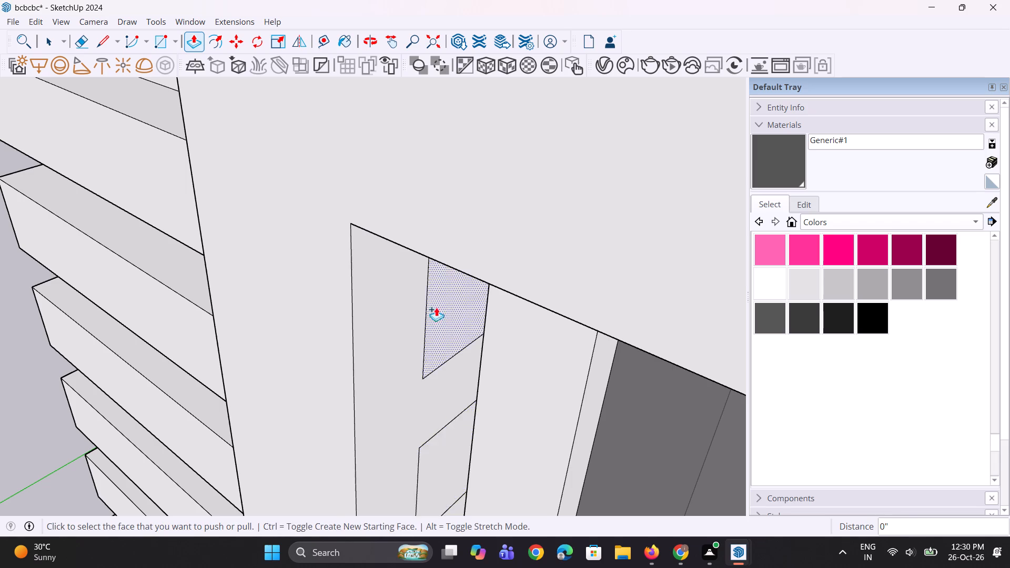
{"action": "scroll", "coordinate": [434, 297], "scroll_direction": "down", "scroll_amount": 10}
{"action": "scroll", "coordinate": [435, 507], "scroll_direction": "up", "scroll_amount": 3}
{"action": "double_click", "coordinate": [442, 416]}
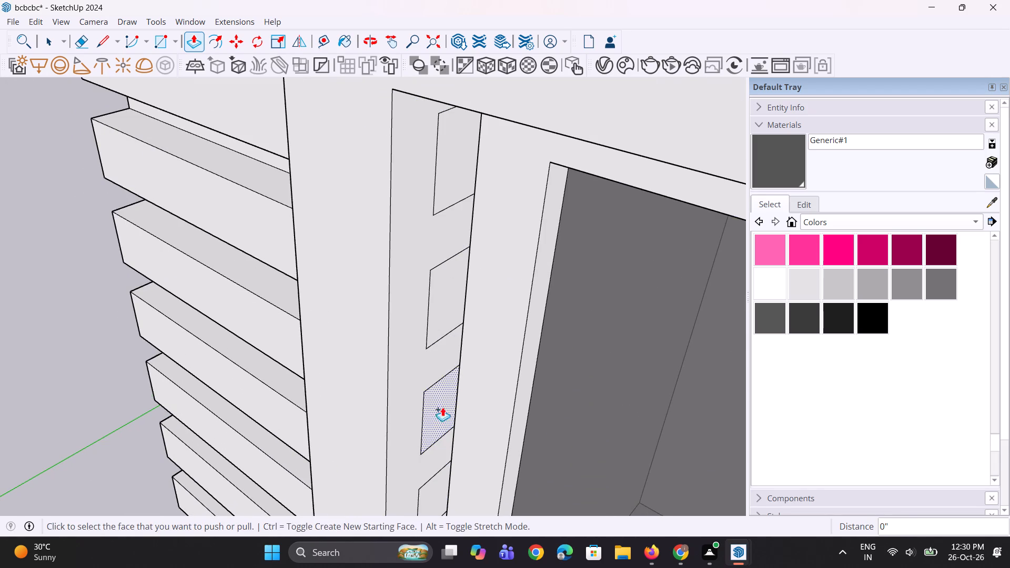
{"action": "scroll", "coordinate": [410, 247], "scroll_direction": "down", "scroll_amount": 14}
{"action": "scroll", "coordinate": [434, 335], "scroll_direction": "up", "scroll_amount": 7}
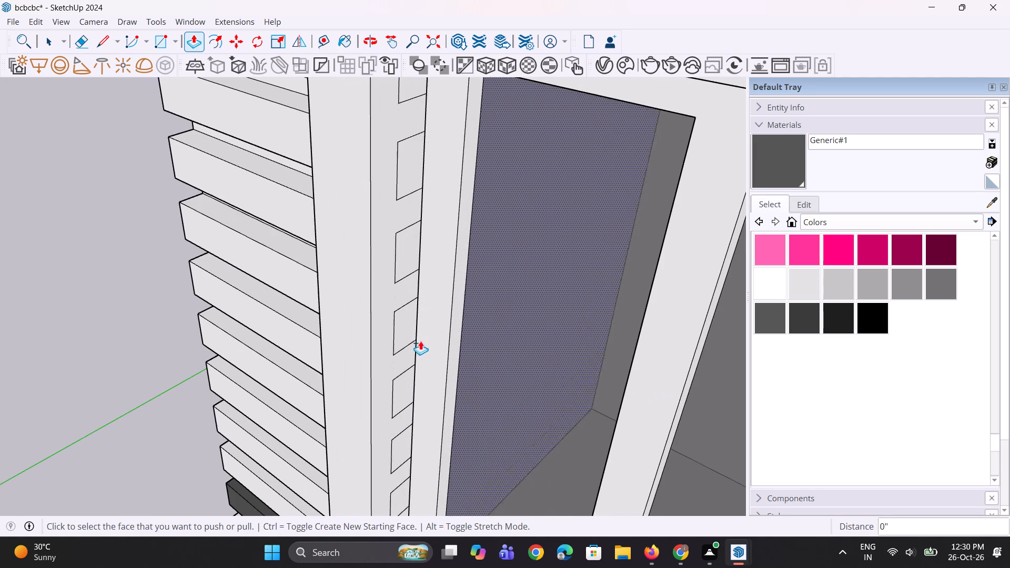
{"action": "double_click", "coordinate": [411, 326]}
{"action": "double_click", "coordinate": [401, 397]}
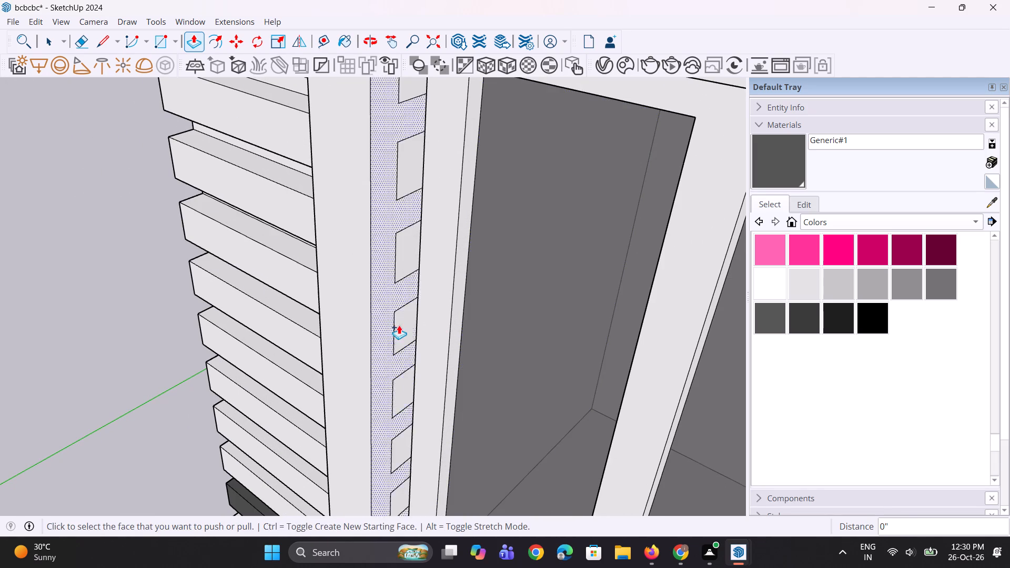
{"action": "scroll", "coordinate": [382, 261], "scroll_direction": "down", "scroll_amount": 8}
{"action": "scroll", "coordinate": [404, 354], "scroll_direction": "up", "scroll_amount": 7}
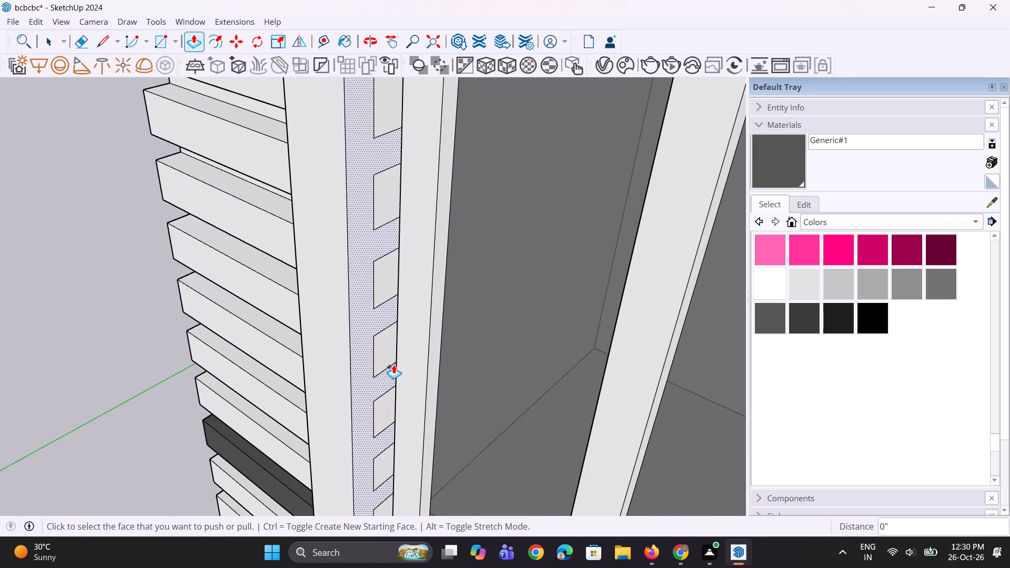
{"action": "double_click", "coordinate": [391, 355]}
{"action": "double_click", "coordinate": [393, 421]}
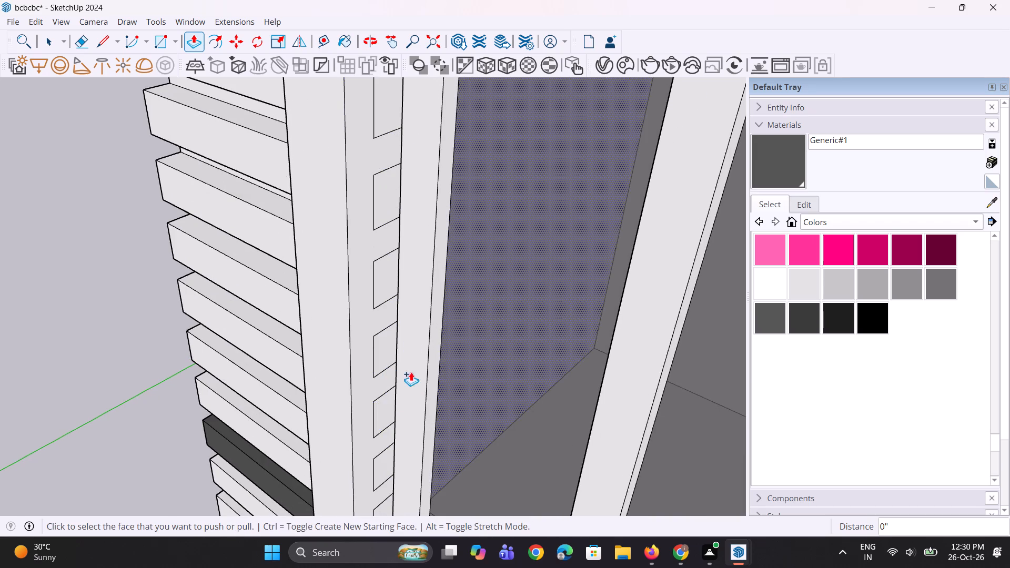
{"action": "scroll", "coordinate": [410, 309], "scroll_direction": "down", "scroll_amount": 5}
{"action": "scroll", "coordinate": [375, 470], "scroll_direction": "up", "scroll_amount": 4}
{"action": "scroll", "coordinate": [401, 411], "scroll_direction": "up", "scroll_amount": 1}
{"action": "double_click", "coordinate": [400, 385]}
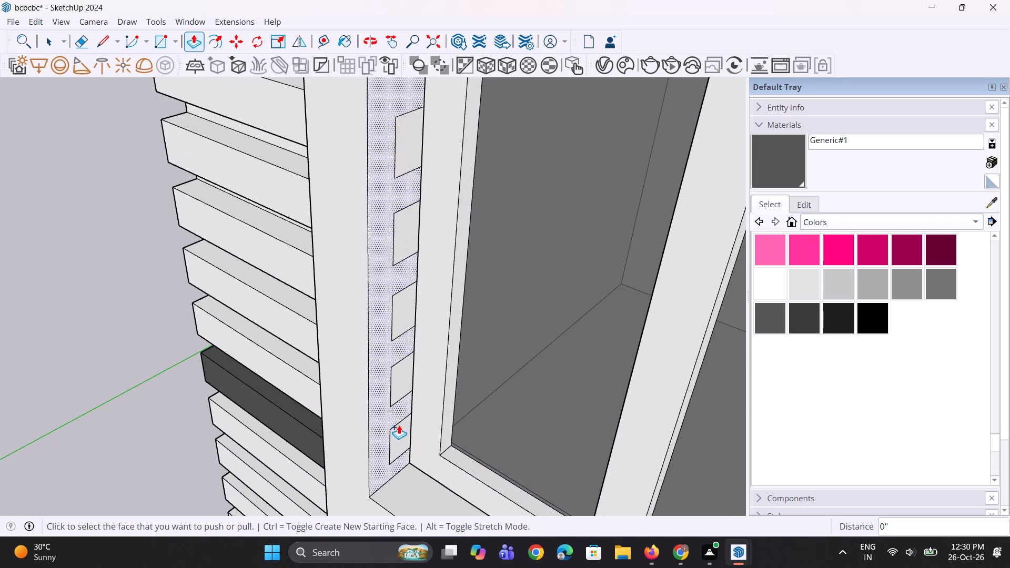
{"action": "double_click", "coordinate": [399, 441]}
Erase the edges of the bottom two slat outlines on the upper window's left jamb.
{"action": "middle_click_drag", "start_coordinate": [398, 474], "coordinate": [377, 386]}
{"action": "scroll", "coordinate": [398, 457], "scroll_direction": "up", "scroll_amount": 7}
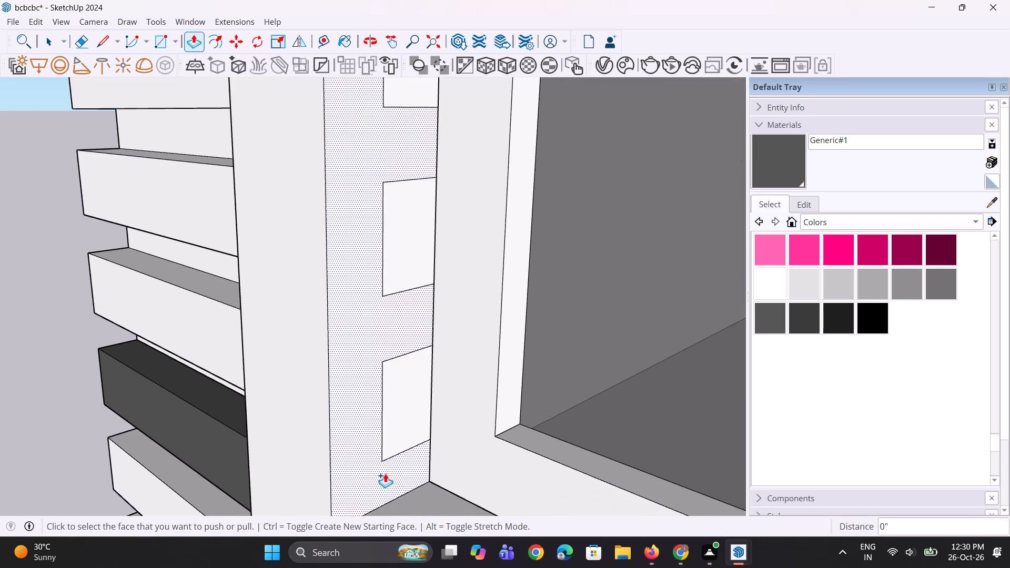
{"action": "key", "text": "e"}
{"action": "scroll", "coordinate": [385, 475], "scroll_direction": "up", "scroll_amount": 2}
{"action": "left_click_drag", "start_coordinate": [401, 330], "coordinate": [401, 450]}
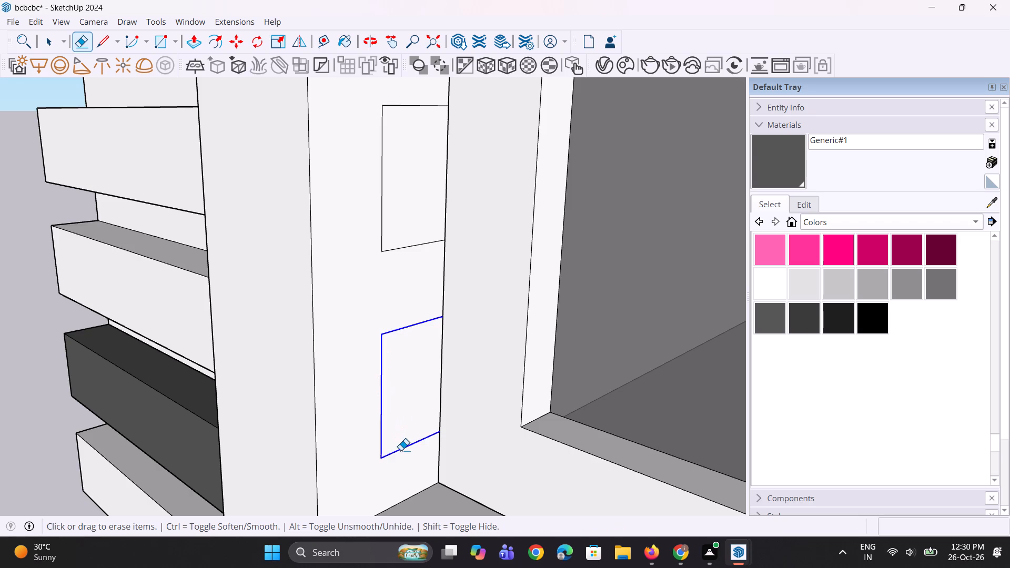
{"action": "left_click_drag", "start_coordinate": [380, 229], "coordinate": [397, 260]}
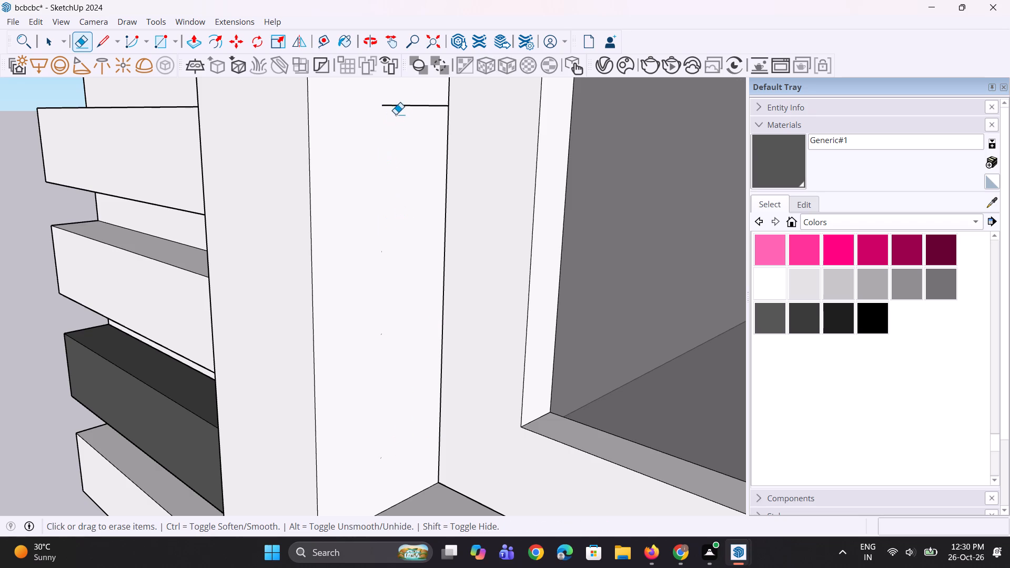
{"action": "left_click_drag", "start_coordinate": [406, 104], "coordinate": [400, 140]}
Erase the next three slat outlines going up the upper window's left jamb.
{"action": "scroll", "coordinate": [400, 173], "scroll_direction": "down", "scroll_amount": 4}
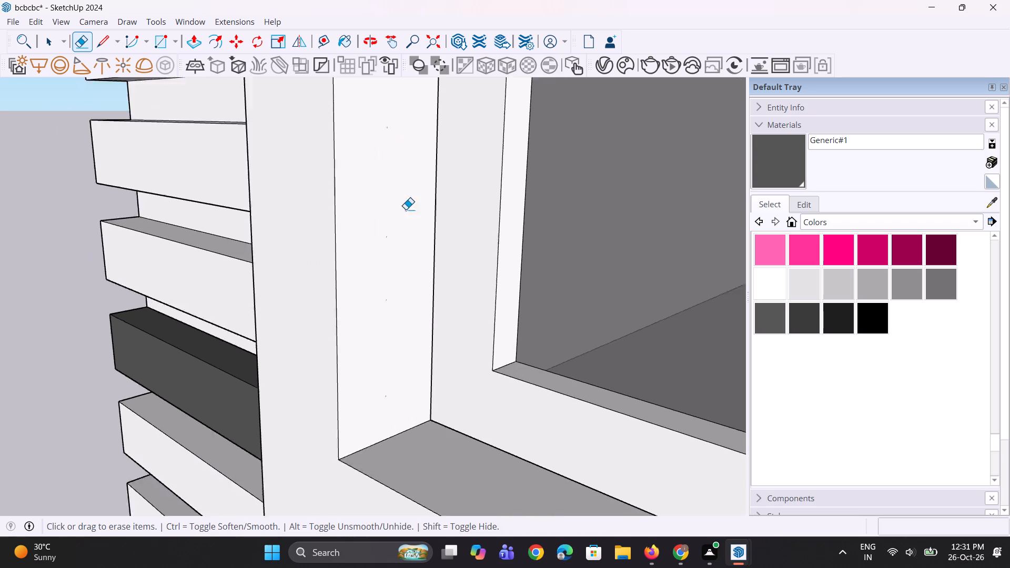
{"action": "scroll", "coordinate": [406, 209], "scroll_direction": "down", "scroll_amount": 1}
{"action": "scroll", "coordinate": [431, 352], "scroll_direction": "down", "scroll_amount": 8}
{"action": "scroll", "coordinate": [438, 165], "scroll_direction": "up", "scroll_amount": 8}
{"action": "left_click_drag", "start_coordinate": [417, 188], "coordinate": [410, 260]}
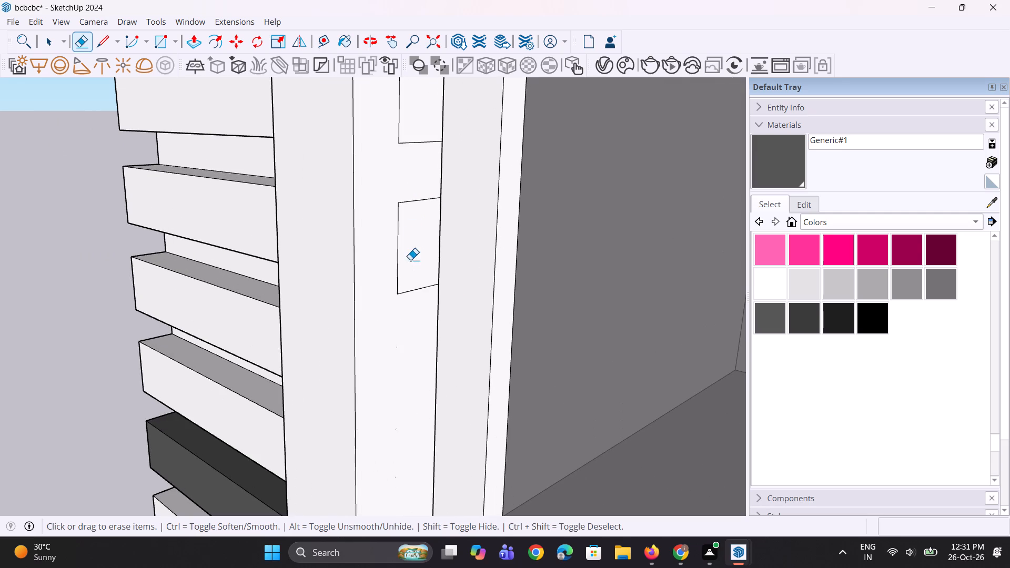
{"action": "left_click_drag", "start_coordinate": [410, 260], "coordinate": [397, 258]}
{"action": "scroll", "coordinate": [377, 370], "scroll_direction": "down", "scroll_amount": 11}
{"action": "scroll", "coordinate": [403, 233], "scroll_direction": "up", "scroll_amount": 9}
{"action": "left_click_drag", "start_coordinate": [389, 283], "coordinate": [365, 324]}
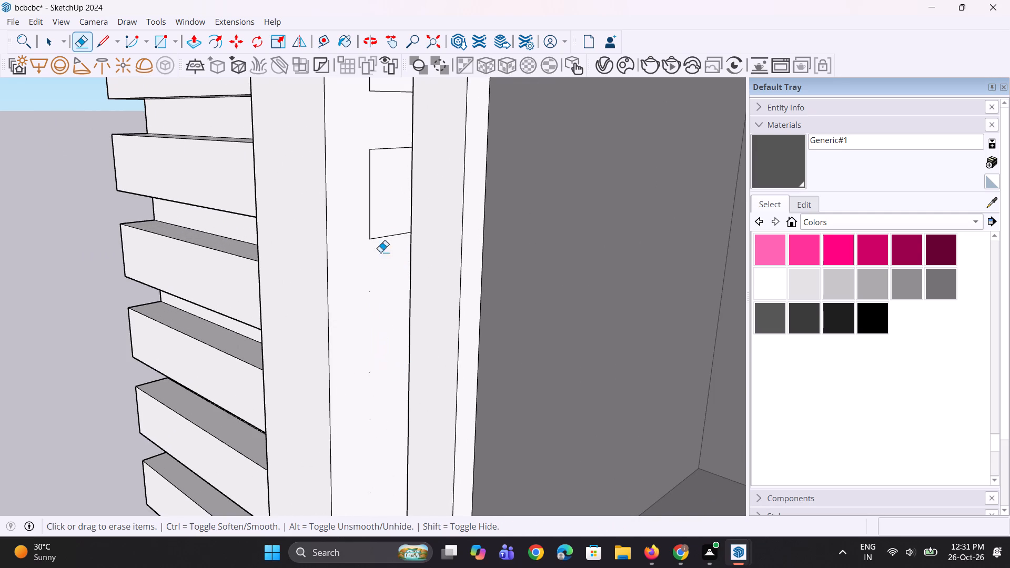
{"action": "left_click_drag", "start_coordinate": [386, 138], "coordinate": [370, 181]}
Erase two more slat outlines further up the upper window's left jamb.
{"action": "scroll", "coordinate": [350, 308], "scroll_direction": "down", "scroll_amount": 5}
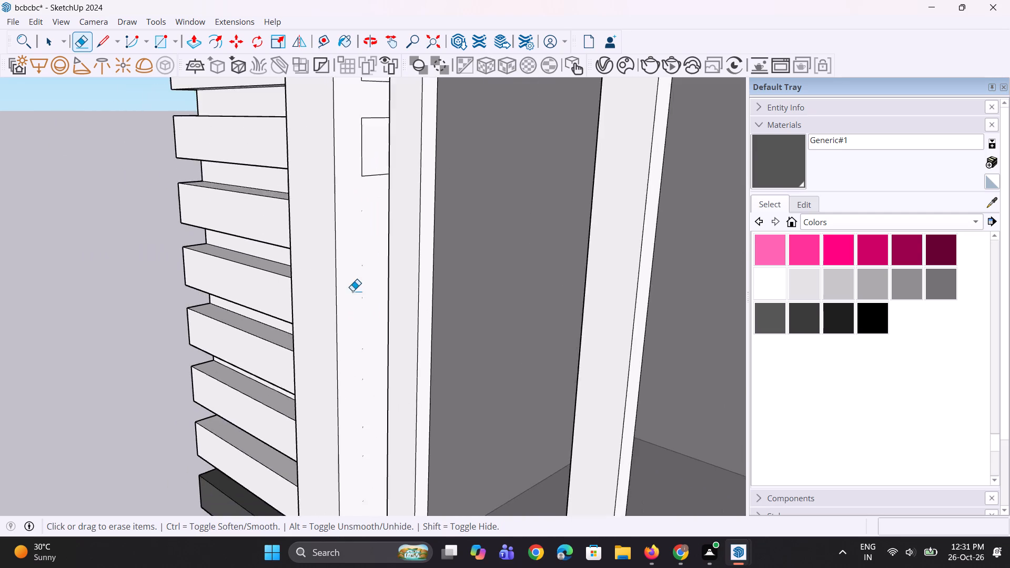
{"action": "scroll", "coordinate": [352, 286], "scroll_direction": "down", "scroll_amount": 5}
{"action": "scroll", "coordinate": [352, 167], "scroll_direction": "up", "scroll_amount": 9}
{"action": "left_click_drag", "start_coordinate": [369, 174], "coordinate": [367, 190]}
{"action": "key", "text": "Escape"}
{"action": "left_click_drag", "start_coordinate": [368, 189], "coordinate": [365, 278]}
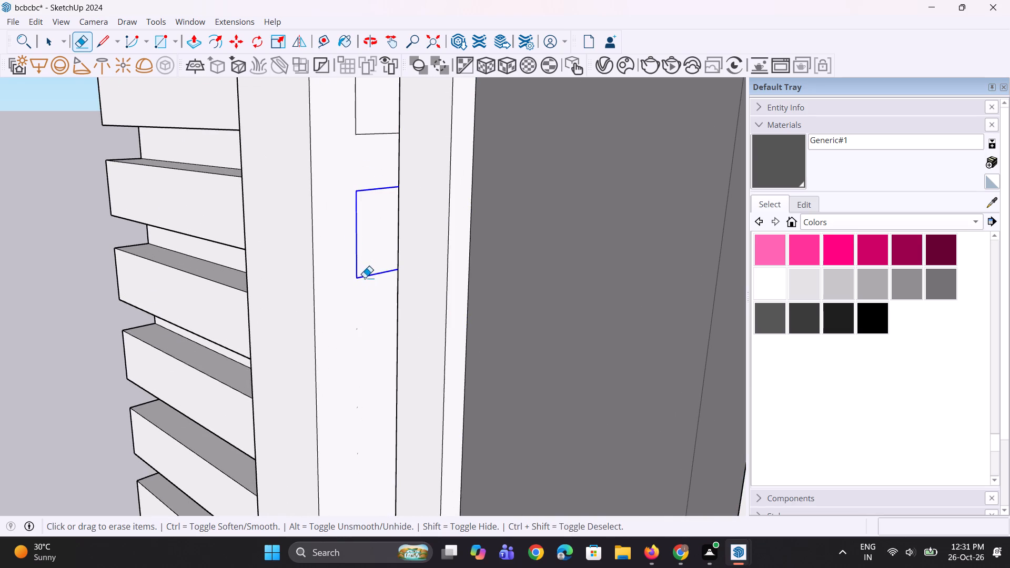
{"action": "left_click_drag", "start_coordinate": [365, 278], "coordinate": [372, 291]}
{"action": "scroll", "coordinate": [351, 322], "scroll_direction": "down", "scroll_amount": 9}
{"action": "scroll", "coordinate": [346, 241], "scroll_direction": "up", "scroll_amount": 8}
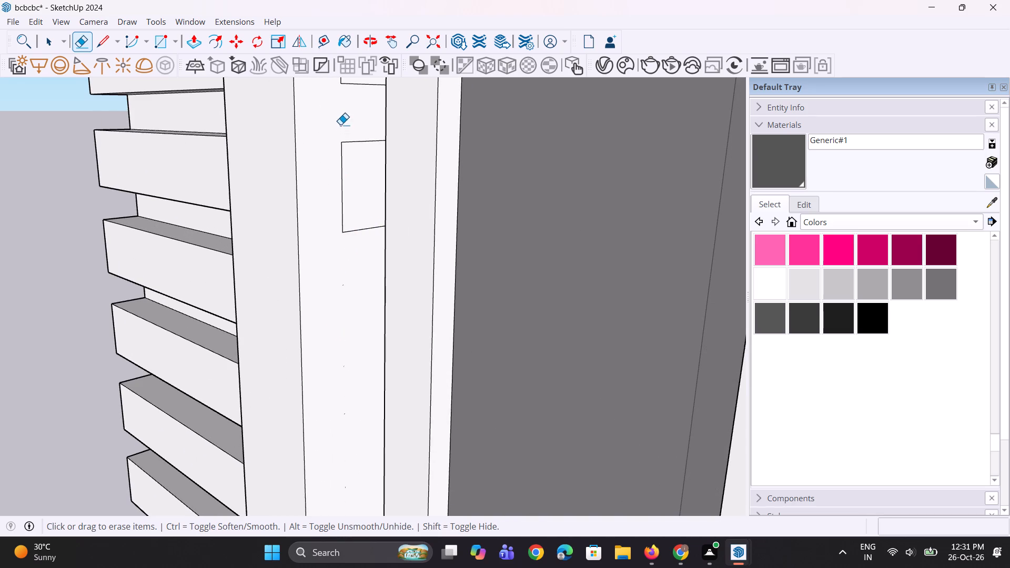
{"action": "left_click_drag", "start_coordinate": [340, 125], "coordinate": [354, 244]}
Erase the top two slat outlines on the upper window's left jamb, including the leftover bottom edge.
{"action": "scroll", "coordinate": [361, 328], "scroll_direction": "down", "scroll_amount": 6}
{"action": "scroll", "coordinate": [353, 168], "scroll_direction": "up", "scroll_amount": 4}
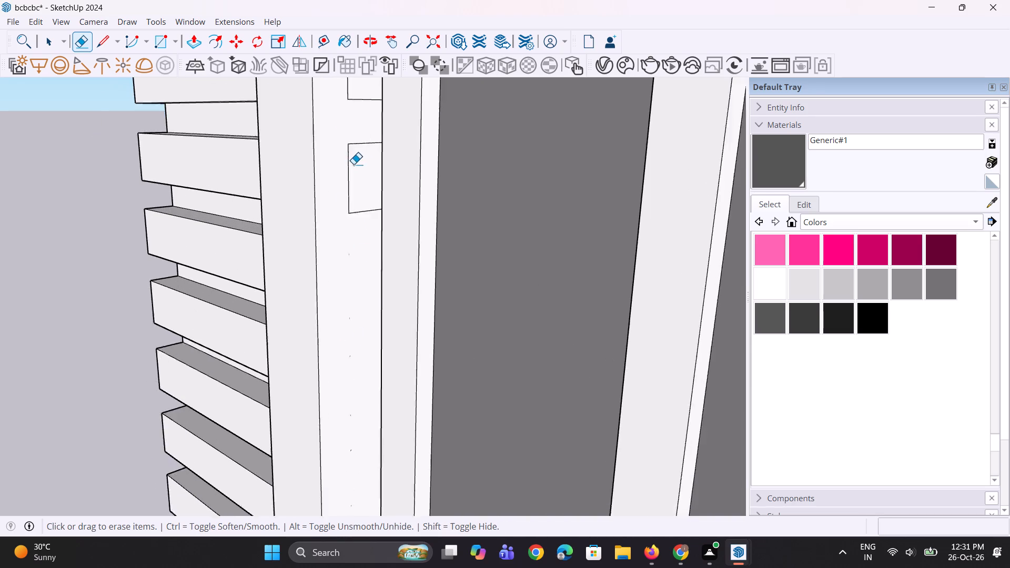
{"action": "left_click_drag", "start_coordinate": [349, 126], "coordinate": [351, 229]}
{"action": "scroll", "coordinate": [363, 322], "scroll_direction": "down", "scroll_amount": 6}
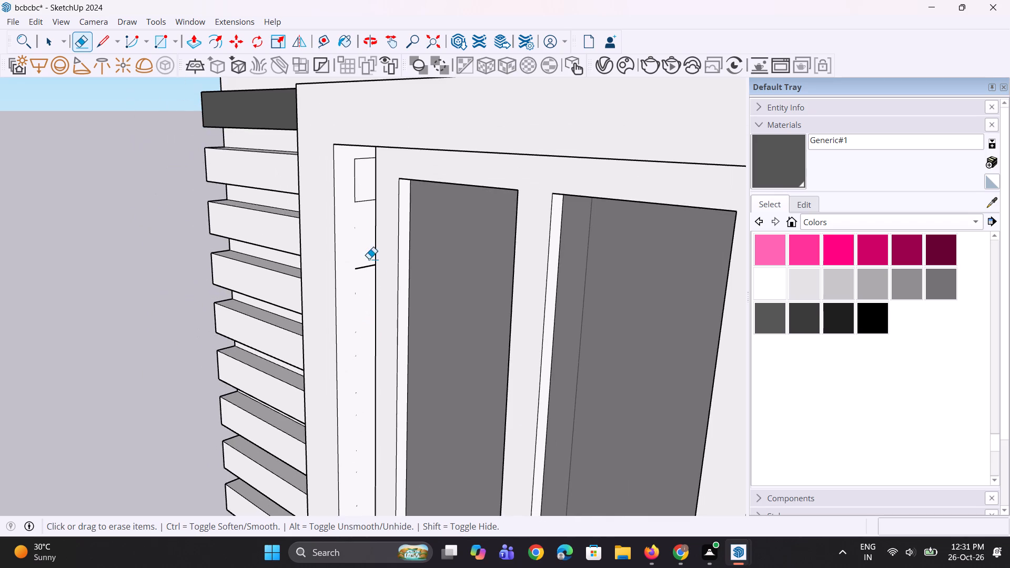
{"action": "left_click_drag", "start_coordinate": [368, 258], "coordinate": [368, 283]}
{"action": "scroll", "coordinate": [361, 217], "scroll_direction": "up", "scroll_amount": 8}
{"action": "left_click_drag", "start_coordinate": [360, 150], "coordinate": [359, 233]}
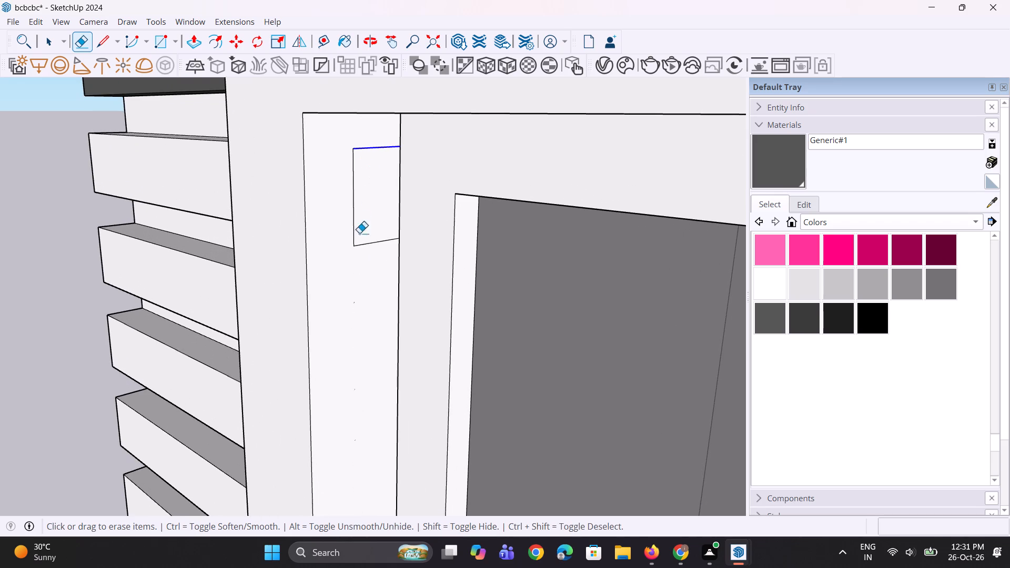
{"action": "left_click_drag", "start_coordinate": [359, 233], "coordinate": [350, 207]}
{"action": "scroll", "coordinate": [355, 343], "scroll_direction": "down", "scroll_amount": 5}
{"action": "middle_click_drag", "start_coordinate": [355, 283], "coordinate": [390, 227]}
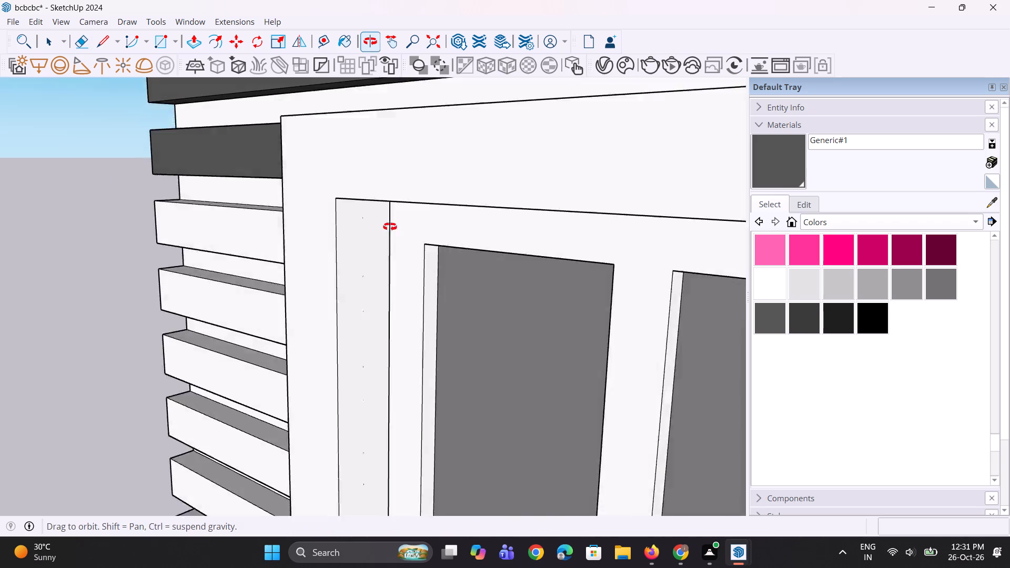
Erase the tiny leftover edge specks along the upper part of the upper window's left jamb.
{"action": "middle_click_drag", "start_coordinate": [390, 227], "coordinate": [391, 221]}
{"action": "scroll", "coordinate": [365, 208], "scroll_direction": "down", "scroll_amount": 10}
{"action": "middle_click_drag", "start_coordinate": [339, 232], "coordinate": [482, 200]}
{"action": "scroll", "coordinate": [373, 339], "scroll_direction": "up", "scroll_amount": 3}
{"action": "middle_click_drag", "start_coordinate": [355, 351], "coordinate": [353, 351]}
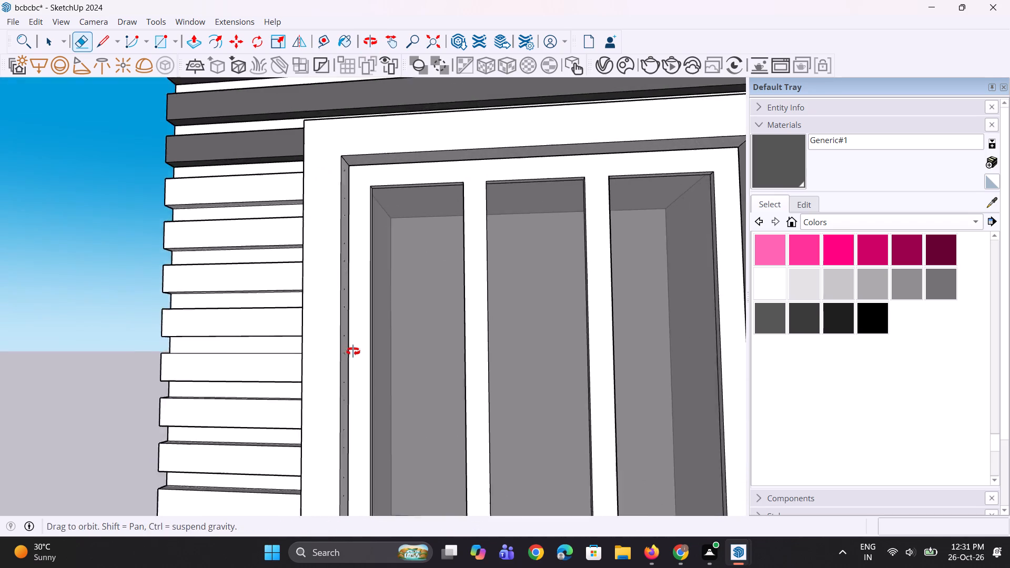
{"action": "middle_click_drag", "start_coordinate": [353, 351], "coordinate": [259, 345]}
{"action": "scroll", "coordinate": [341, 140], "scroll_direction": "up", "scroll_amount": 3}
{"action": "scroll", "coordinate": [348, 200], "scroll_direction": "up", "scroll_amount": 2}
{"action": "left_click_drag", "start_coordinate": [336, 205], "coordinate": [335, 239]}
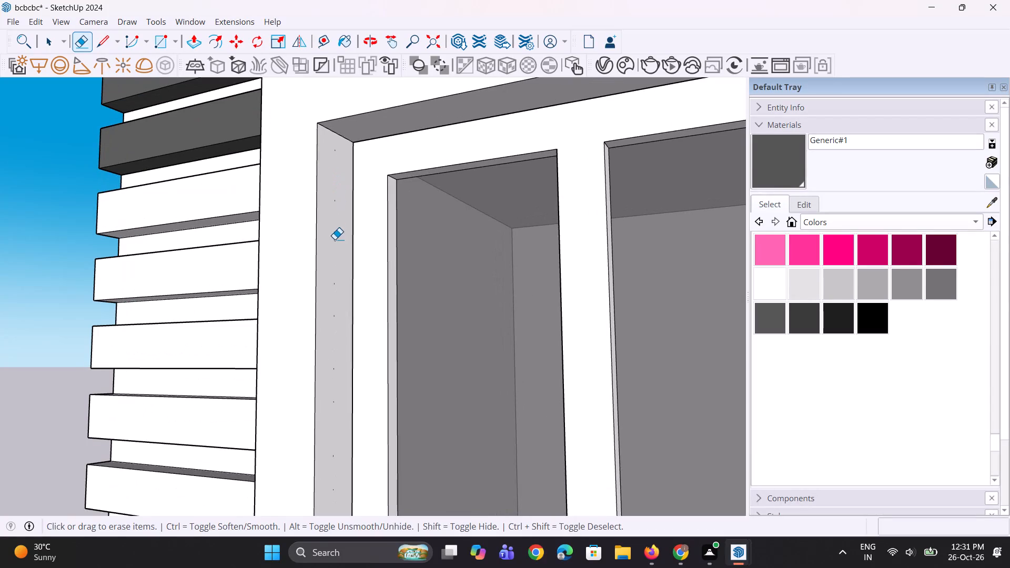
{"action": "left_click_drag", "start_coordinate": [335, 239], "coordinate": [339, 218]}
{"action": "middle_click_drag", "start_coordinate": [347, 244], "coordinate": [276, 320]}
{"action": "scroll", "coordinate": [302, 320], "scroll_direction": "up", "scroll_amount": 2}
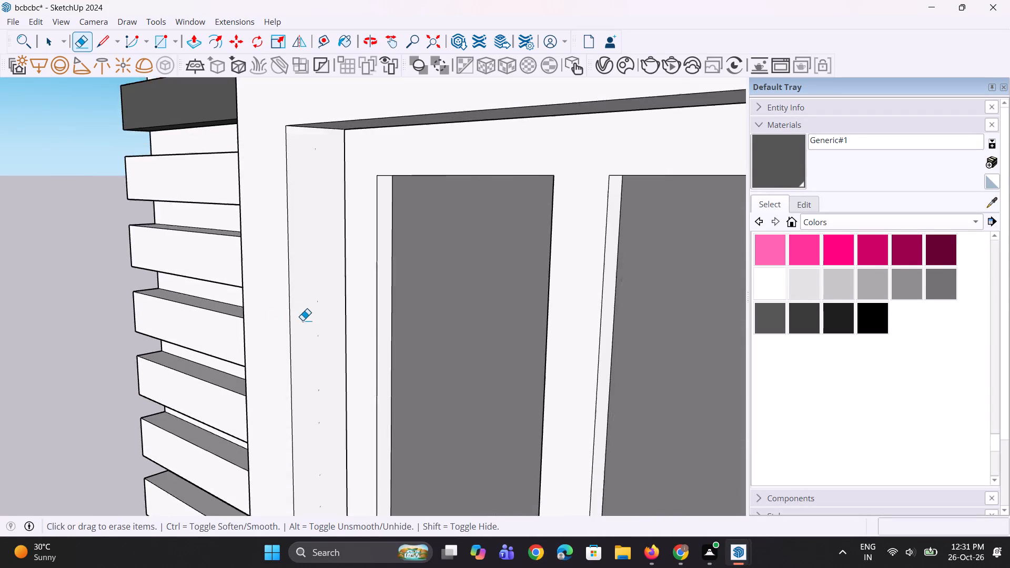
{"action": "scroll", "coordinate": [302, 320], "scroll_direction": "up", "scroll_amount": 1}
{"action": "left_click_drag", "start_coordinate": [319, 291], "coordinate": [327, 266]}
{"action": "scroll", "coordinate": [315, 288], "scroll_direction": "down", "scroll_amount": 4}
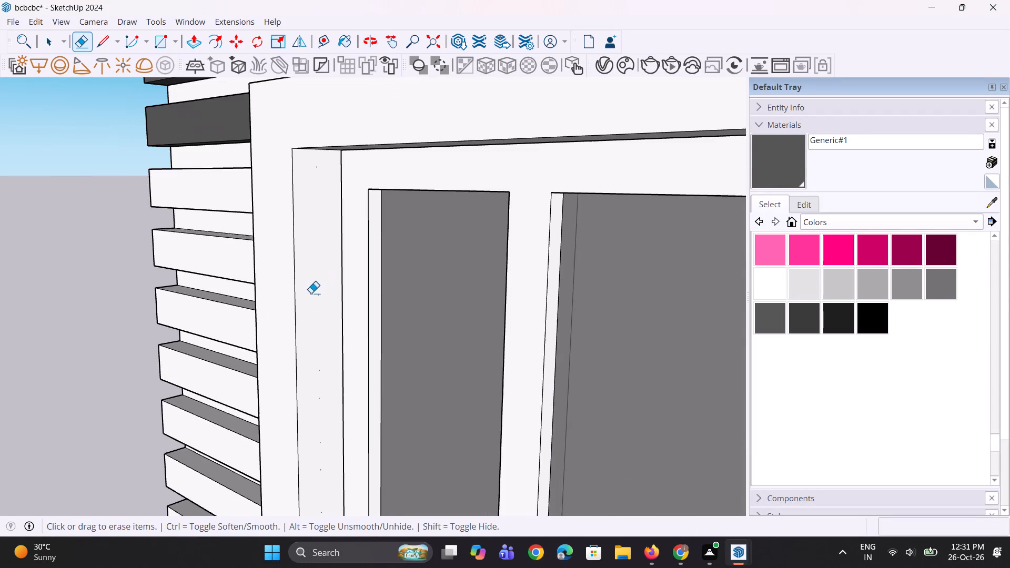
Examine the lower part of the upper window's left jamb for leftover edge specks.
{"action": "scroll", "coordinate": [311, 355], "scroll_direction": "down", "scroll_amount": 7}
{"action": "middle_click_drag", "start_coordinate": [322, 411], "coordinate": [343, 240]}
{"action": "middle_click_drag", "start_coordinate": [309, 223], "coordinate": [270, 223]}
{"action": "scroll", "coordinate": [353, 190], "scroll_direction": "down", "scroll_amount": 5}
{"action": "middle_click_drag", "start_coordinate": [332, 426], "coordinate": [305, 507]}
{"action": "scroll", "coordinate": [305, 507], "scroll_direction": "up", "scroll_amount": 11}
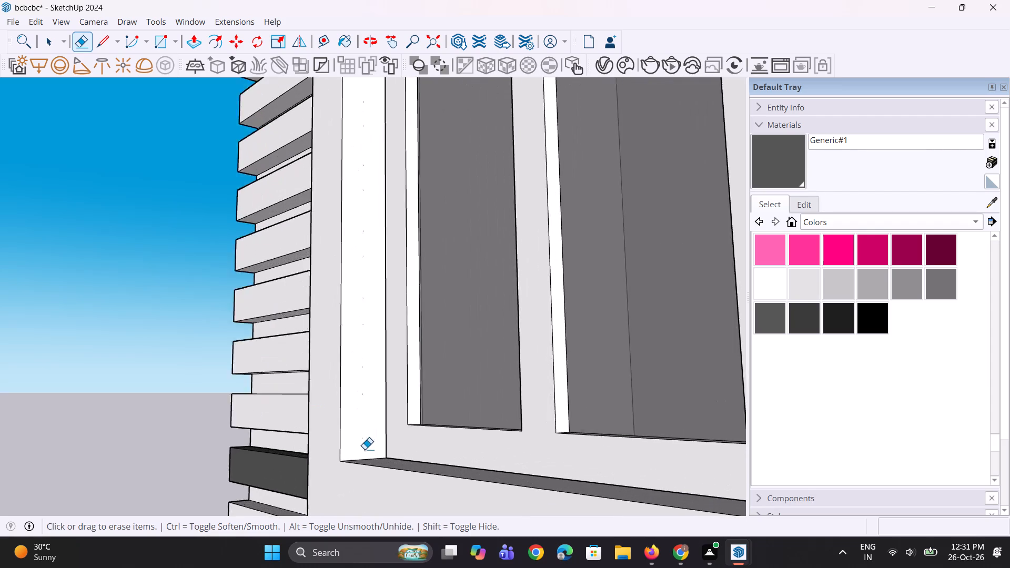
{"action": "scroll", "coordinate": [365, 449], "scroll_direction": "up", "scroll_amount": 11}
{"action": "middle_click_drag", "start_coordinate": [349, 422], "coordinate": [427, 501]}
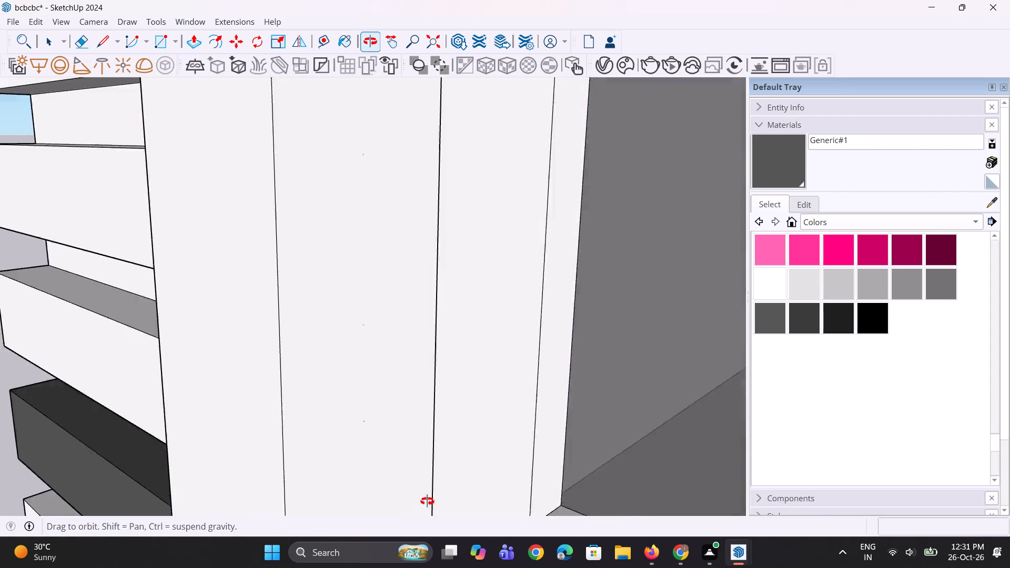
{"action": "middle_click_drag", "start_coordinate": [427, 501], "coordinate": [299, 567]}
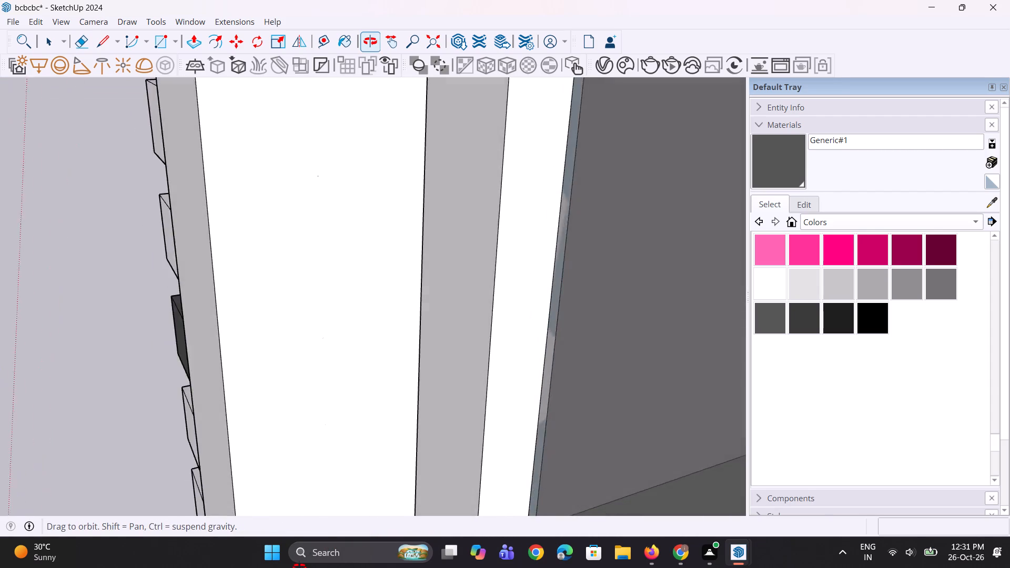
{"action": "middle_click_drag", "start_coordinate": [299, 567], "coordinate": [310, 559]}
{"action": "scroll", "coordinate": [329, 409], "scroll_direction": "down", "scroll_amount": 17}
{"action": "scroll", "coordinate": [338, 374], "scroll_direction": "down", "scroll_amount": 6}
{"action": "middle_click_drag", "start_coordinate": [328, 423], "coordinate": [771, 301]}
{"action": "scroll", "coordinate": [447, 250], "scroll_direction": "down", "scroll_amount": 4}
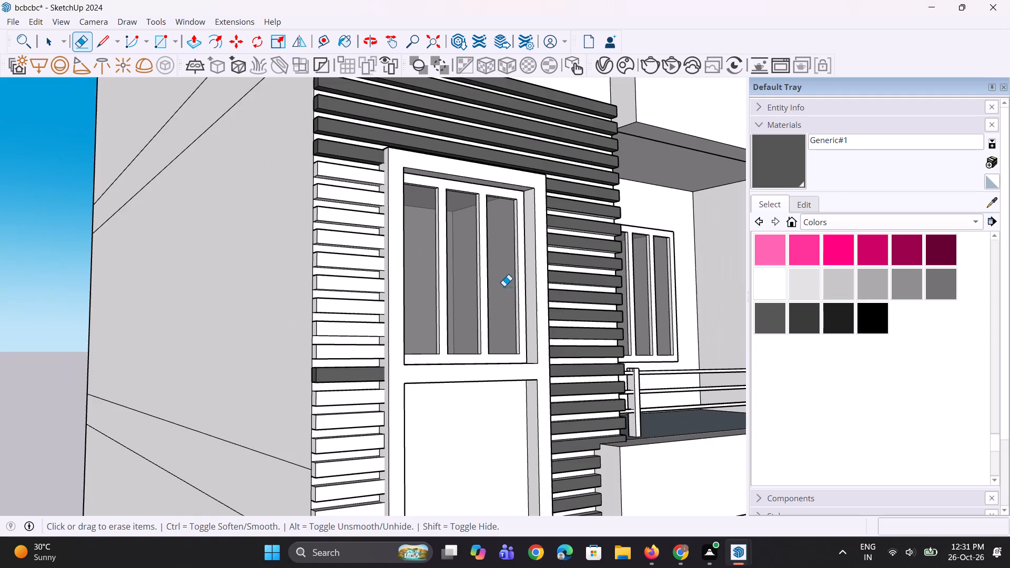
Erase the leftover horizontal slat lines on the outer right side face of the upper window's frame.
{"action": "middle_click_drag", "start_coordinate": [502, 288], "coordinate": [175, 342]}
{"action": "middle_click_drag", "start_coordinate": [627, 316], "coordinate": [538, 320]}
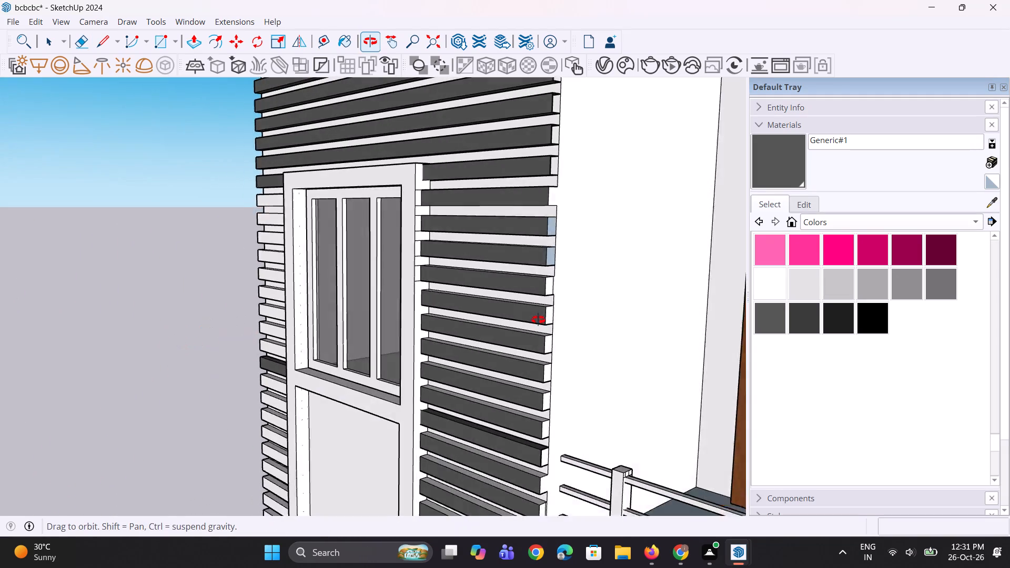
{"action": "middle_click_drag", "start_coordinate": [538, 320], "coordinate": [629, 234]}
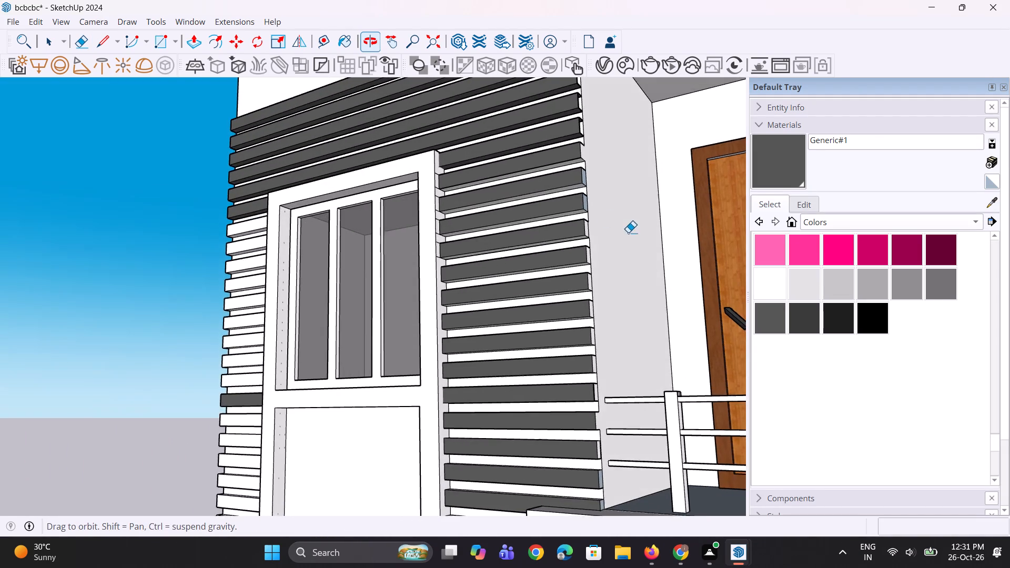
{"action": "scroll", "coordinate": [493, 170], "scroll_direction": "down", "scroll_amount": 5}
{"action": "middle_click_drag", "start_coordinate": [479, 204], "coordinate": [432, 287]}
{"action": "scroll", "coordinate": [434, 183], "scroll_direction": "up", "scroll_amount": 7}
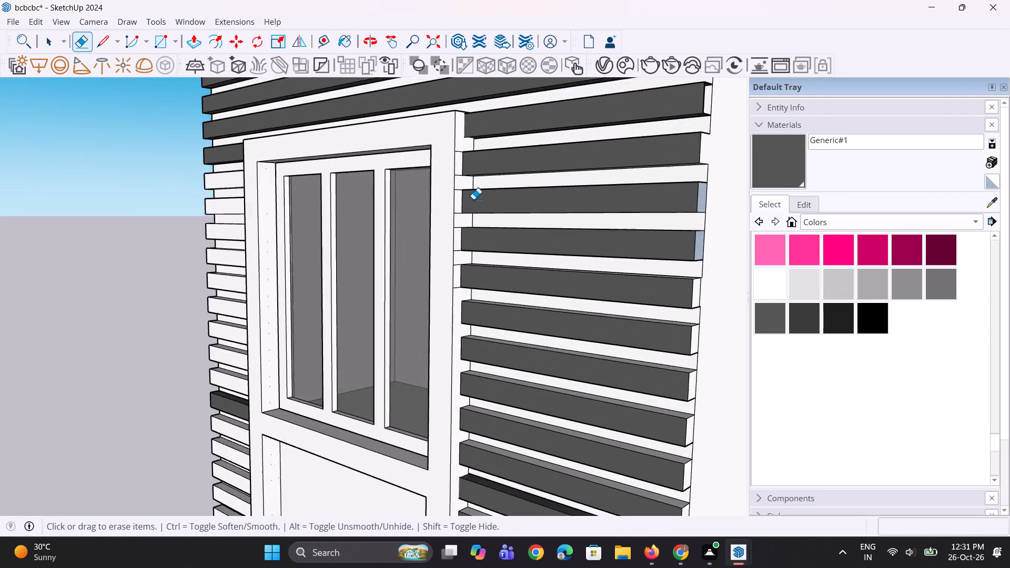
{"action": "scroll", "coordinate": [473, 199], "scroll_direction": "up", "scroll_amount": 13}
{"action": "middle_click_drag", "start_coordinate": [461, 180], "coordinate": [416, 184]}
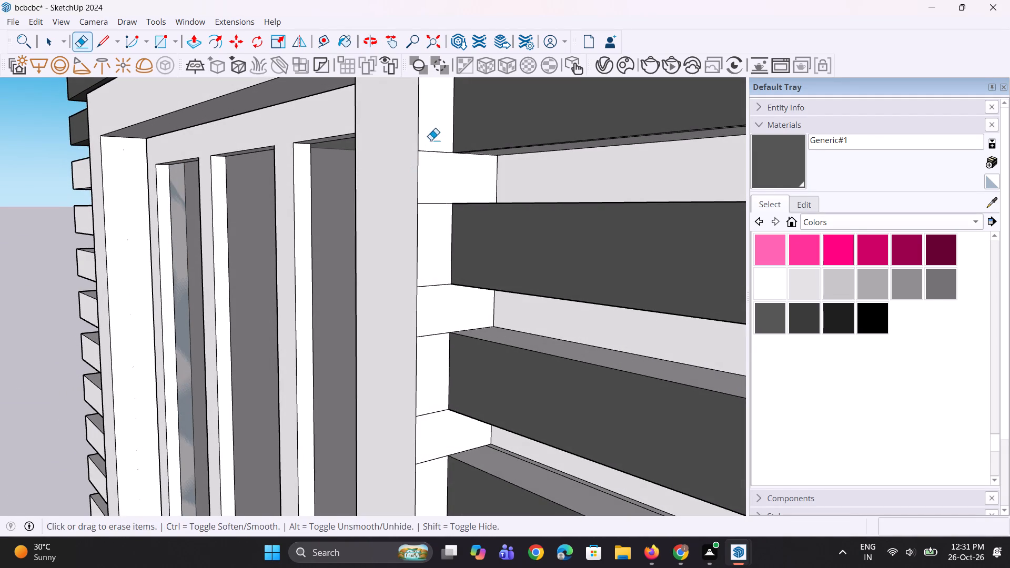
{"action": "left_click_drag", "start_coordinate": [431, 140], "coordinate": [431, 285]}
{"action": "left_click_drag", "start_coordinate": [430, 286], "coordinate": [427, 432]}
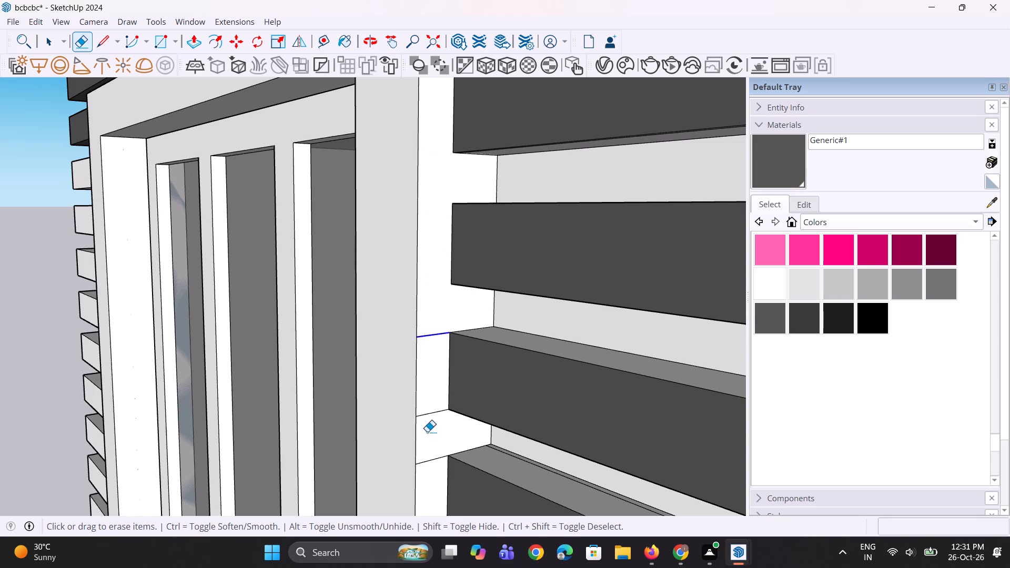
{"action": "left_click_drag", "start_coordinate": [427, 432], "coordinate": [438, 456]}
{"action": "scroll", "coordinate": [436, 154], "scroll_direction": "down", "scroll_amount": 12}
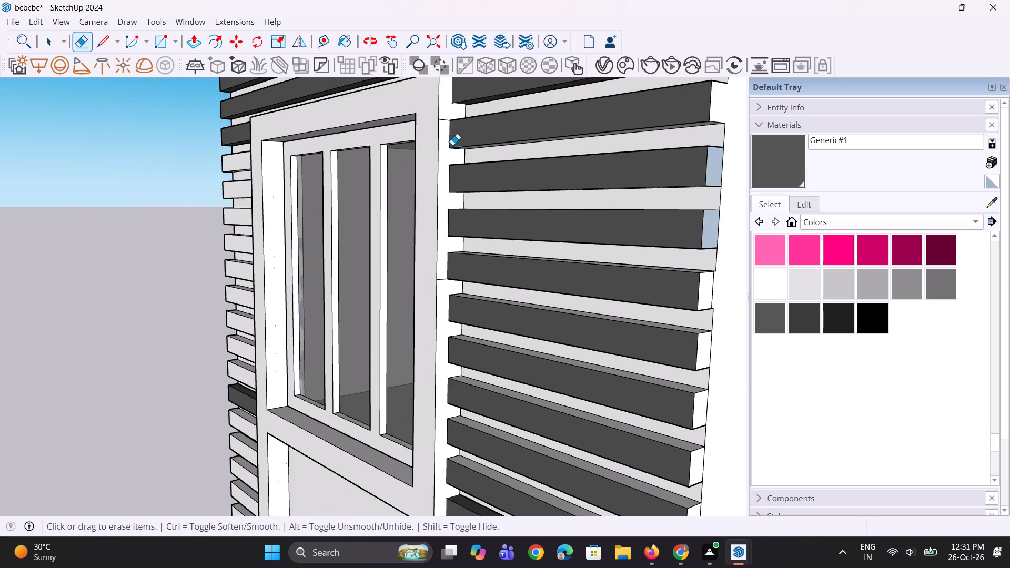
Erase the remaining slat lines on the frame's outer right side face, including those near its top.
{"action": "scroll", "coordinate": [442, 249], "scroll_direction": "up", "scroll_amount": 5}
{"action": "left_click_drag", "start_coordinate": [440, 289], "coordinate": [446, 307]}
{"action": "scroll", "coordinate": [488, 362], "scroll_direction": "down", "scroll_amount": 9}
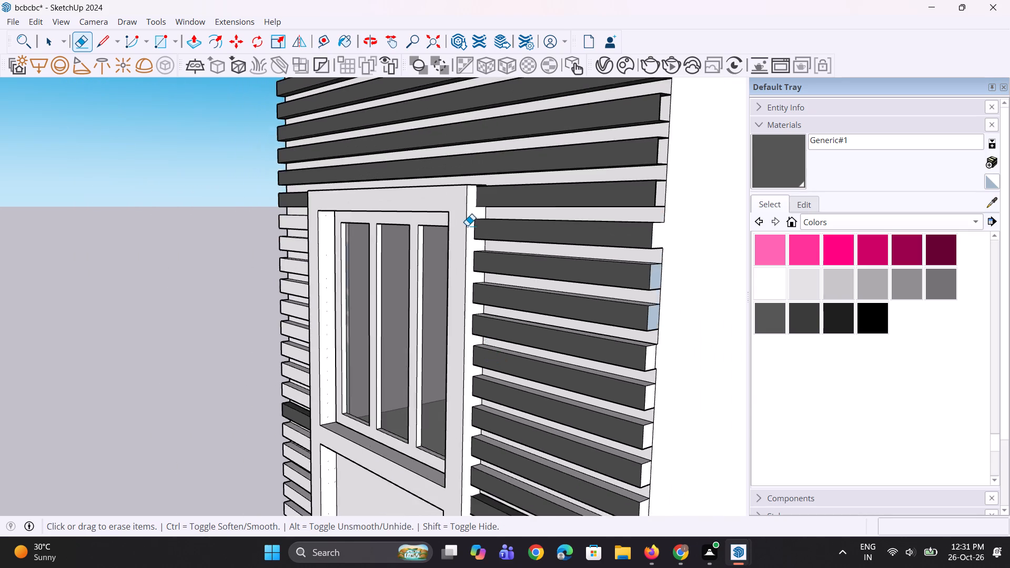
{"action": "scroll", "coordinate": [467, 219], "scroll_direction": "up", "scroll_amount": 8}
{"action": "left_click_drag", "start_coordinate": [470, 211], "coordinate": [476, 239]}
{"action": "scroll", "coordinate": [475, 240], "scroll_direction": "down", "scroll_amount": 5}
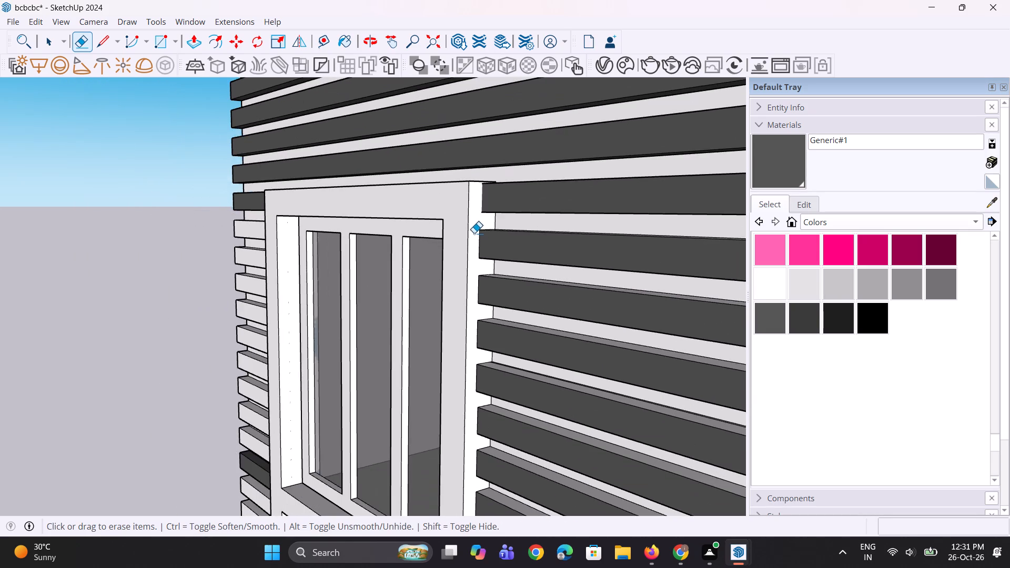
Look over the louvered facade around both windows and the balcony to locate slats still lacking the dark grey material.
{"action": "scroll", "coordinate": [473, 233], "scroll_direction": "down", "scroll_amount": 19}
{"action": "scroll", "coordinate": [488, 379], "scroll_direction": "up", "scroll_amount": 4}
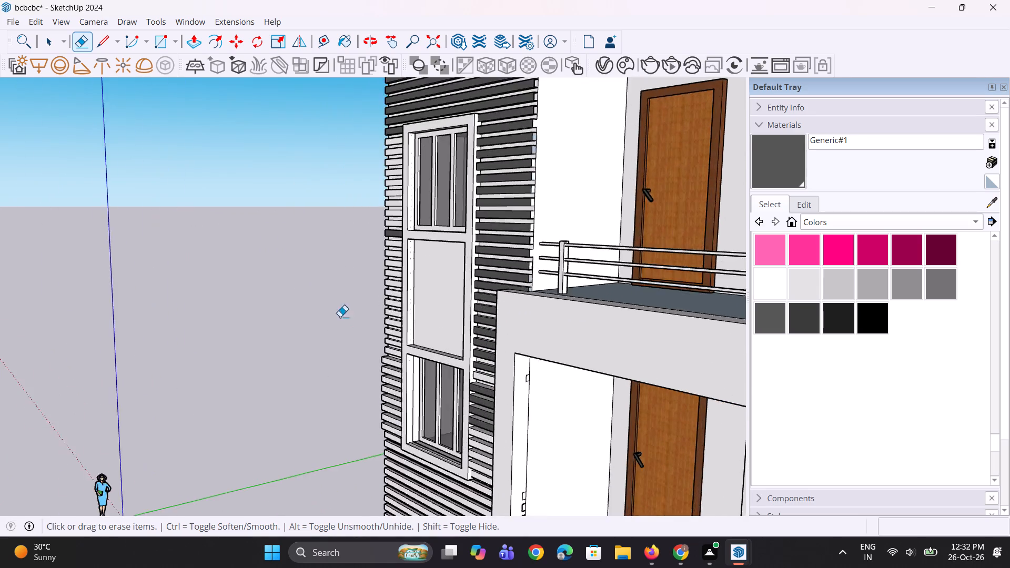
{"action": "scroll", "coordinate": [340, 317], "scroll_direction": "up", "scroll_amount": 4}
{"action": "middle_click_drag", "start_coordinate": [377, 296], "coordinate": [880, 235]}
{"action": "scroll", "coordinate": [385, 170], "scroll_direction": "up", "scroll_amount": 2}
{"action": "scroll", "coordinate": [333, 107], "scroll_direction": "up", "scroll_amount": 3}
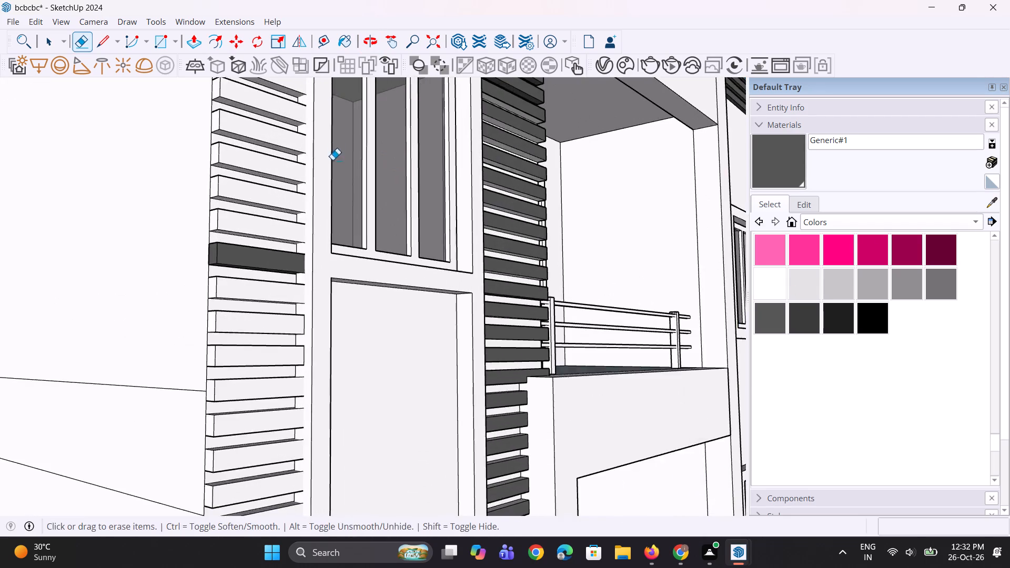
{"action": "middle_click_drag", "start_coordinate": [332, 167], "coordinate": [377, 200]}
{"action": "scroll", "coordinate": [350, 235], "scroll_direction": "down", "scroll_amount": 5}
{"action": "middle_click_drag", "start_coordinate": [451, 212], "coordinate": [426, 234]}
{"action": "scroll", "coordinate": [500, 219], "scroll_direction": "up", "scroll_amount": 3}
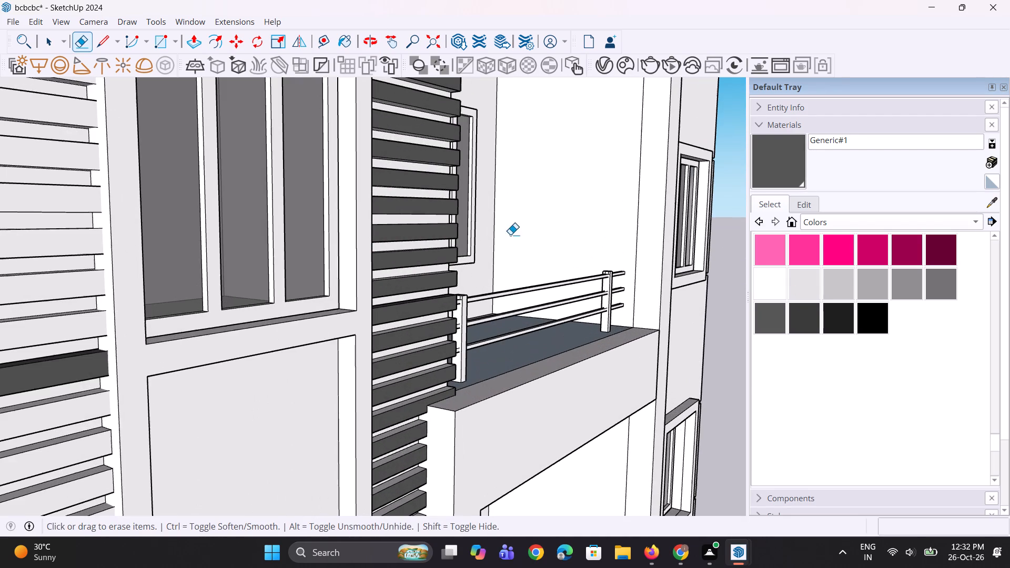
Paint the front faces of the next unpainted slats down the right side of the lower window with Generic#1.
{"action": "left_click", "coordinate": [790, 177]}
{"action": "scroll", "coordinate": [456, 132], "scroll_direction": "down", "scroll_amount": 9}
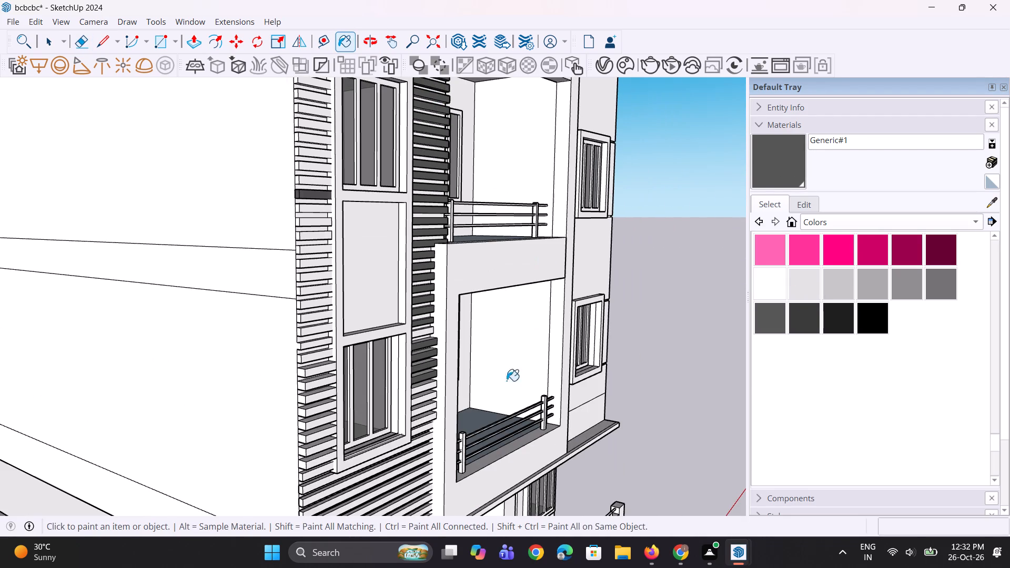
{"action": "scroll", "coordinate": [442, 402], "scroll_direction": "up", "scroll_amount": 8}
{"action": "left_click", "coordinate": [413, 290]}
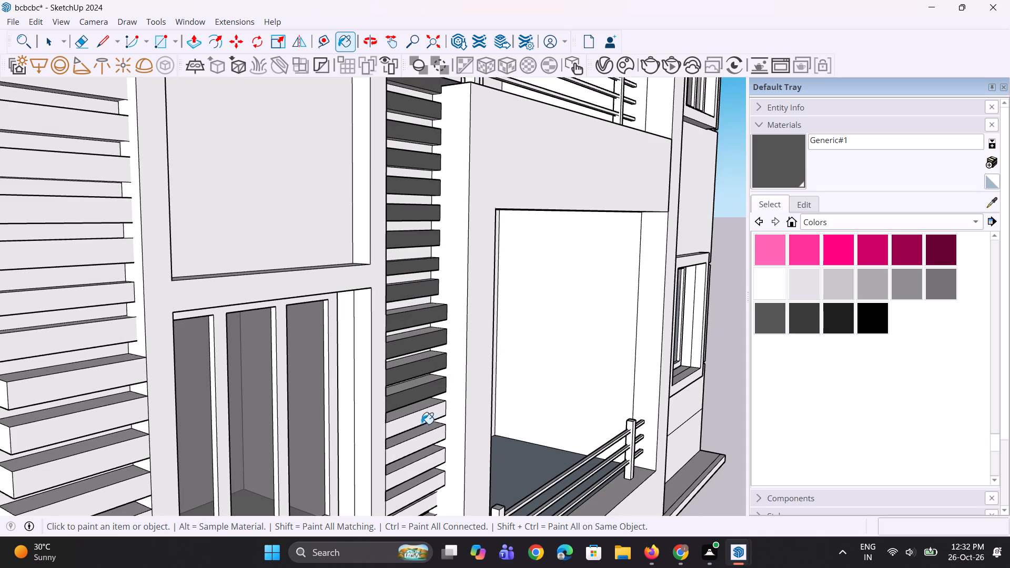
{"action": "left_click", "coordinate": [422, 422]}
{"action": "left_click", "coordinate": [430, 440]}
{"action": "left_click", "coordinate": [436, 460]}
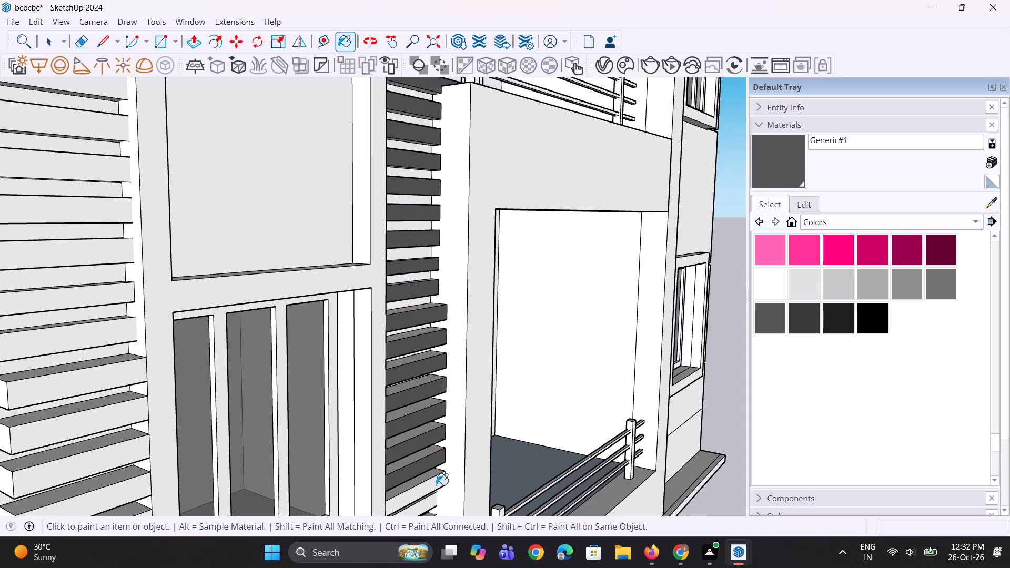
{"action": "left_click", "coordinate": [436, 485]}
Paint the next three slats downward with Generic#1, continuing from beside the lower window to the full-width slats under it.
{"action": "scroll", "coordinate": [350, 221], "scroll_direction": "down", "scroll_amount": 5}
{"action": "scroll", "coordinate": [391, 455], "scroll_direction": "up", "scroll_amount": 4}
{"action": "scroll", "coordinate": [400, 400], "scroll_direction": "up", "scroll_amount": 2}
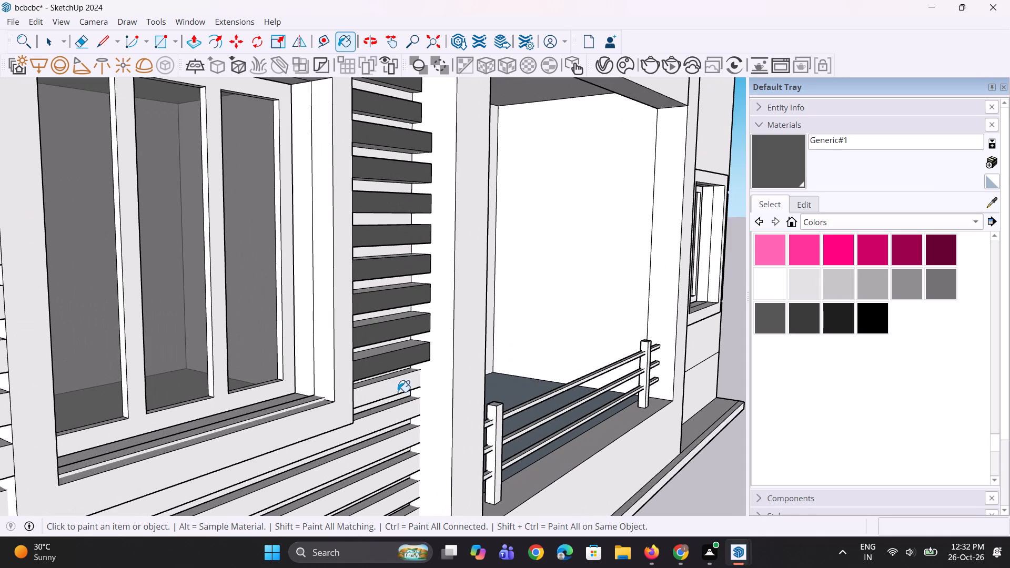
{"action": "left_click", "coordinate": [399, 388]}
{"action": "left_click", "coordinate": [400, 420]}
{"action": "left_click", "coordinate": [403, 443]}
Paint the front faces of the next two full-width slats below the lower window with Generic#1.
{"action": "scroll", "coordinate": [315, 346], "scroll_direction": "down", "scroll_amount": 4}
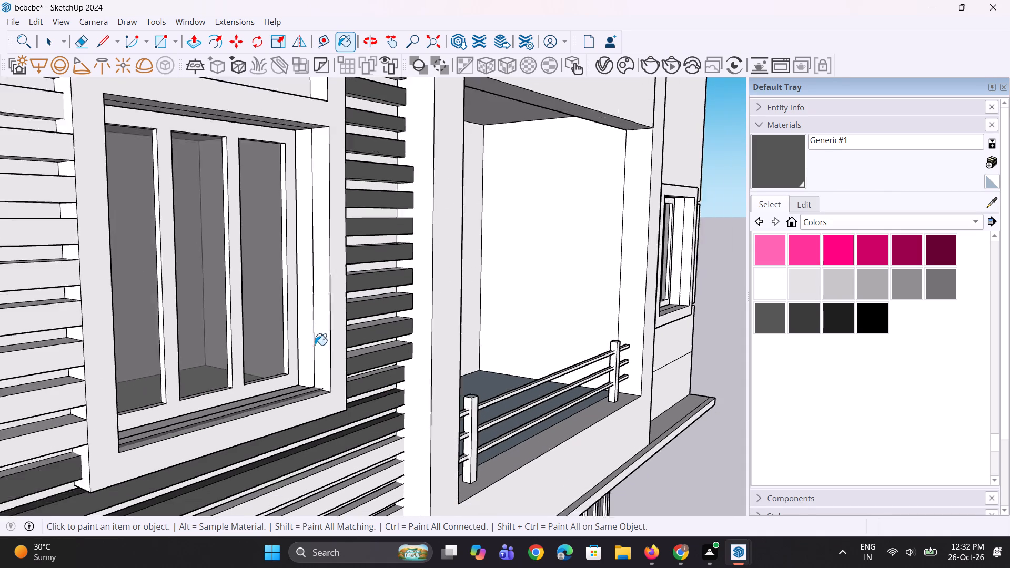
{"action": "scroll", "coordinate": [315, 345], "scroll_direction": "down", "scroll_amount": 1}
{"action": "middle_click_drag", "start_coordinate": [353, 340], "coordinate": [265, 366]}
{"action": "scroll", "coordinate": [264, 366], "scroll_direction": "down", "scroll_amount": 1}
{"action": "scroll", "coordinate": [283, 440], "scroll_direction": "up", "scroll_amount": 4}
{"action": "left_click", "coordinate": [338, 422]}
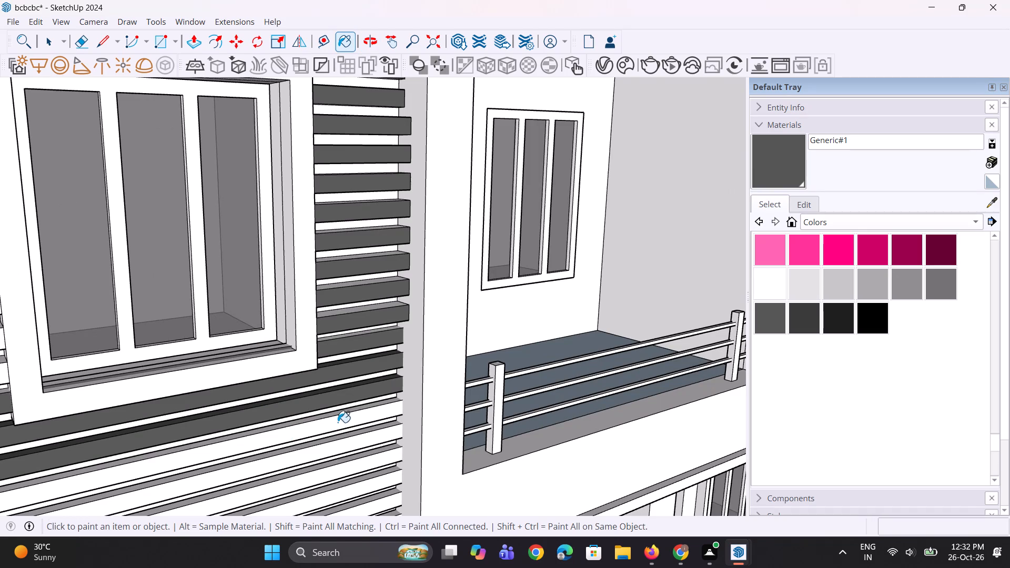
{"action": "scroll", "coordinate": [260, 303], "scroll_direction": "down", "scroll_amount": 4}
{"action": "scroll", "coordinate": [345, 477], "scroll_direction": "up", "scroll_amount": 3}
{"action": "left_click", "coordinate": [333, 367]}
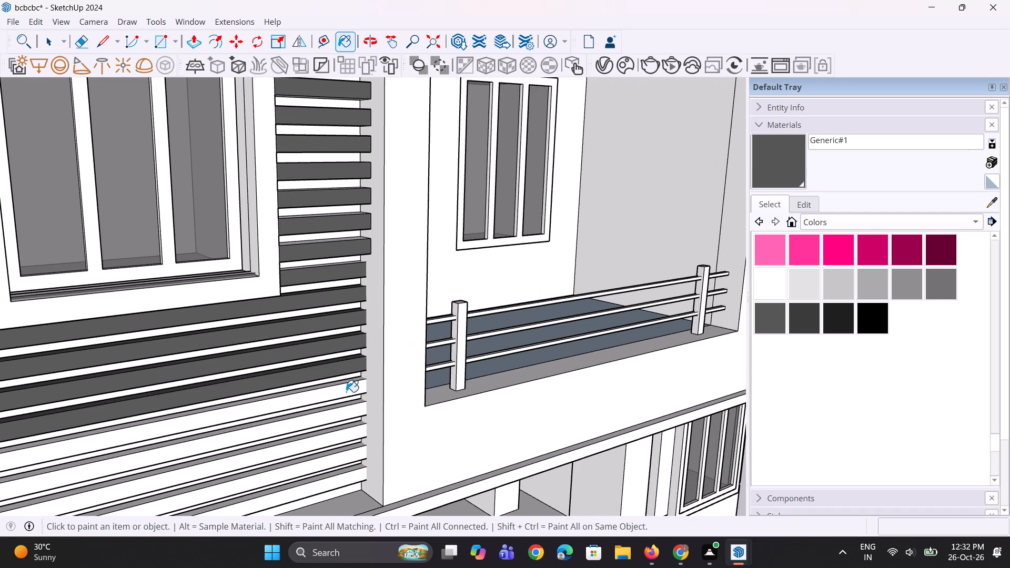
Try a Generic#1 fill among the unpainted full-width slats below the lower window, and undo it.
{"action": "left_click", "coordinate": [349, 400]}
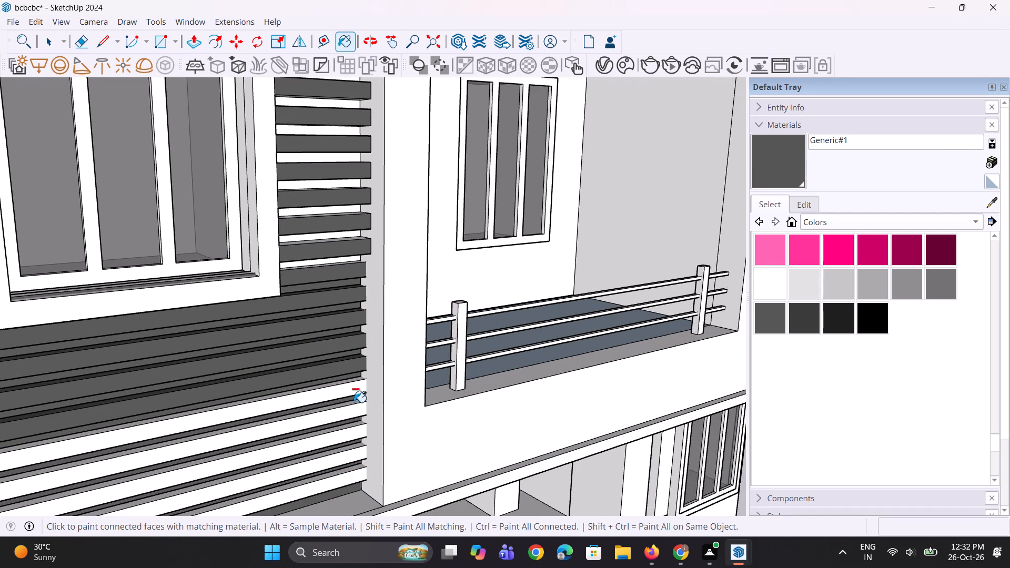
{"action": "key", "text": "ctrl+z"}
Paint the front faces of the remaining full-width slats down to the ledge with Generic#1.
{"action": "left_click", "coordinate": [353, 386]}
{"action": "left_click", "coordinate": [359, 409]}
{"action": "scroll", "coordinate": [306, 242], "scroll_direction": "down", "scroll_amount": 4}
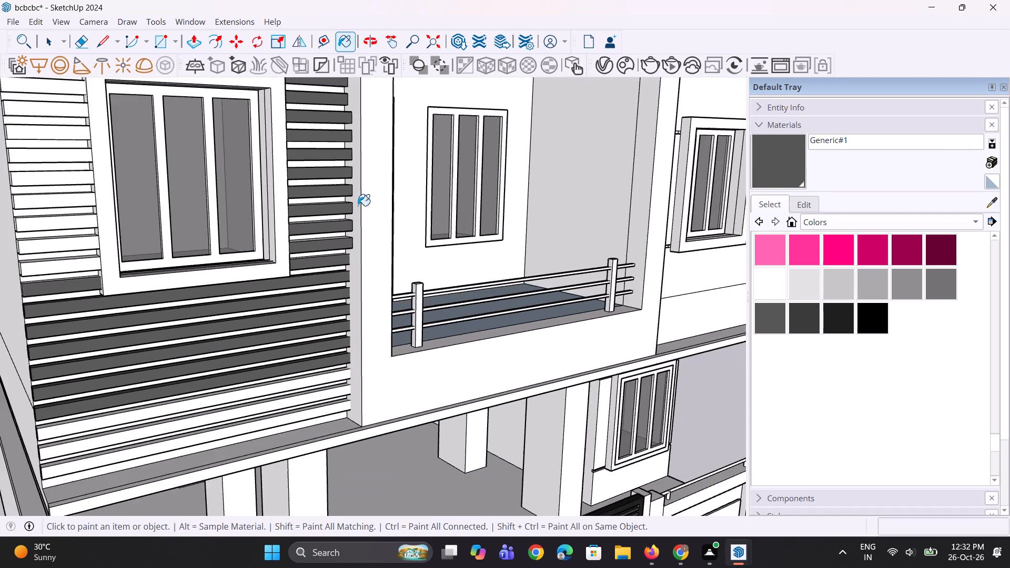
{"action": "scroll", "coordinate": [358, 206], "scroll_direction": "down", "scroll_amount": 5}
{"action": "scroll", "coordinate": [280, 326], "scroll_direction": "up", "scroll_amount": 9}
{"action": "left_click", "coordinate": [307, 308]}
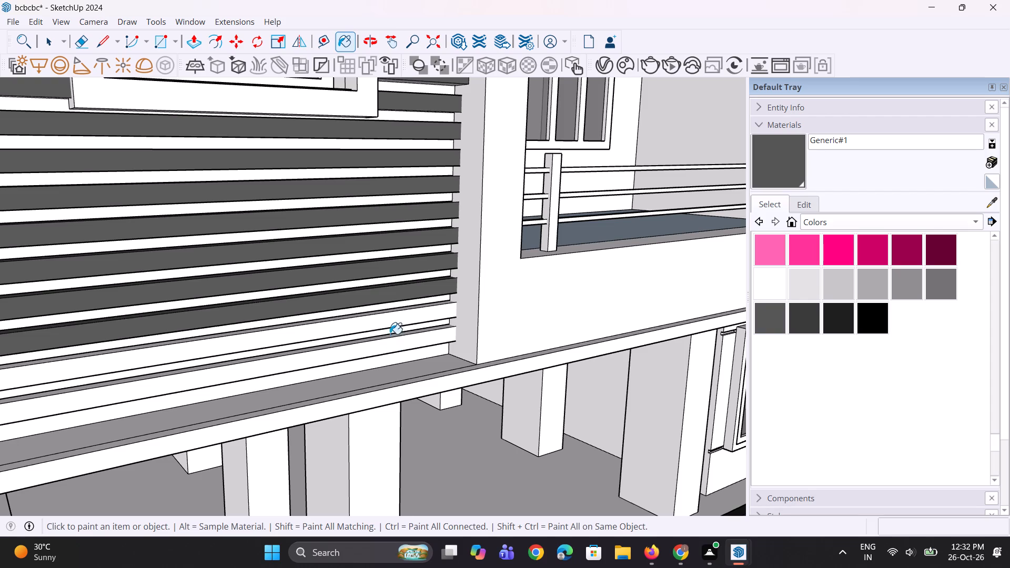
{"action": "left_click", "coordinate": [393, 328]}
{"action": "left_click", "coordinate": [406, 339]}
Paint the five short slats going up from the lower window's bottom left corner with Generic#1.
{"action": "scroll", "coordinate": [480, 417], "scroll_direction": "down", "scroll_amount": 5}
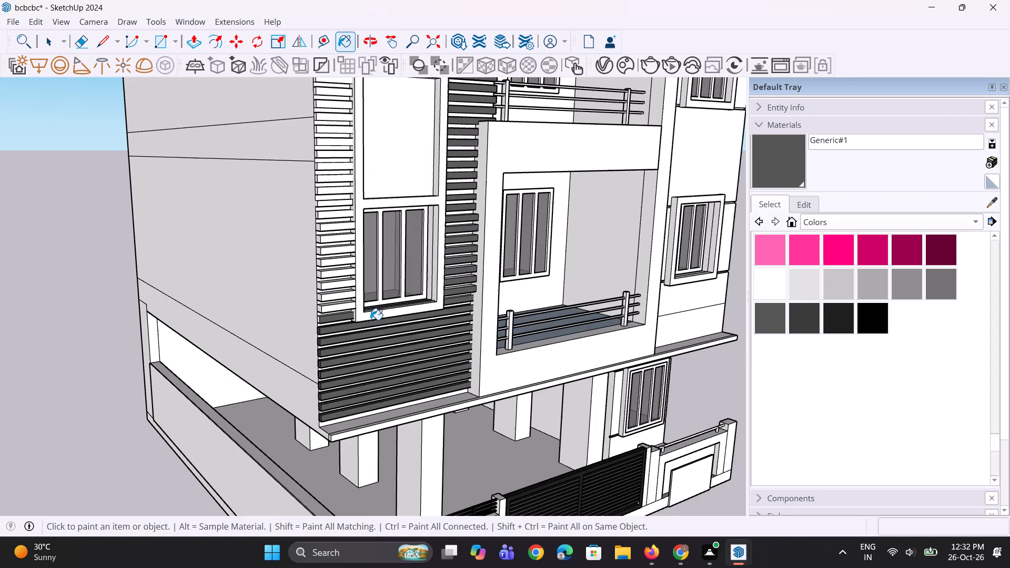
{"action": "scroll", "coordinate": [332, 293], "scroll_direction": "up", "scroll_amount": 15}
{"action": "left_click", "coordinate": [327, 307]}
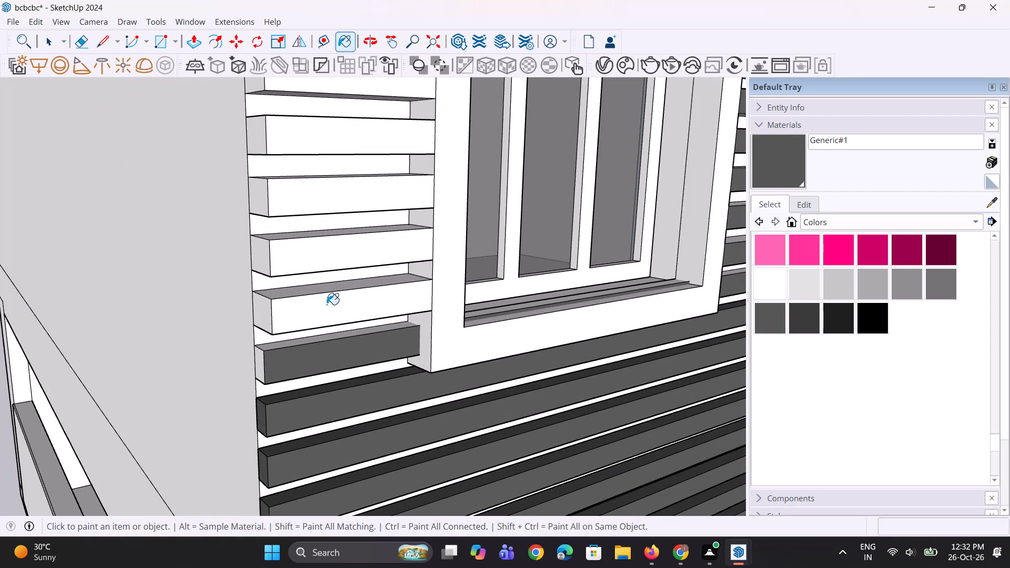
{"action": "left_click", "coordinate": [327, 265]}
{"action": "left_click", "coordinate": [335, 207]}
{"action": "middle_click_drag", "start_coordinate": [335, 221], "coordinate": [341, 268]}
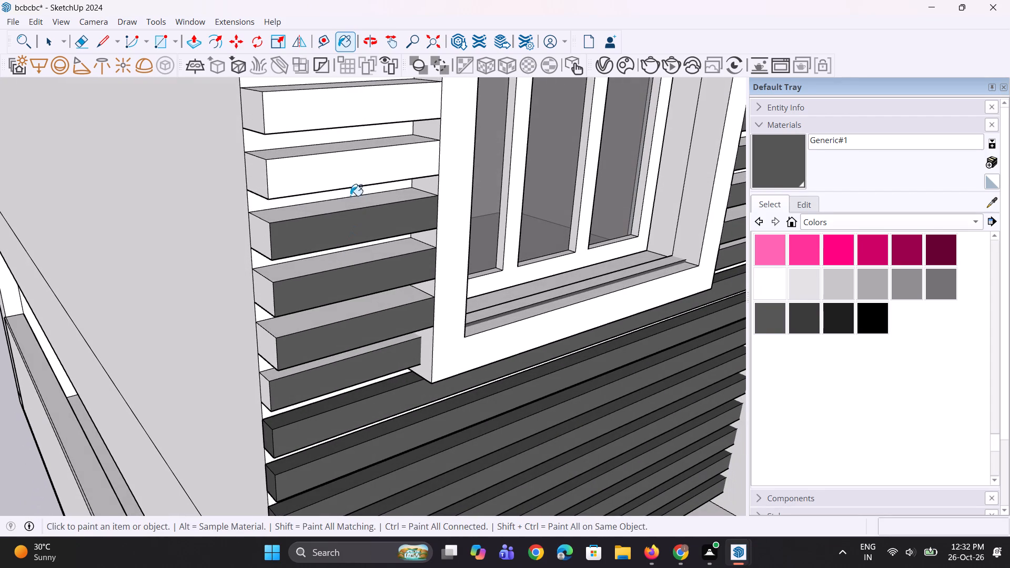
{"action": "left_click", "coordinate": [348, 176]}
{"action": "left_click", "coordinate": [335, 107]}
Paint the front faces of the next five short slats further up the lower window's left side with Generic#1.
{"action": "scroll", "coordinate": [388, 357], "scroll_direction": "down", "scroll_amount": 14}
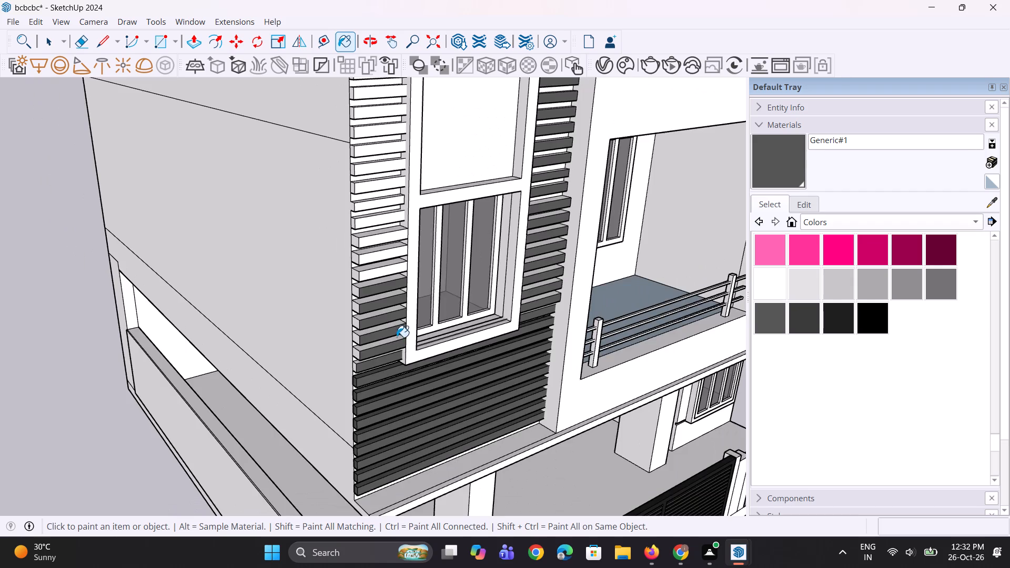
{"action": "scroll", "coordinate": [397, 337], "scroll_direction": "down", "scroll_amount": 4}
{"action": "scroll", "coordinate": [383, 295], "scroll_direction": "up", "scroll_amount": 15}
{"action": "left_click", "coordinate": [391, 319]}
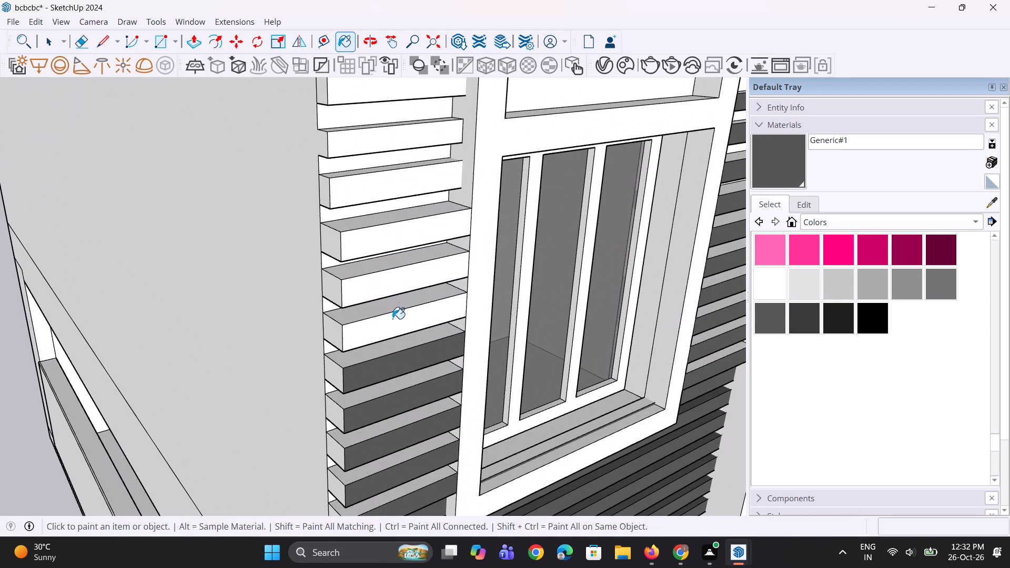
{"action": "left_click", "coordinate": [395, 285]}
{"action": "left_click", "coordinate": [399, 245]}
{"action": "left_click", "coordinate": [397, 187]}
{"action": "left_click", "coordinate": [401, 134]}
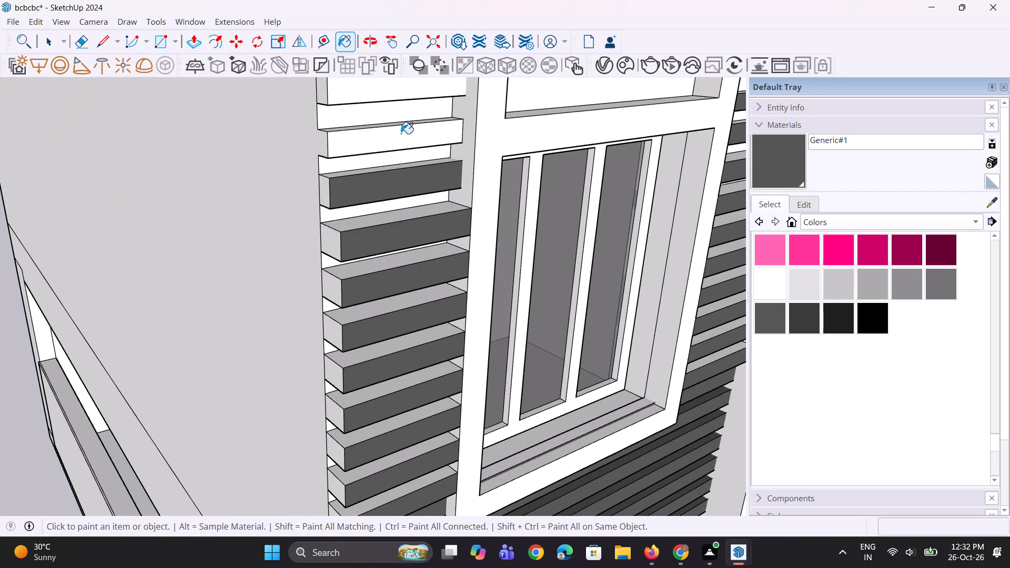
Paint the front faces of the next three short slats up the left side of the lower window with Generic#1.
{"action": "scroll", "coordinate": [398, 353], "scroll_direction": "down", "scroll_amount": 6}
{"action": "scroll", "coordinate": [440, 270], "scroll_direction": "up", "scroll_amount": 3}
{"action": "left_click", "coordinate": [403, 192]}
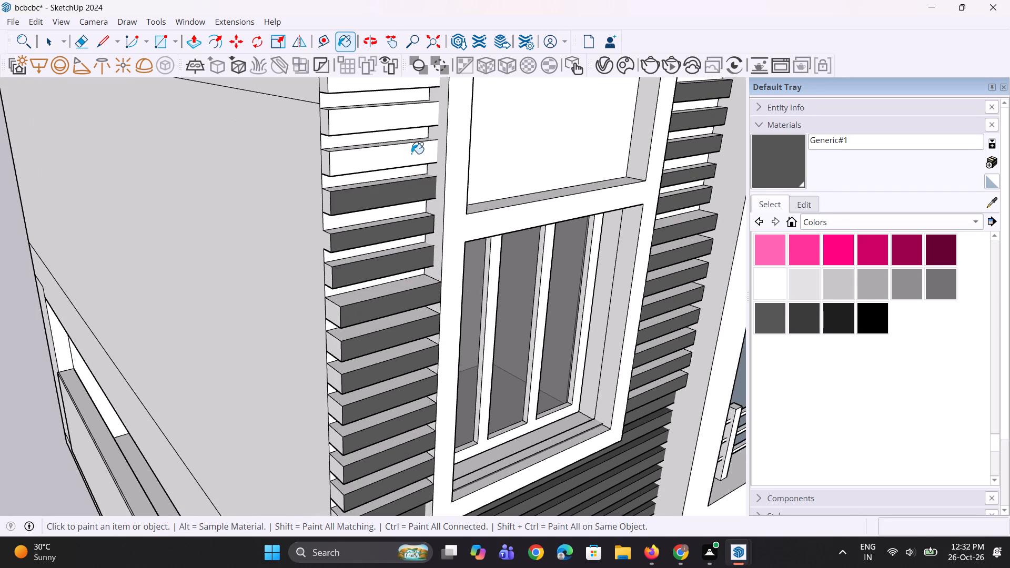
{"action": "left_click", "coordinate": [411, 153]}
{"action": "left_click", "coordinate": [409, 115]}
Paint the front faces of the next six short slats, going up beside the blank panel above the lower window, with Generic#1.
{"action": "scroll", "coordinate": [397, 371], "scroll_direction": "down", "scroll_amount": 8}
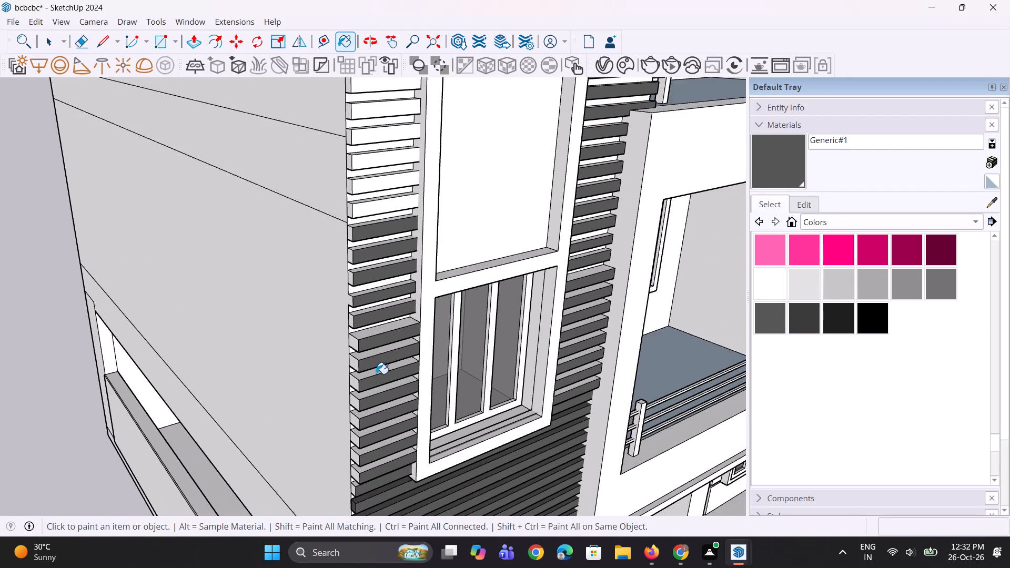
{"action": "scroll", "coordinate": [382, 316], "scroll_direction": "down", "scroll_amount": 5}
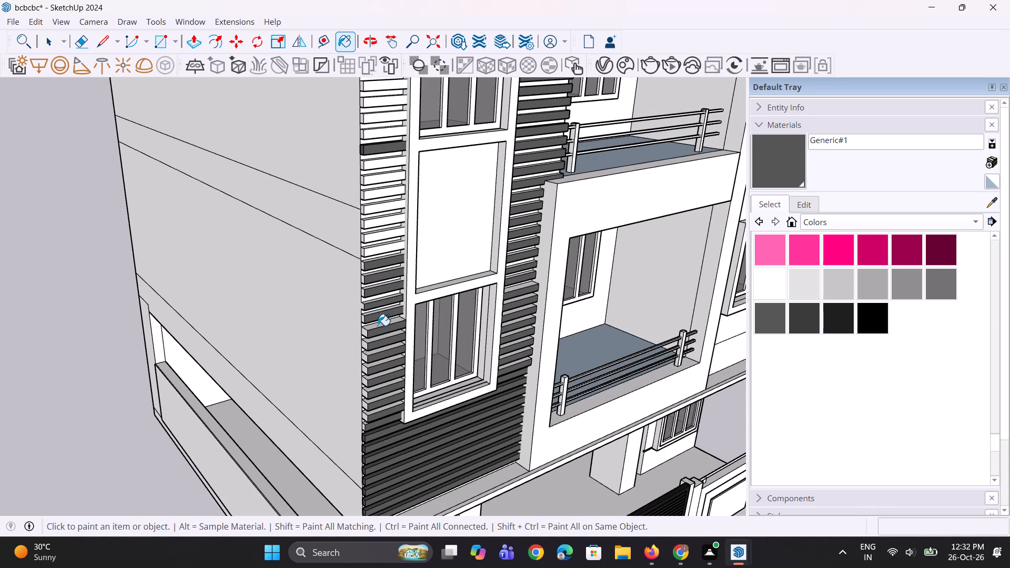
{"action": "scroll", "coordinate": [393, 332], "scroll_direction": "down", "scroll_amount": 3}
{"action": "scroll", "coordinate": [415, 197], "scroll_direction": "up", "scroll_amount": 8}
{"action": "scroll", "coordinate": [378, 312], "scroll_direction": "up", "scroll_amount": 4}
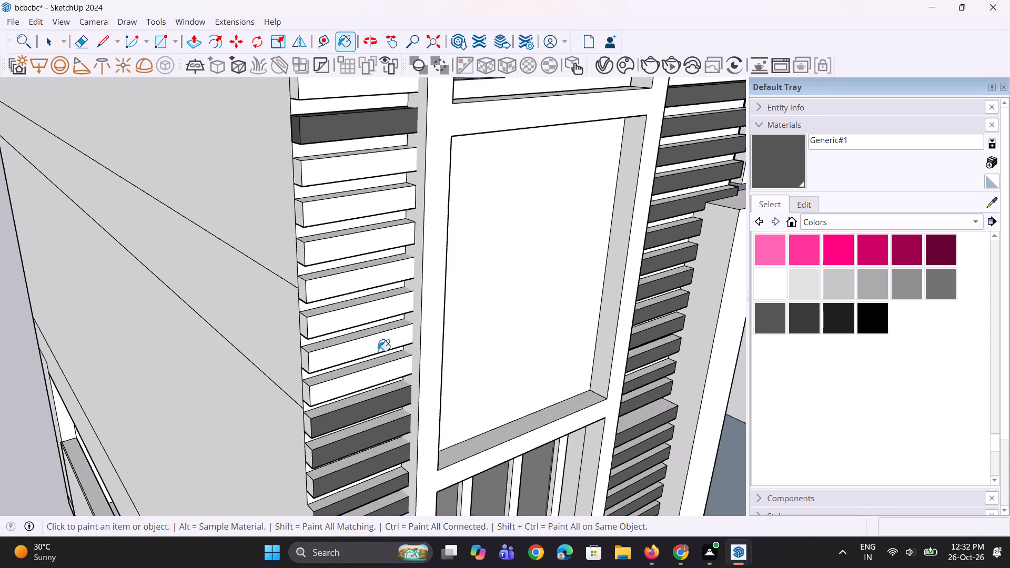
{"action": "scroll", "coordinate": [378, 351], "scroll_direction": "up", "scroll_amount": 3}
{"action": "left_click", "coordinate": [381, 378]}
{"action": "left_click", "coordinate": [380, 341]}
{"action": "left_click", "coordinate": [376, 292]}
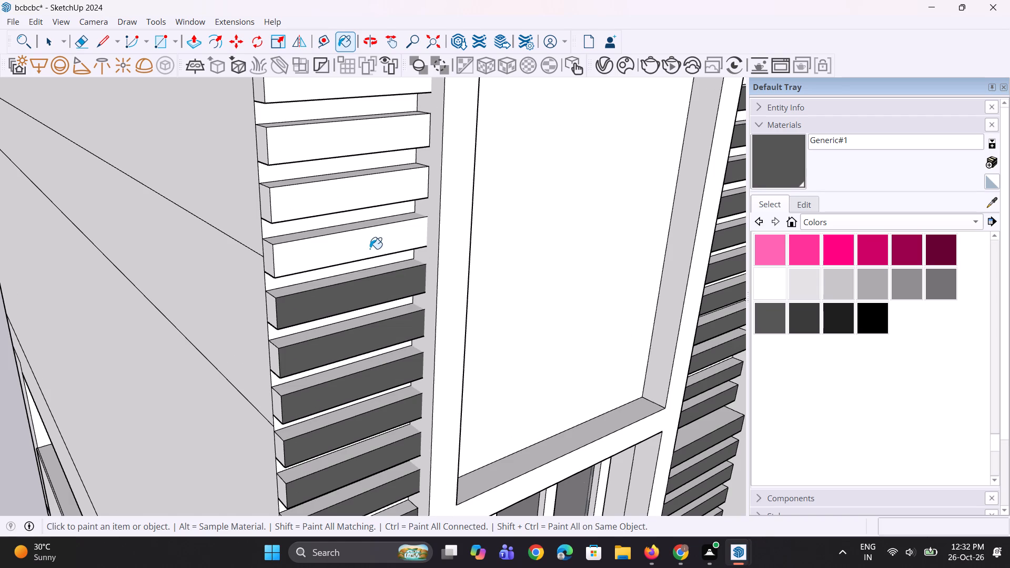
{"action": "left_click", "coordinate": [370, 248]}
{"action": "left_click", "coordinate": [376, 185]}
{"action": "left_click", "coordinate": [381, 135]}
Paint the front faces of the short slats directly below and above the single already dark slat with Generic#1.
{"action": "scroll", "coordinate": [413, 391], "scroll_direction": "down", "scroll_amount": 5}
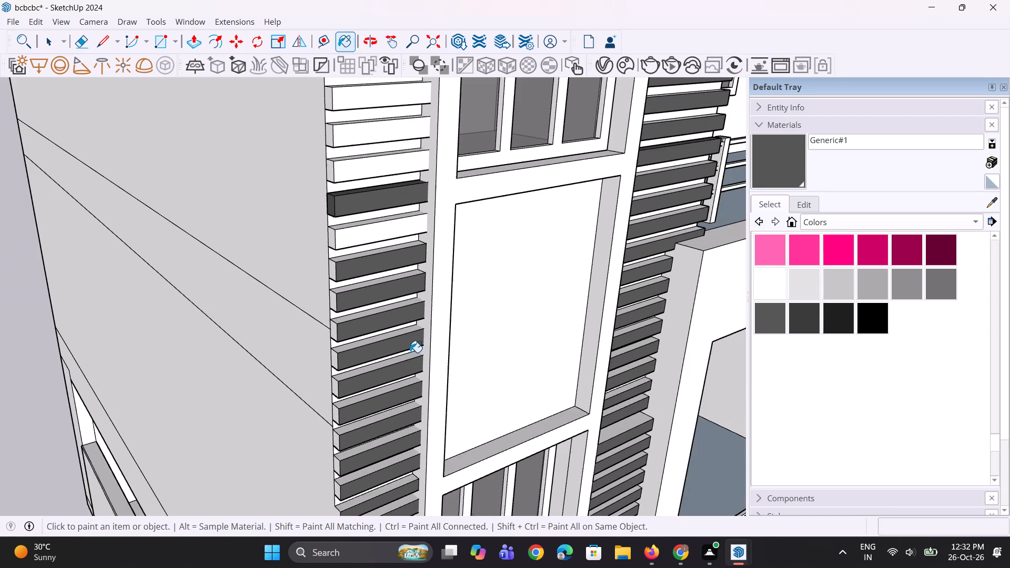
{"action": "scroll", "coordinate": [394, 259], "scroll_direction": "up", "scroll_amount": 2}
{"action": "left_click", "coordinate": [386, 233]}
{"action": "left_click", "coordinate": [397, 143]}
Paint the front faces of the next five short slats going up the left side of the upper window with Generic#1.
{"action": "scroll", "coordinate": [423, 380], "scroll_direction": "down", "scroll_amount": 5}
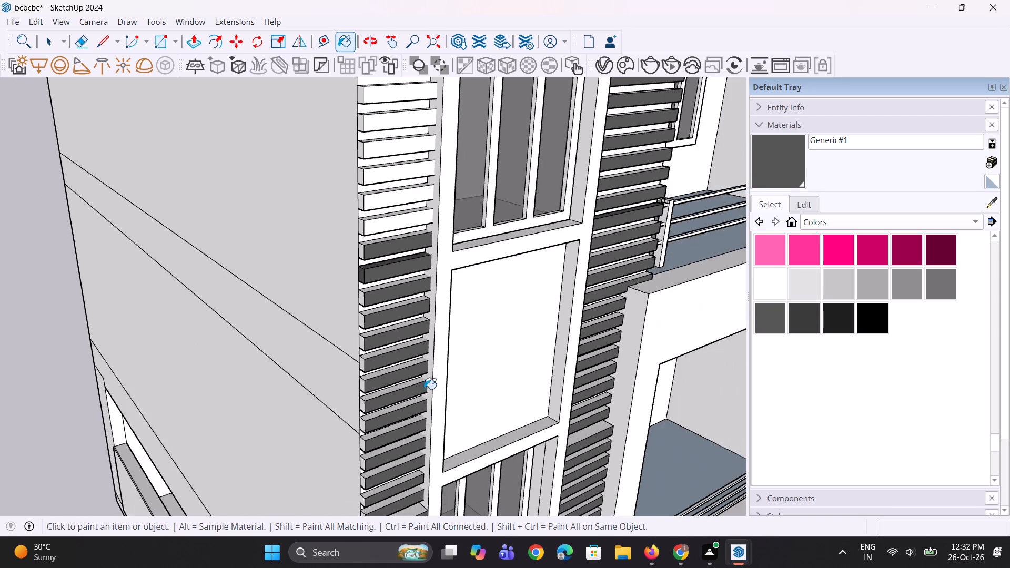
{"action": "scroll", "coordinate": [424, 379], "scroll_direction": "down", "scroll_amount": 5}
{"action": "scroll", "coordinate": [402, 259], "scroll_direction": "up", "scroll_amount": 8}
{"action": "left_click", "coordinate": [428, 285]}
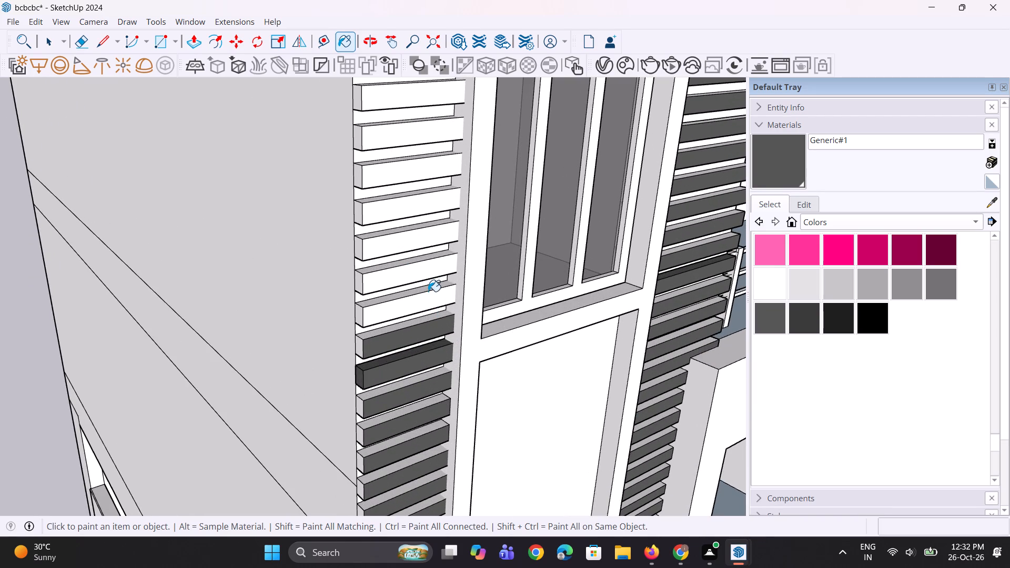
{"action": "left_click", "coordinate": [428, 291]}
{"action": "left_click", "coordinate": [431, 298]}
{"action": "left_click", "coordinate": [432, 274]}
{"action": "left_click", "coordinate": [429, 242]}
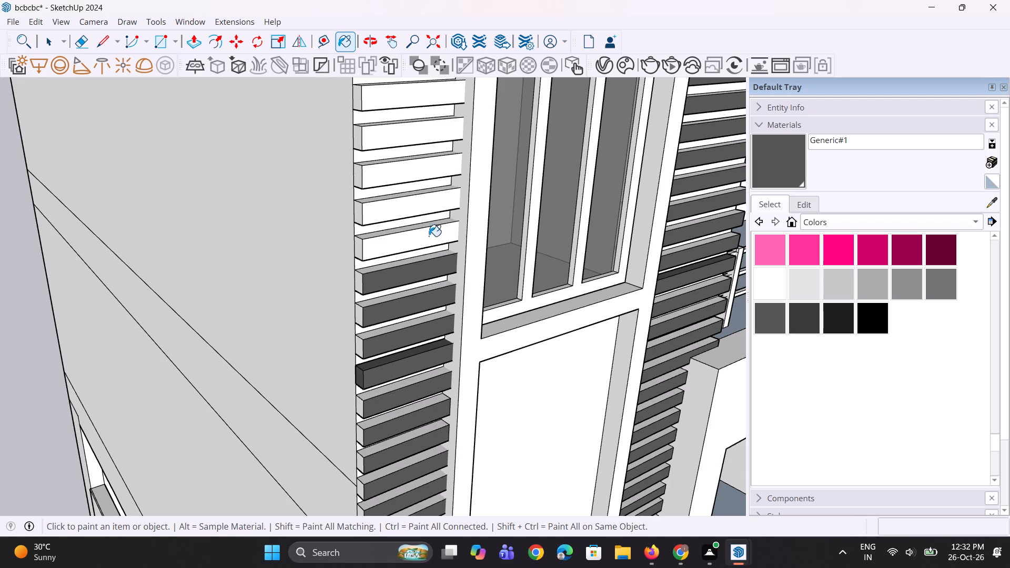
{"action": "left_click", "coordinate": [427, 200]}
{"action": "left_click", "coordinate": [426, 176]}
Paint the front faces of the last three short slats up to the head of the upper window with Generic#1.
{"action": "scroll", "coordinate": [426, 164], "scroll_direction": "up", "scroll_amount": 1}
{"action": "left_click", "coordinate": [432, 136]}
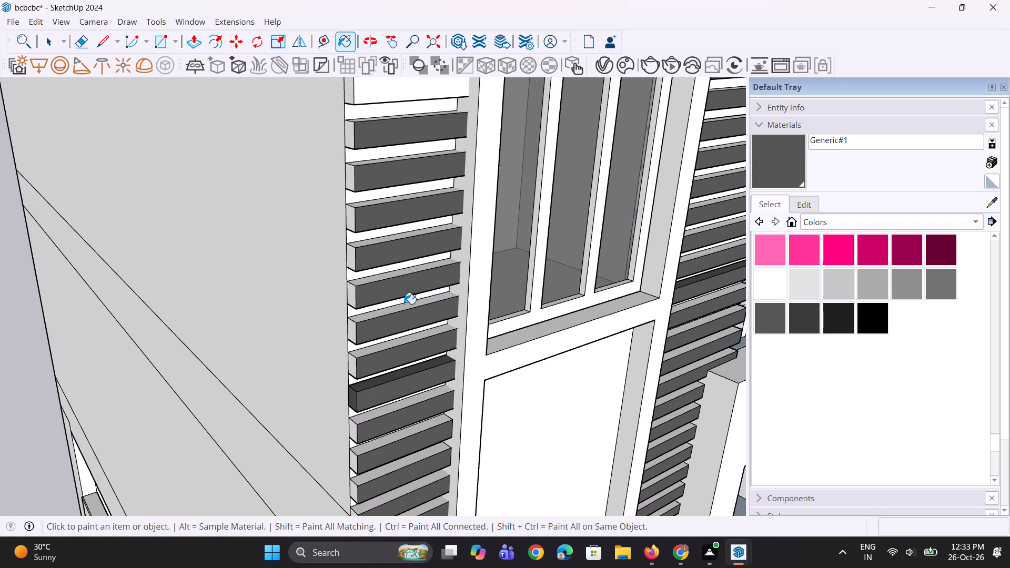
{"action": "scroll", "coordinate": [404, 319], "scroll_direction": "down", "scroll_amount": 5}
{"action": "scroll", "coordinate": [412, 200], "scroll_direction": "up", "scroll_amount": 2}
{"action": "left_click", "coordinate": [420, 178]}
{"action": "left_click", "coordinate": [427, 158]}
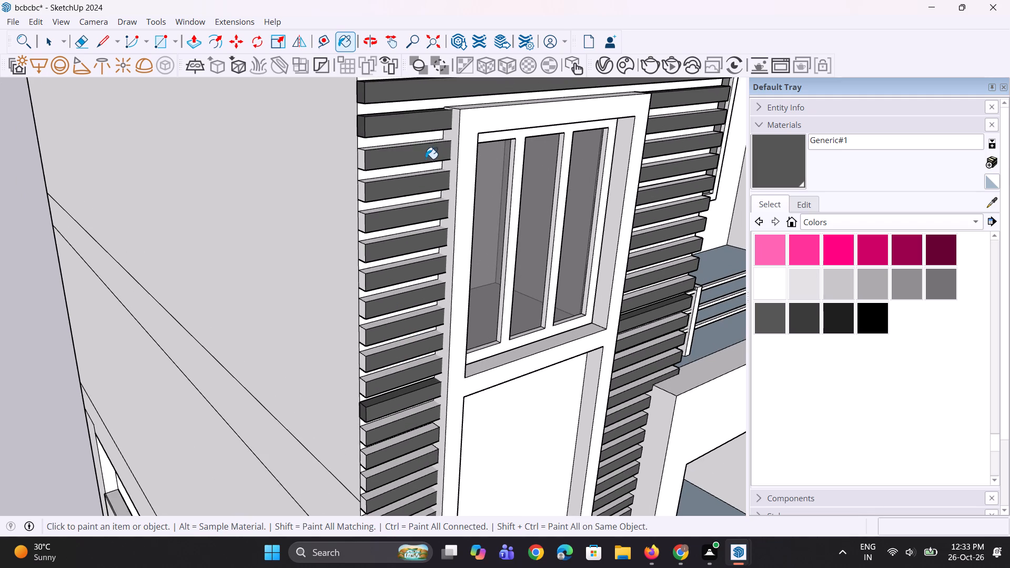
Paint the top faces of the four short slats just below the fully dark slat at the upper window's head with Generic#1.
{"action": "middle_click_drag", "start_coordinate": [418, 187], "coordinate": [418, 228]}
{"action": "scroll", "coordinate": [413, 175], "scroll_direction": "up", "scroll_amount": 6}
{"action": "left_click", "coordinate": [410, 177]}
{"action": "left_click", "coordinate": [410, 186]}
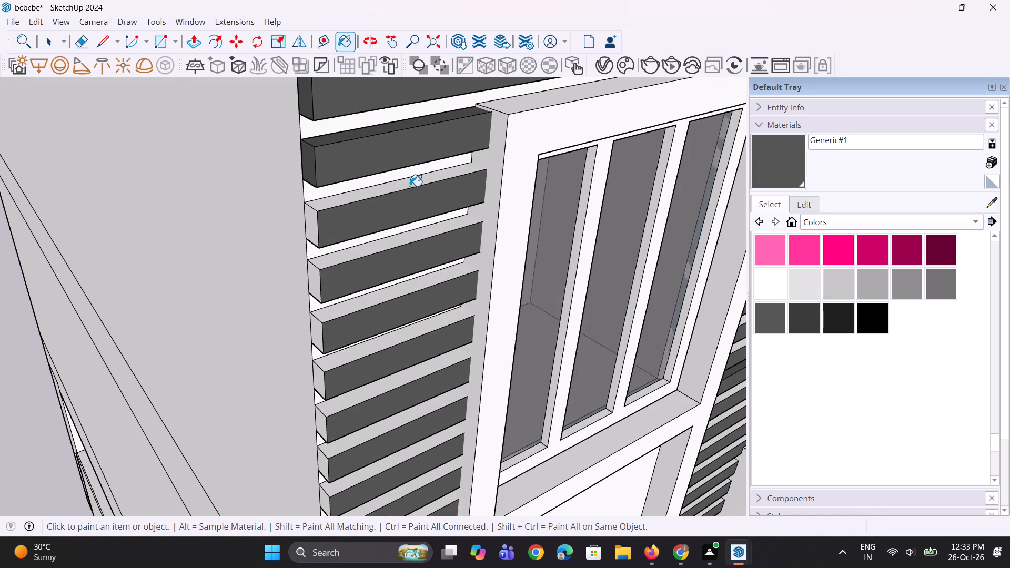
{"action": "scroll", "coordinate": [417, 219], "scroll_direction": "up", "scroll_amount": 3}
{"action": "left_click", "coordinate": [422, 233]}
{"action": "left_click", "coordinate": [446, 300]}
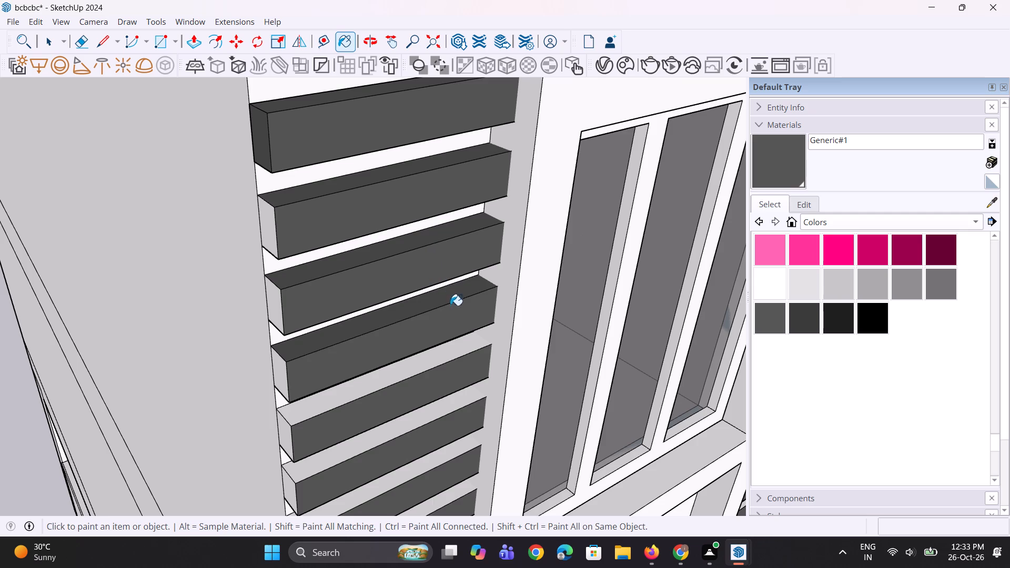
{"action": "left_click", "coordinate": [462, 350]}
Paint the top faces of the next six short slats down the upper window's left side, passing the already dark slat, with Generic#1.
{"action": "scroll", "coordinate": [393, 236], "scroll_direction": "down", "scroll_amount": 6}
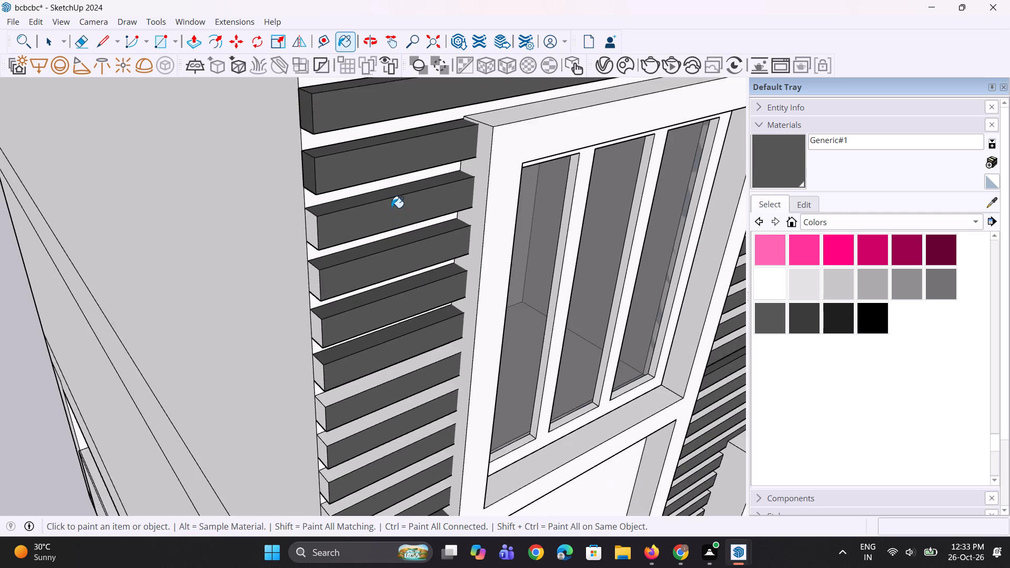
{"action": "scroll", "coordinate": [391, 208], "scroll_direction": "down", "scroll_amount": 3}
{"action": "scroll", "coordinate": [423, 390], "scroll_direction": "up", "scroll_amount": 8}
{"action": "left_click", "coordinate": [405, 201]}
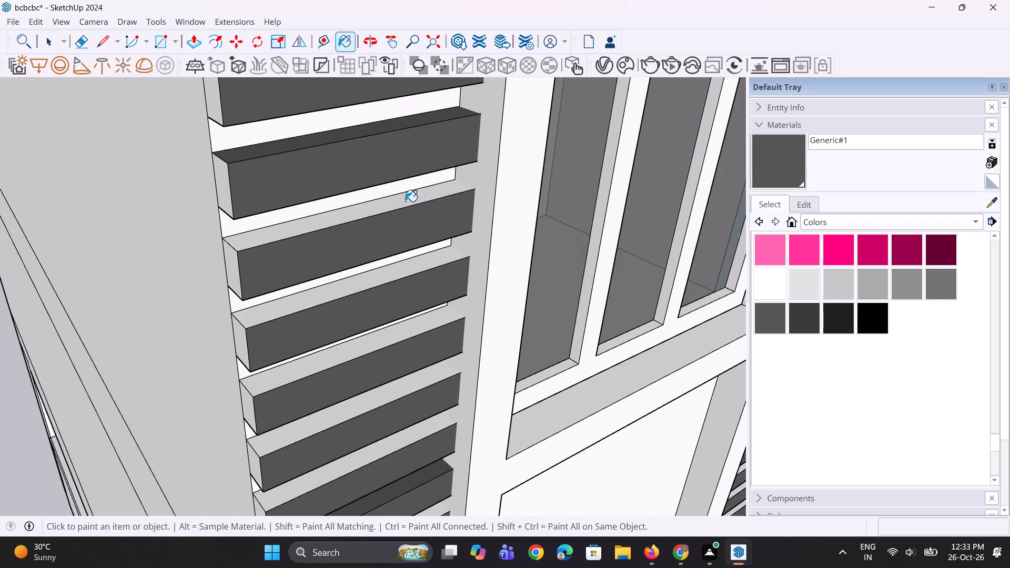
{"action": "left_click", "coordinate": [422, 262]}
{"action": "left_click", "coordinate": [428, 320]}
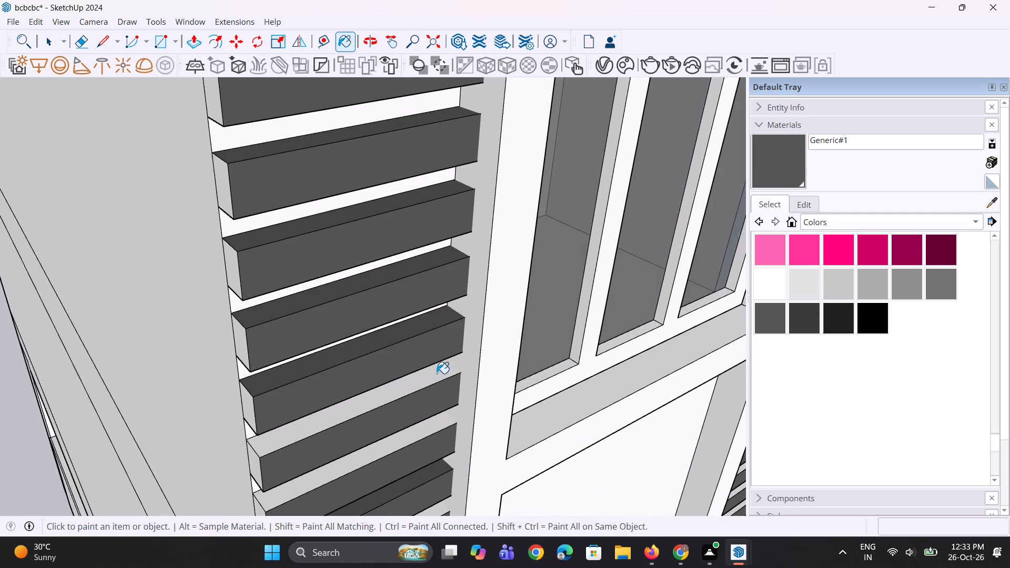
{"action": "left_click", "coordinate": [437, 373]}
{"action": "scroll", "coordinate": [360, 181], "scroll_direction": "down", "scroll_amount": 8}
{"action": "scroll", "coordinate": [351, 314], "scroll_direction": "up", "scroll_amount": 5}
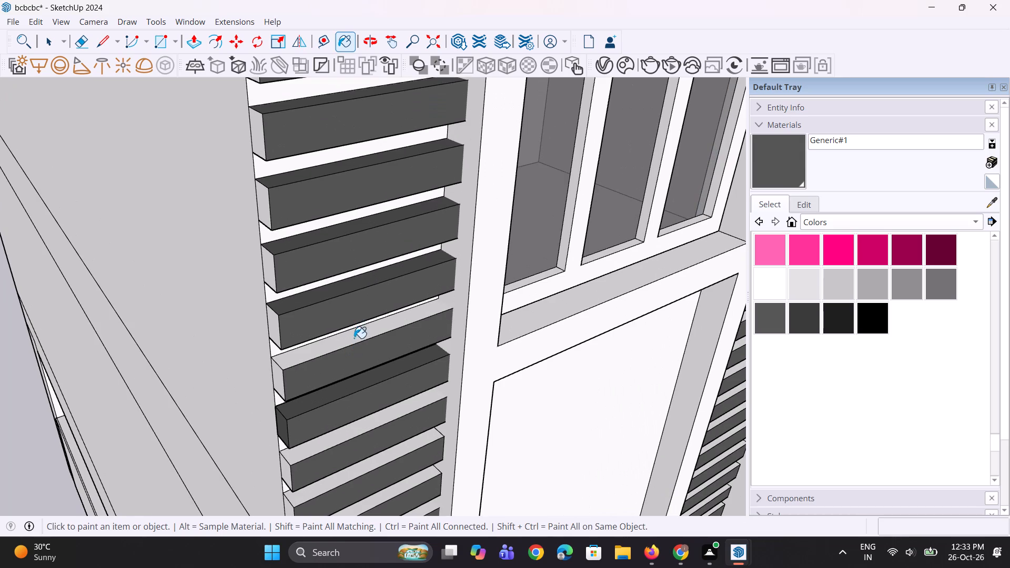
{"action": "left_click", "coordinate": [354, 338]}
{"action": "left_click", "coordinate": [412, 405]}
Paint the top faces of the next nine short slats going down beside the blank panel with Generic#1.
{"action": "scroll", "coordinate": [328, 182], "scroll_direction": "down", "scroll_amount": 8}
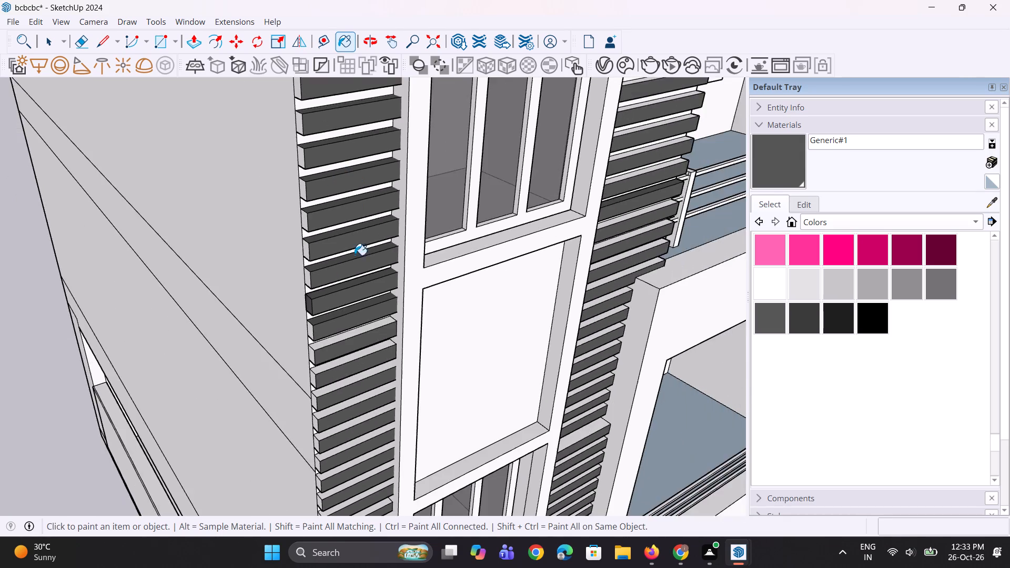
{"action": "scroll", "coordinate": [340, 393], "scroll_direction": "up", "scroll_amount": 4}
{"action": "scroll", "coordinate": [335, 333], "scroll_direction": "up", "scroll_amount": 4}
{"action": "left_click", "coordinate": [365, 287]}
{"action": "left_click", "coordinate": [379, 336]}
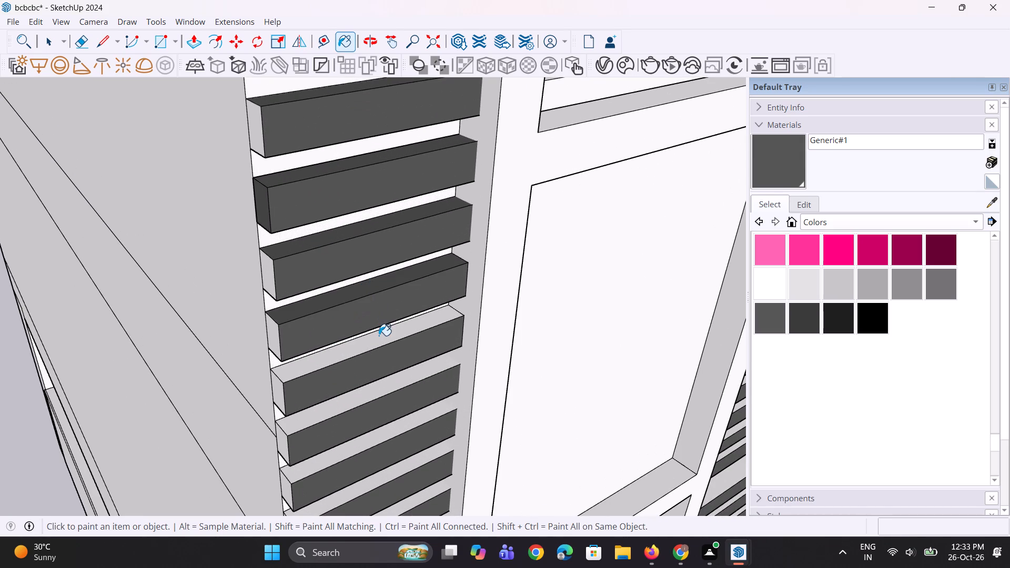
{"action": "left_click", "coordinate": [398, 383]}
{"action": "left_click", "coordinate": [411, 423]}
{"action": "left_click", "coordinate": [423, 455]}
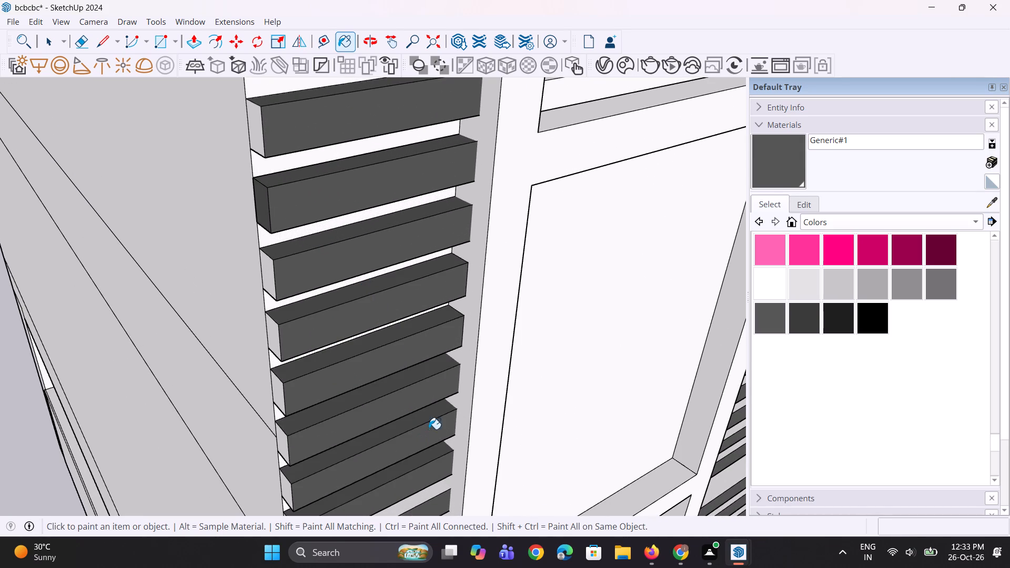
{"action": "scroll", "coordinate": [309, 194], "scroll_direction": "down", "scroll_amount": 9}
{"action": "scroll", "coordinate": [321, 394], "scroll_direction": "up", "scroll_amount": 8}
{"action": "left_click", "coordinate": [352, 342]}
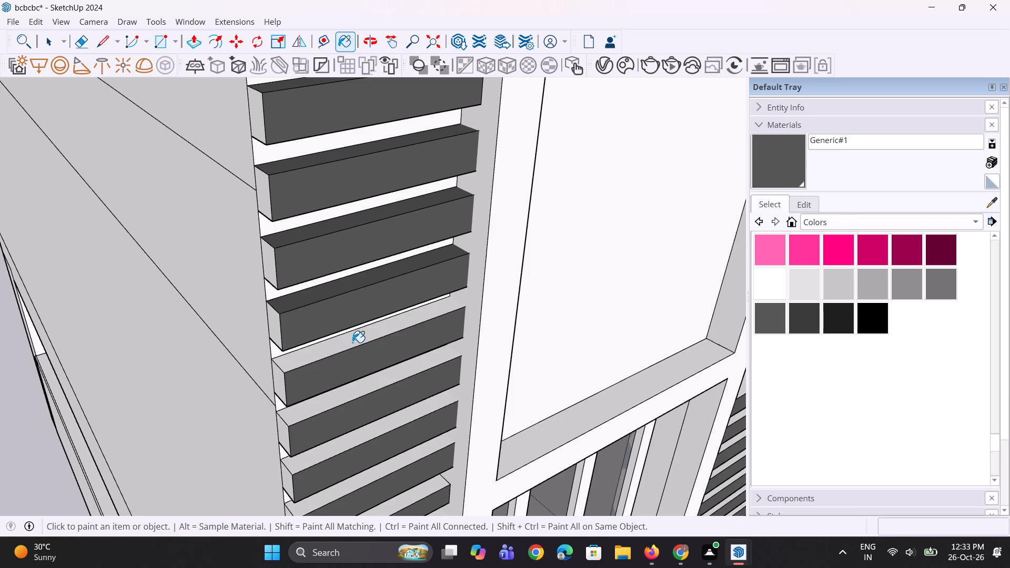
{"action": "left_click", "coordinate": [378, 383]}
{"action": "left_click", "coordinate": [401, 423]}
{"action": "left_click", "coordinate": [413, 455]}
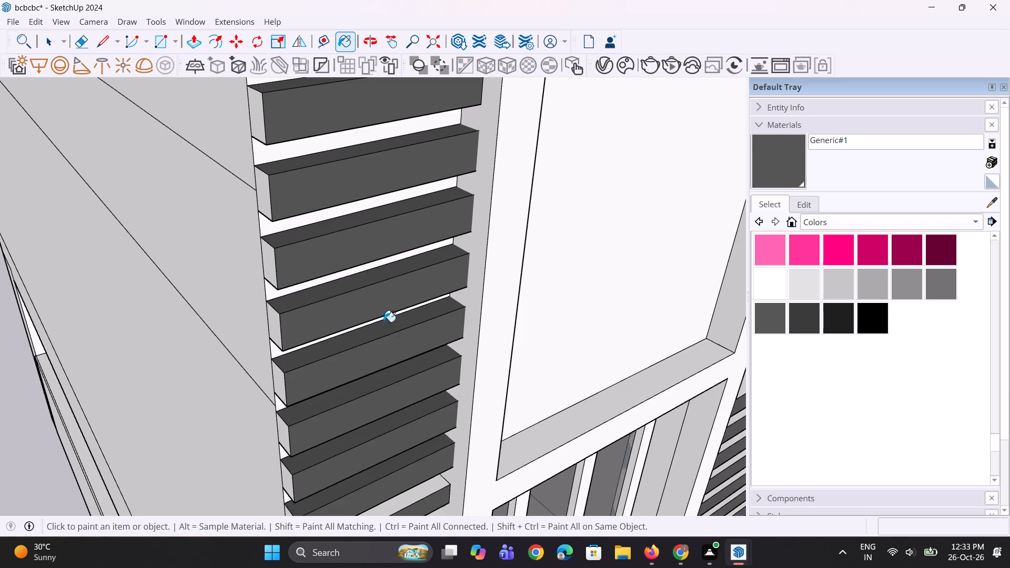
Paint the top faces of the next three short slats, down to and including the deeper slat beside the lower window, with Generic#1.
{"action": "scroll", "coordinate": [369, 264], "scroll_direction": "down", "scroll_amount": 8}
{"action": "scroll", "coordinate": [381, 402], "scroll_direction": "up", "scroll_amount": 7}
{"action": "left_click", "coordinate": [380, 392]}
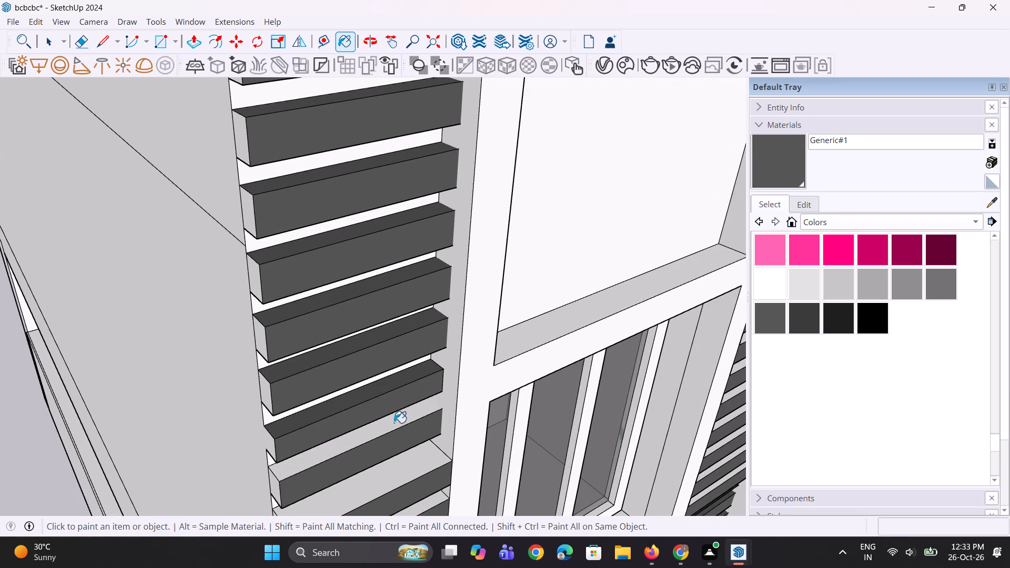
{"action": "left_click", "coordinate": [395, 424]}
{"action": "left_click", "coordinate": [410, 455]}
Paint the top faces of the short slats below the deeper one, down to the lower window's bottom left corner, with Generic#1.
{"action": "scroll", "coordinate": [342, 327], "scroll_direction": "down", "scroll_amount": 10}
{"action": "scroll", "coordinate": [367, 479], "scroll_direction": "up", "scroll_amount": 3}
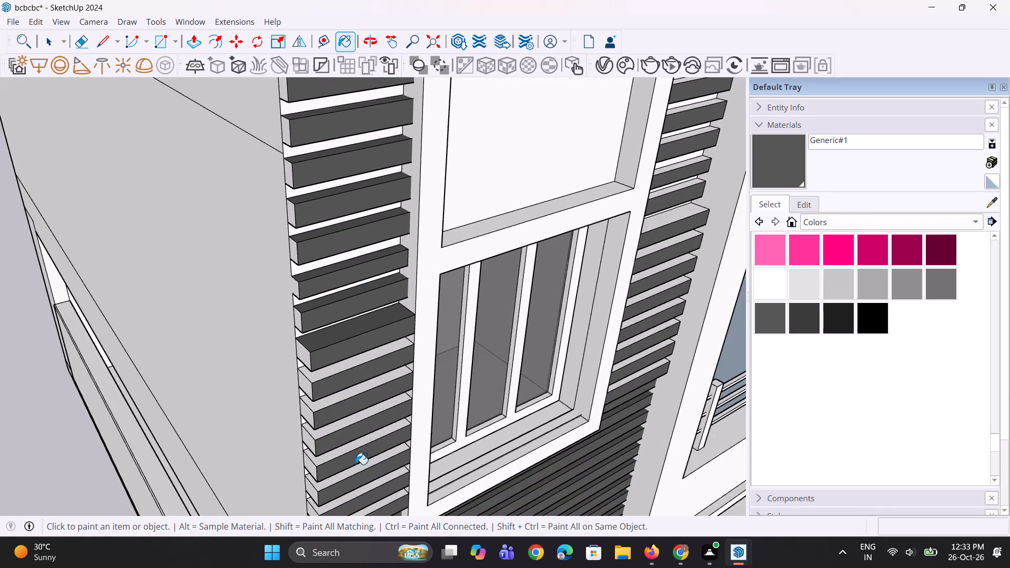
{"action": "scroll", "coordinate": [356, 464], "scroll_direction": "up", "scroll_amount": 5}
{"action": "left_click", "coordinate": [347, 364]}
{"action": "left_click", "coordinate": [354, 400]}
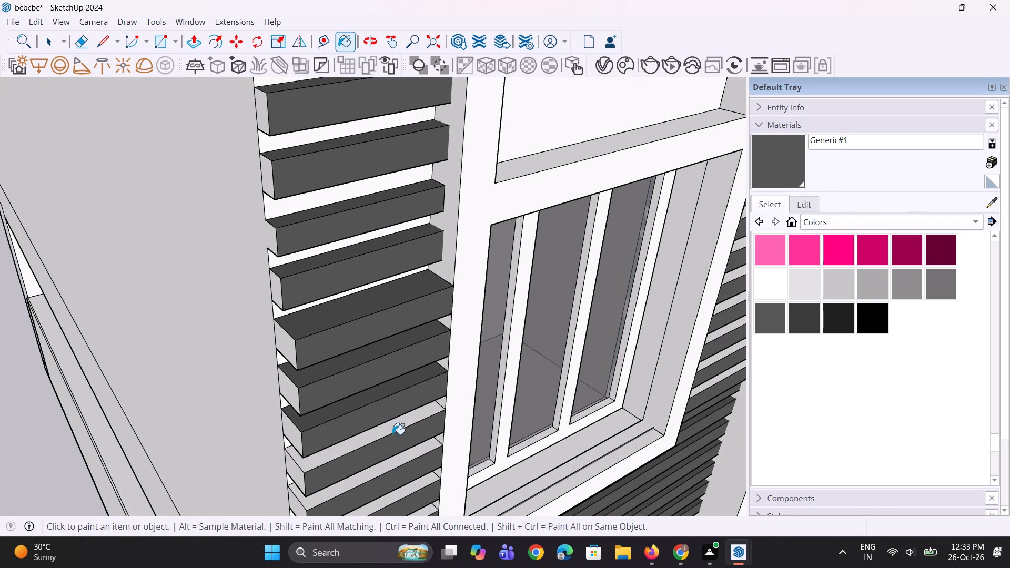
{"action": "left_click", "coordinate": [395, 426]}
{"action": "left_click", "coordinate": [403, 458]}
{"action": "scroll", "coordinate": [390, 245], "scroll_direction": "down", "scroll_amount": 11}
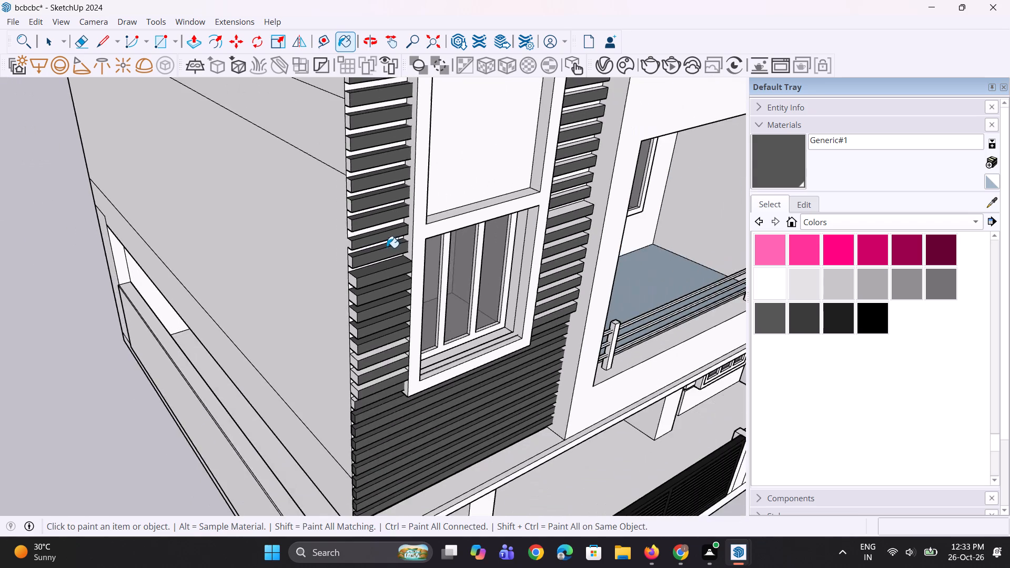
{"action": "scroll", "coordinate": [382, 340], "scroll_direction": "up", "scroll_amount": 9}
{"action": "left_click", "coordinate": [379, 352]}
{"action": "left_click", "coordinate": [386, 385]}
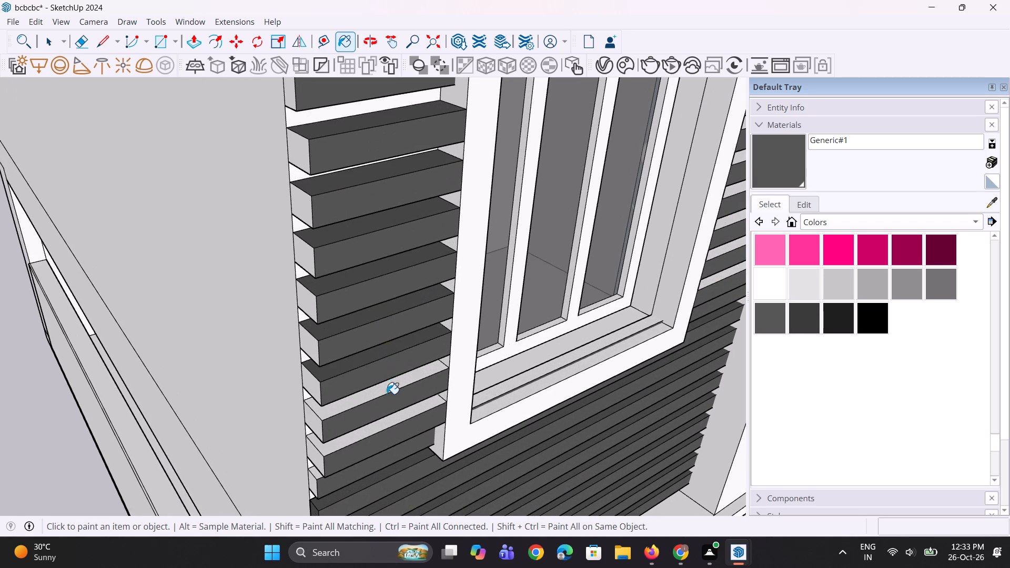
{"action": "left_click", "coordinate": [388, 423]}
Push/Pull the recessed short slat at the lower window's bottom left corner outward 3 3/8", flush with the slat above.
{"action": "middle_click_drag", "start_coordinate": [473, 412], "coordinate": [317, 288]}
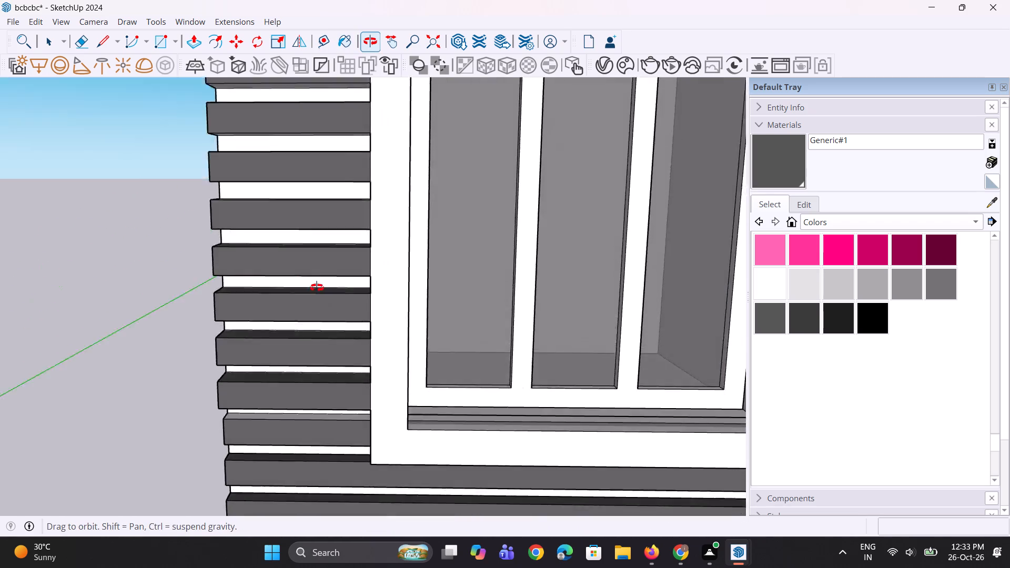
{"action": "middle_click_drag", "start_coordinate": [317, 288], "coordinate": [489, 203]}
{"action": "scroll", "coordinate": [383, 365], "scroll_direction": "up", "scroll_amount": 3}
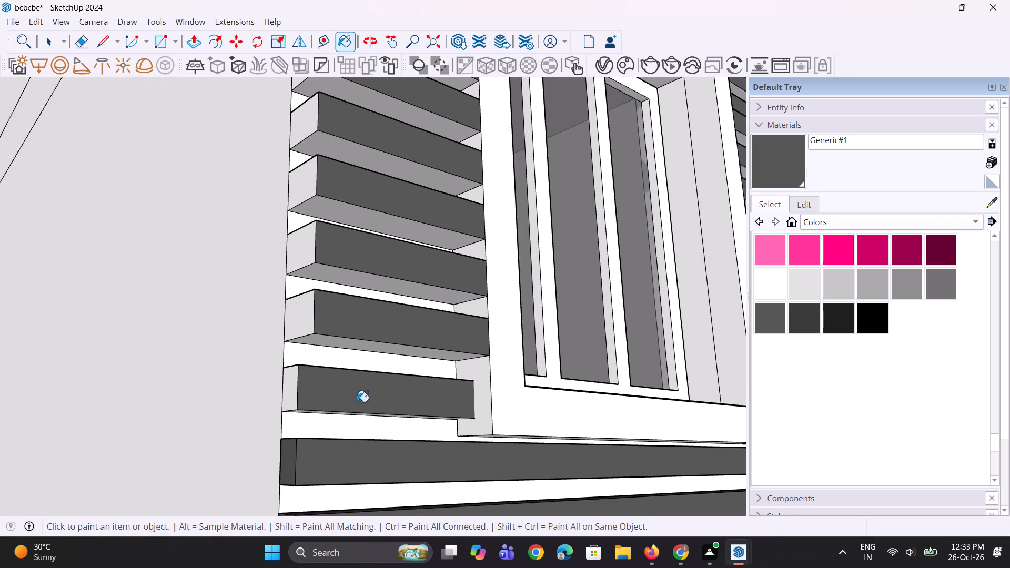
{"action": "scroll", "coordinate": [357, 413], "scroll_direction": "up", "scroll_amount": 3}
{"action": "key", "text": "o"}
{"action": "left_click", "coordinate": [389, 405]}
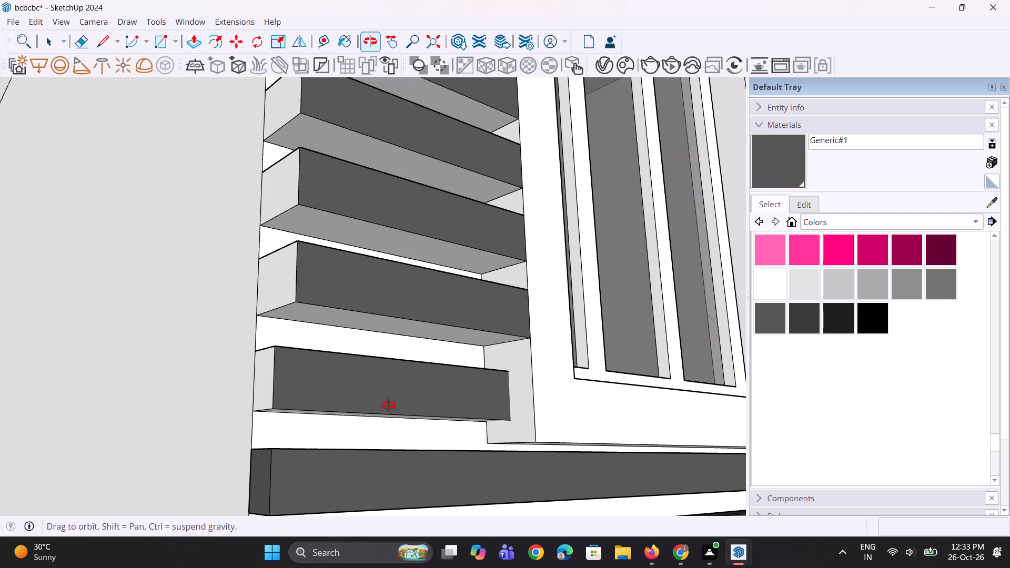
{"action": "key", "text": "p"}
{"action": "left_click", "coordinate": [397, 400]}
{"action": "left_click", "coordinate": [425, 299]}
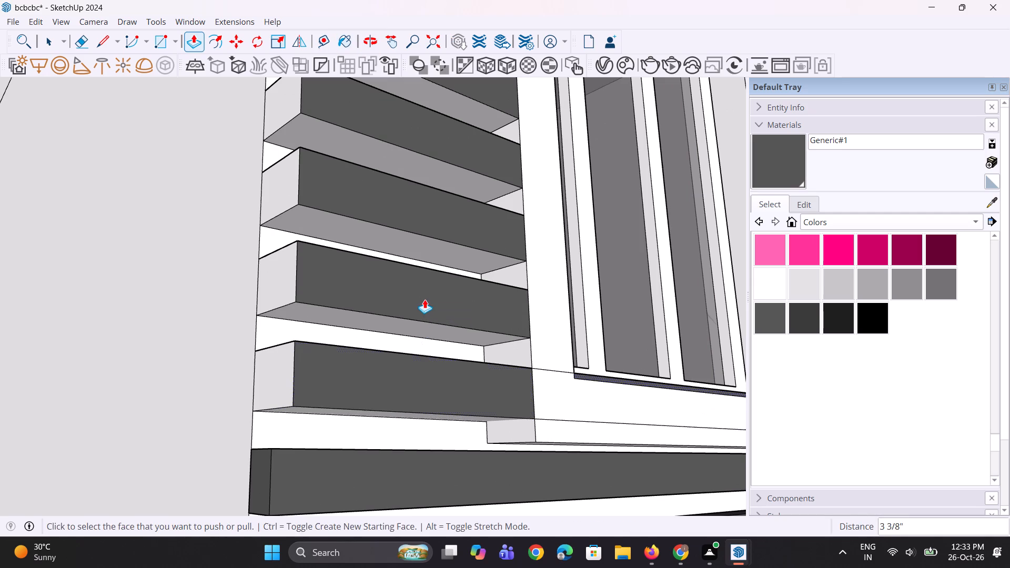
Paint the top face of the extended slat at the lower window's bottom left corner with Generic#1.
{"action": "middle_click_drag", "start_coordinate": [475, 357], "coordinate": [344, 435]}
{"action": "scroll", "coordinate": [316, 362], "scroll_direction": "down", "scroll_amount": 5}
{"action": "middle_click_drag", "start_coordinate": [392, 392], "coordinate": [389, 458]}
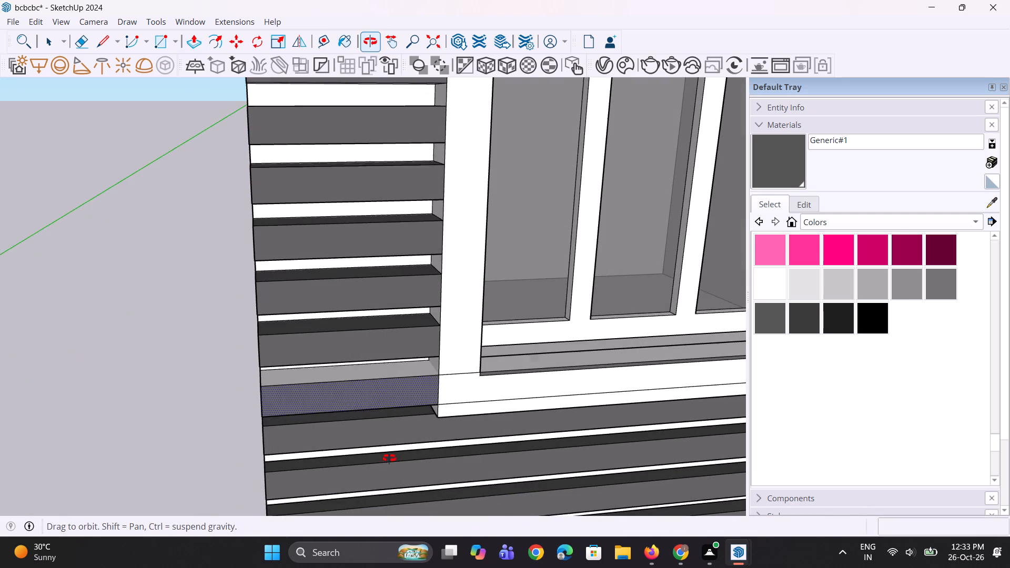
{"action": "middle_click_drag", "start_coordinate": [389, 458], "coordinate": [389, 459]}
{"action": "left_click", "coordinate": [793, 150]}
{"action": "scroll", "coordinate": [231, 403], "scroll_direction": "up", "scroll_amount": 2}
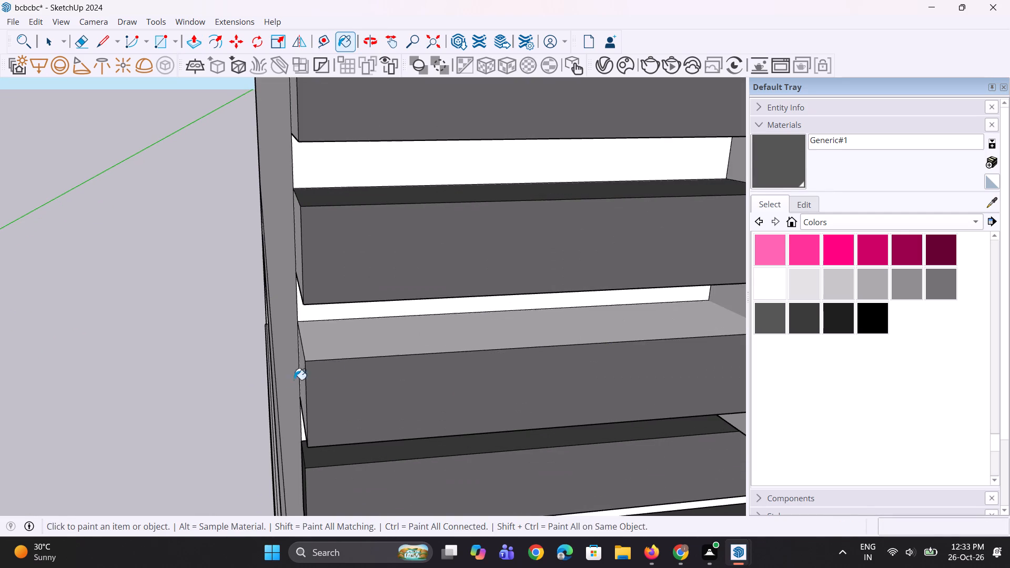
{"action": "left_click", "coordinate": [365, 350]}
Paint the top faces of the short slats between the lower window and the balcony, upward from the window's bottom corner, with Generic#1.
{"action": "scroll", "coordinate": [158, 409], "scroll_direction": "down", "scroll_amount": 10}
{"action": "middle_click_drag", "start_coordinate": [294, 401], "coordinate": [294, 434]}
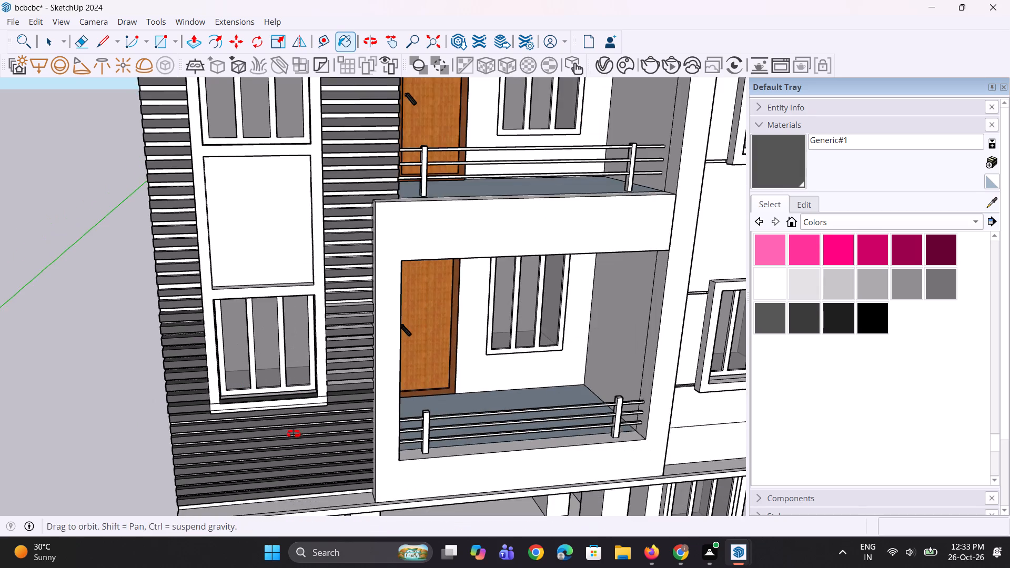
{"action": "middle_click_drag", "start_coordinate": [294, 434], "coordinate": [287, 480]}
{"action": "scroll", "coordinate": [341, 380], "scroll_direction": "up", "scroll_amount": 10}
{"action": "left_click", "coordinate": [364, 371]}
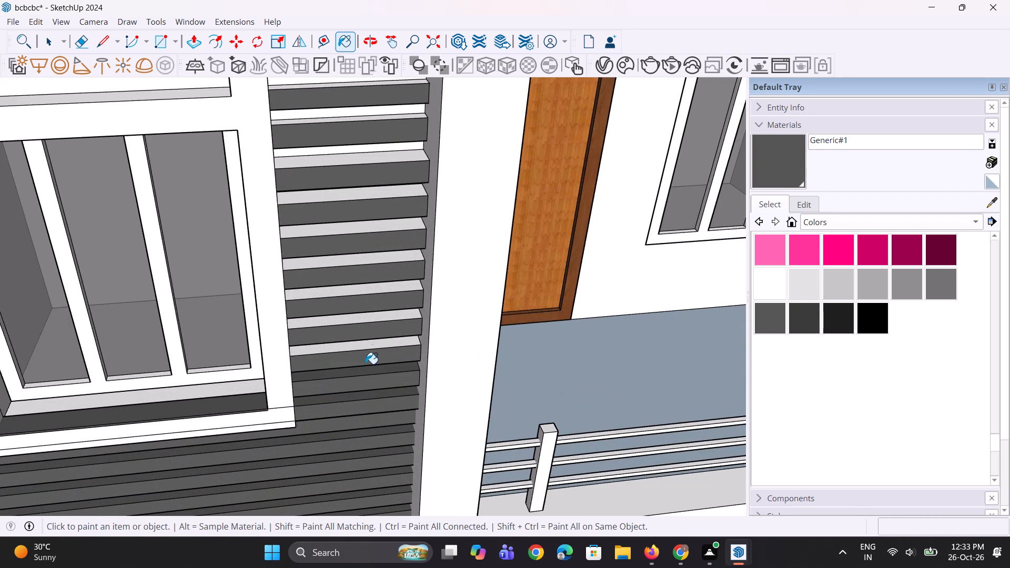
{"action": "scroll", "coordinate": [370, 350], "scroll_direction": "up", "scroll_amount": 7}
{"action": "left_click", "coordinate": [371, 334]}
{"action": "left_click", "coordinate": [382, 282]}
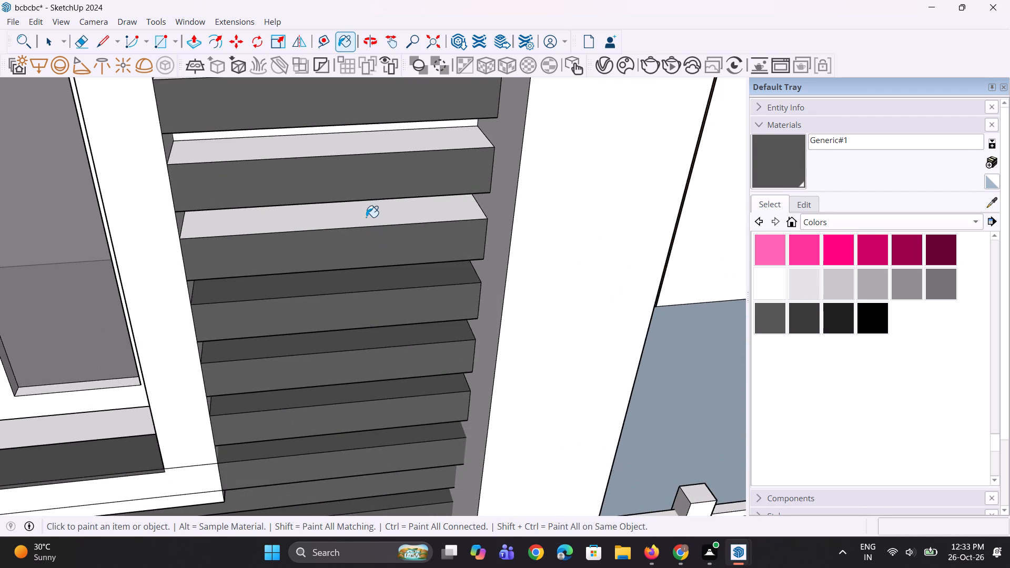
{"action": "left_click", "coordinate": [366, 217]}
{"action": "left_click", "coordinate": [370, 145]}
{"action": "scroll", "coordinate": [359, 384], "scroll_direction": "down", "scroll_amount": 11}
Paint the top faces of the next three slats up between the lower window and the balcony with Generic#1.
{"action": "scroll", "coordinate": [331, 289], "scroll_direction": "up", "scroll_amount": 4}
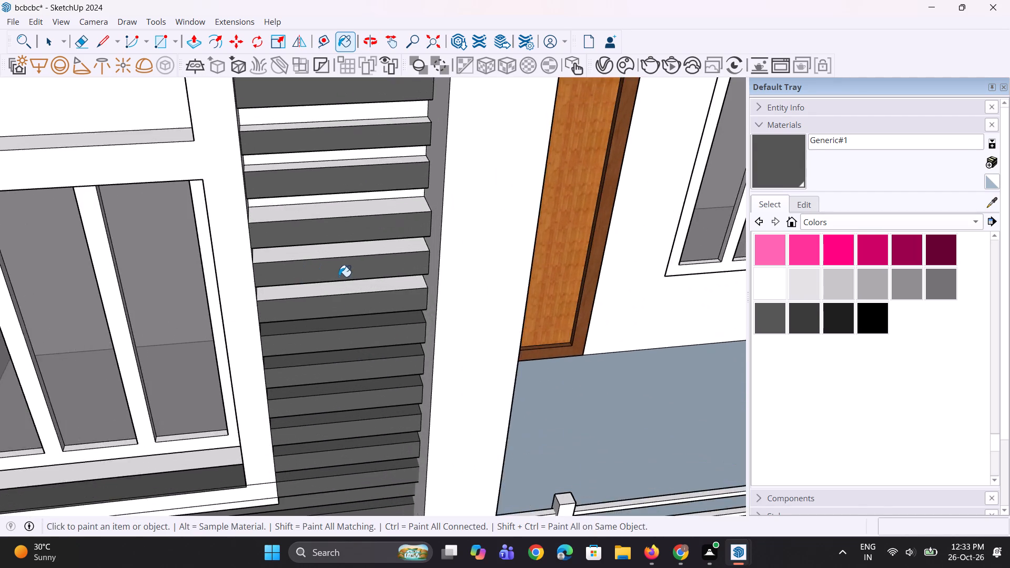
{"action": "scroll", "coordinate": [339, 277], "scroll_direction": "up", "scroll_amount": 5}
{"action": "left_click", "coordinate": [365, 278]}
{"action": "left_click", "coordinate": [368, 236]}
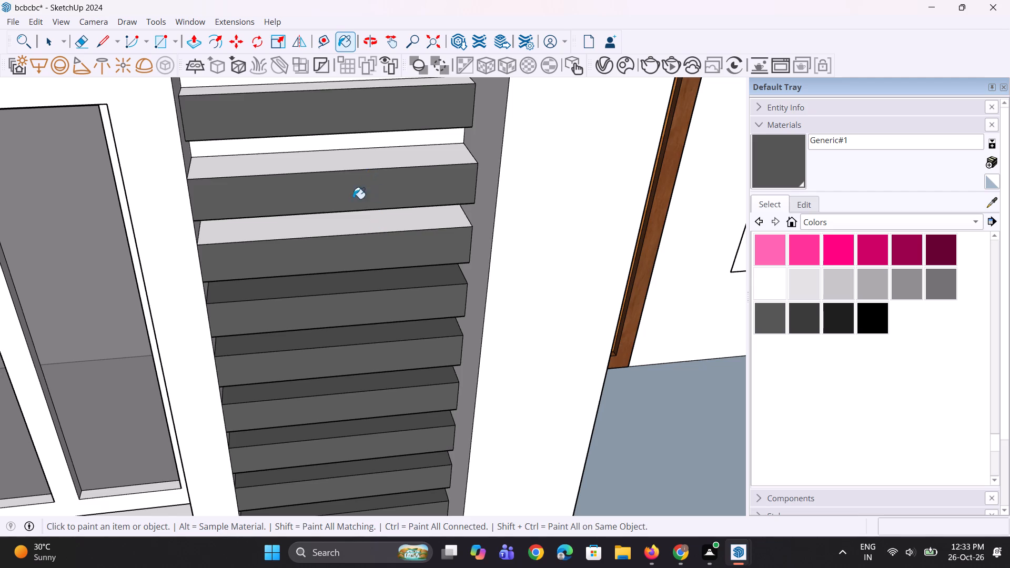
{"action": "left_click", "coordinate": [356, 219]}
{"action": "left_click", "coordinate": [358, 172]}
{"action": "left_click", "coordinate": [362, 163]}
Paint the top faces of the next four slats up, above the deeper slat beside the lower window, with Generic#1.
{"action": "scroll", "coordinate": [303, 338], "scroll_direction": "down", "scroll_amount": 5}
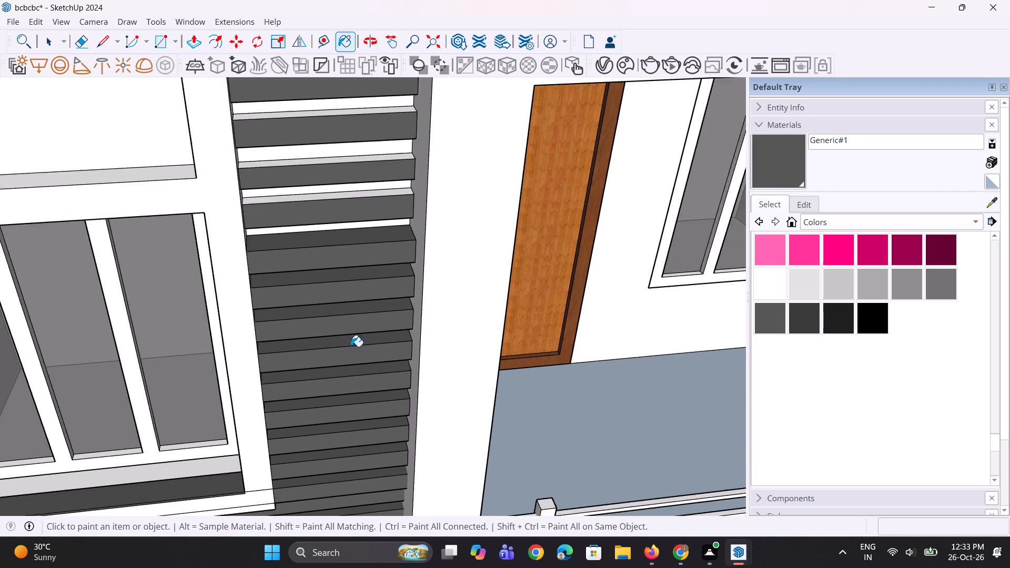
{"action": "scroll", "coordinate": [351, 341], "scroll_direction": "down", "scroll_amount": 5}
{"action": "scroll", "coordinate": [352, 139], "scroll_direction": "up", "scroll_amount": 5}
{"action": "scroll", "coordinate": [359, 201], "scroll_direction": "up", "scroll_amount": 4}
{"action": "scroll", "coordinate": [376, 322], "scroll_direction": "up", "scroll_amount": 2}
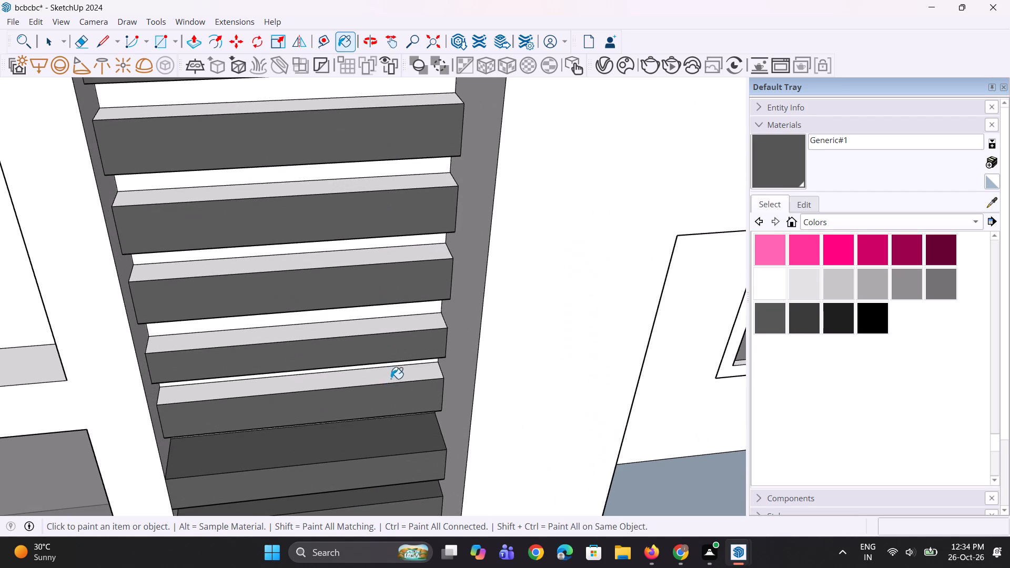
{"action": "left_click", "coordinate": [391, 378]}
{"action": "left_click", "coordinate": [407, 330]}
{"action": "left_click", "coordinate": [426, 252]}
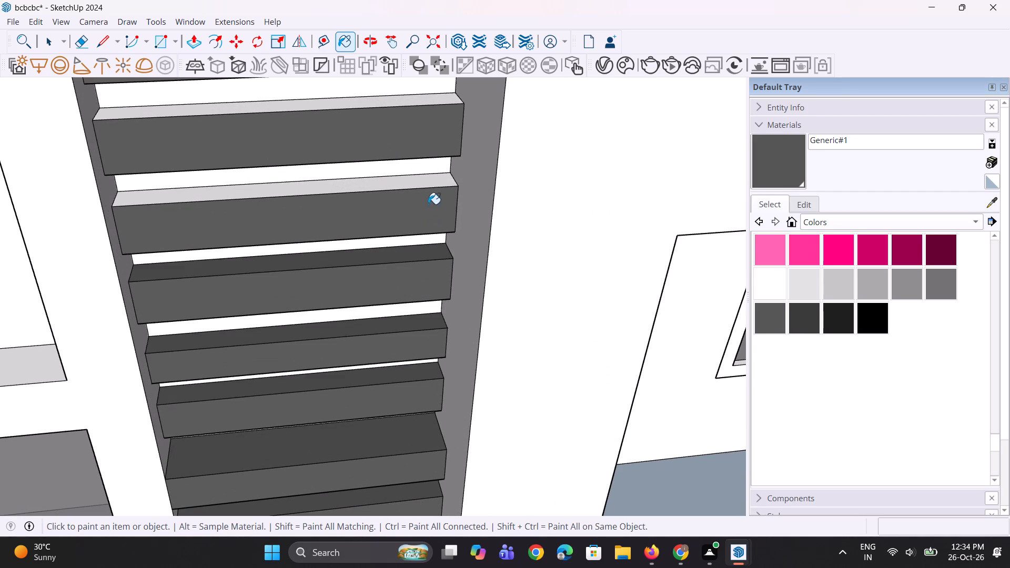
{"action": "left_click", "coordinate": [427, 185]}
Paint the top faces of the next five slats up, to the longer slat at the balcony parapet's top corner, with Generic#1.
{"action": "scroll", "coordinate": [353, 399], "scroll_direction": "down", "scroll_amount": 11}
{"action": "scroll", "coordinate": [368, 321], "scroll_direction": "down", "scroll_amount": 4}
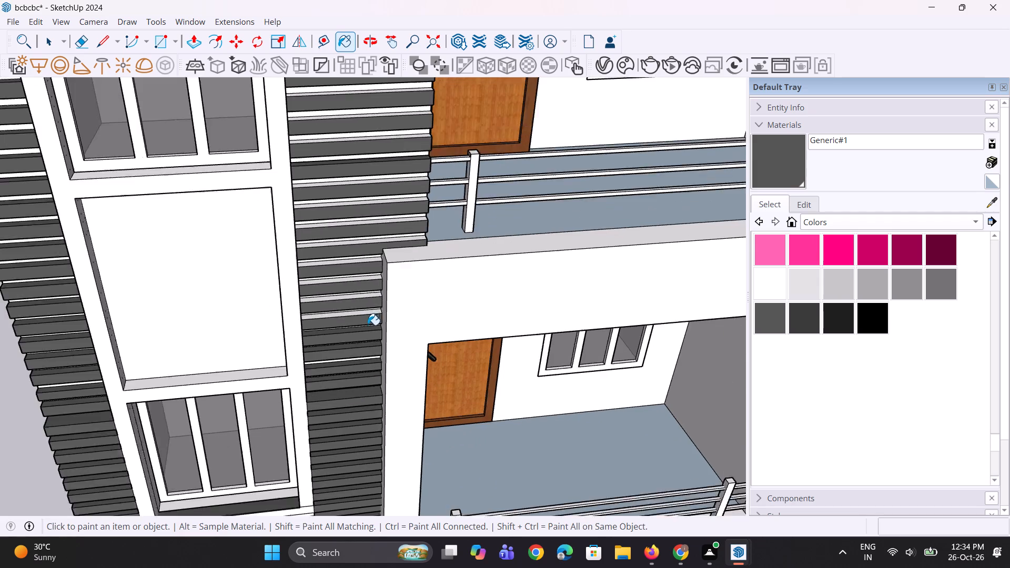
{"action": "scroll", "coordinate": [342, 255], "scroll_direction": "up", "scroll_amount": 9}
{"action": "scroll", "coordinate": [385, 369], "scroll_direction": "up", "scroll_amount": 4}
{"action": "left_click", "coordinate": [395, 398]}
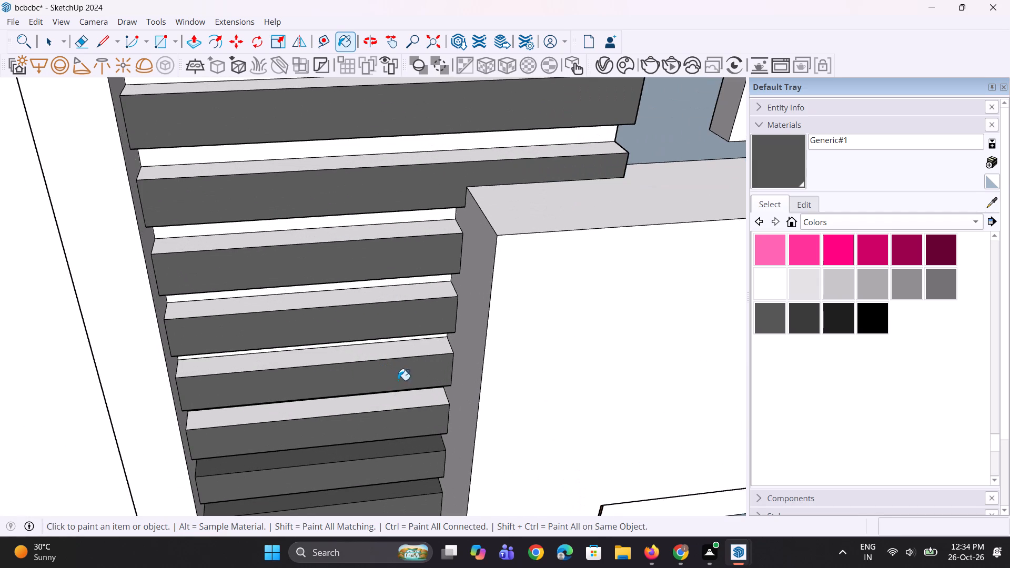
{"action": "left_click", "coordinate": [406, 344]}
{"action": "left_click", "coordinate": [420, 296]}
{"action": "left_click", "coordinate": [406, 239]}
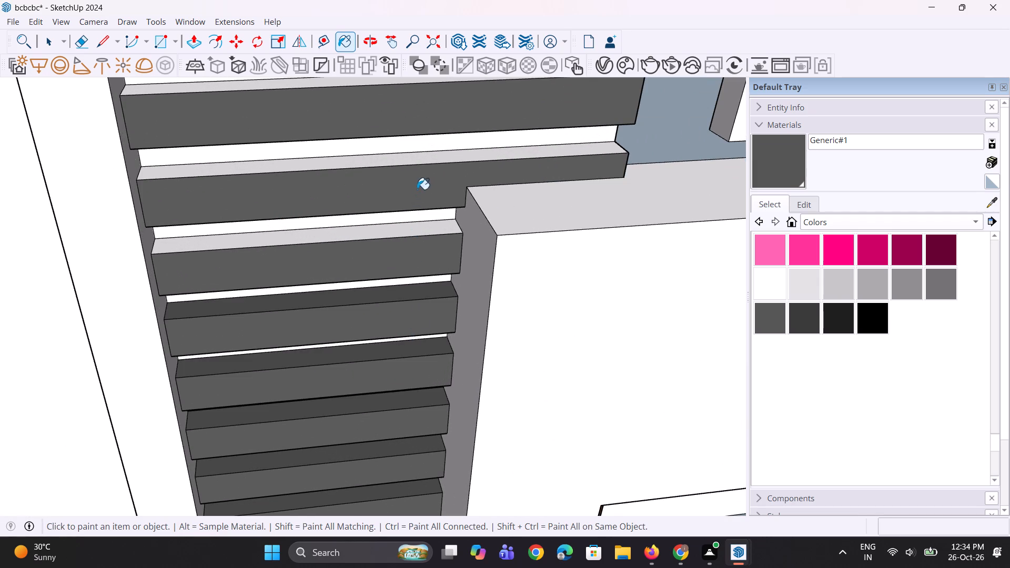
{"action": "left_click", "coordinate": [427, 156]}
{"action": "left_click", "coordinate": [418, 225]}
Paint the top faces of the three long slats just above the parapet corner, beside the upper balcony railing, with Generic#1.
{"action": "scroll", "coordinate": [383, 370], "scroll_direction": "down", "scroll_amount": 5}
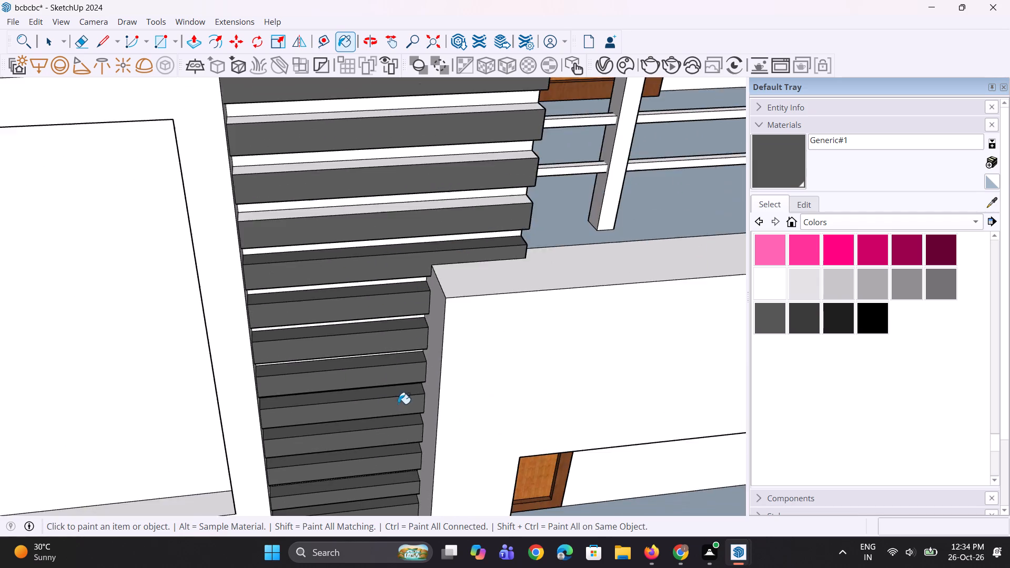
{"action": "scroll", "coordinate": [375, 380], "scroll_direction": "down", "scroll_amount": 6}
{"action": "scroll", "coordinate": [373, 226], "scroll_direction": "up", "scroll_amount": 10}
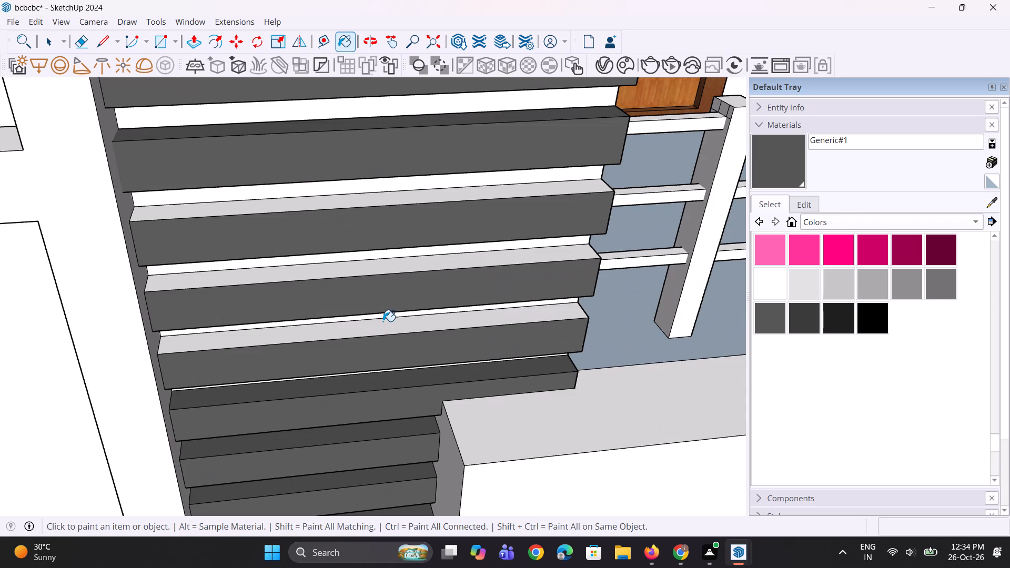
{"action": "left_click", "coordinate": [383, 328]}
{"action": "left_click", "coordinate": [408, 263]}
{"action": "left_click", "coordinate": [410, 197]}
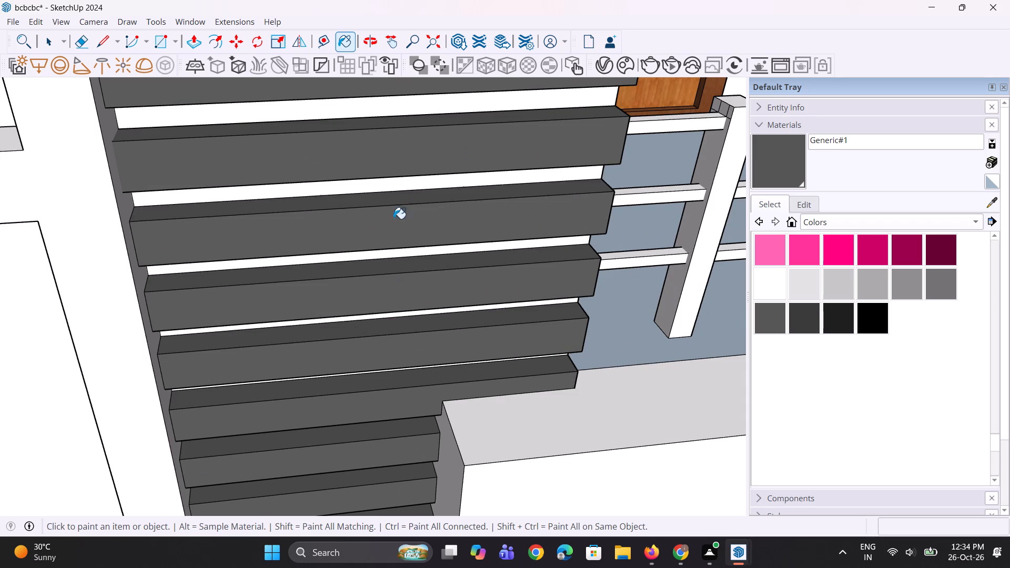
Paint the top faces of the next two unpainted long slats up beside the upper balcony railing with Generic#1.
{"action": "middle_click_drag", "start_coordinate": [355, 265], "coordinate": [348, 321]}
{"action": "scroll", "coordinate": [377, 427], "scroll_direction": "down", "scroll_amount": 11}
{"action": "middle_click_drag", "start_coordinate": [367, 373], "coordinate": [363, 331]}
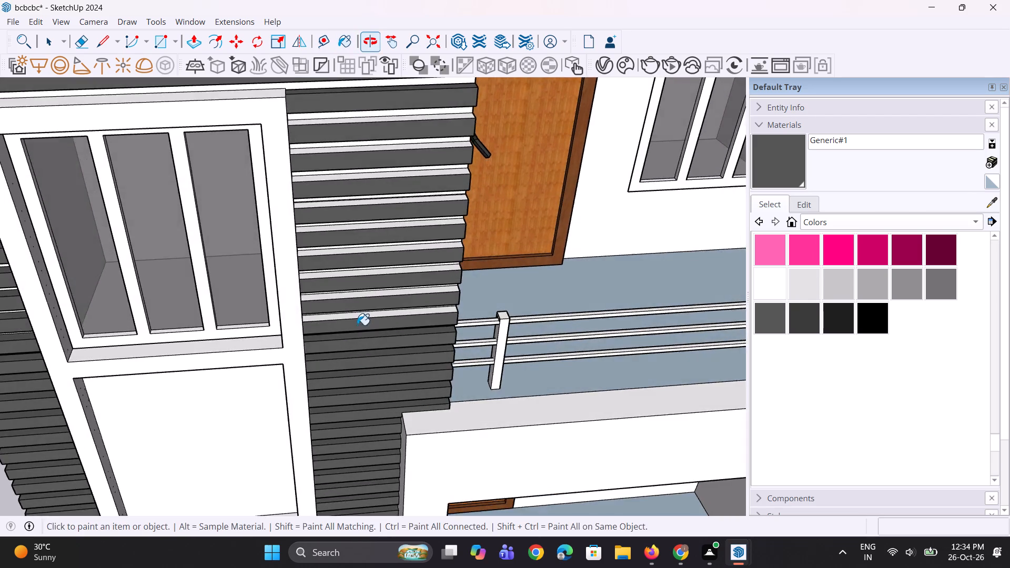
{"action": "scroll", "coordinate": [353, 321], "scroll_direction": "up", "scroll_amount": 9}
{"action": "left_click", "coordinate": [345, 312]}
{"action": "left_click", "coordinate": [365, 259]}
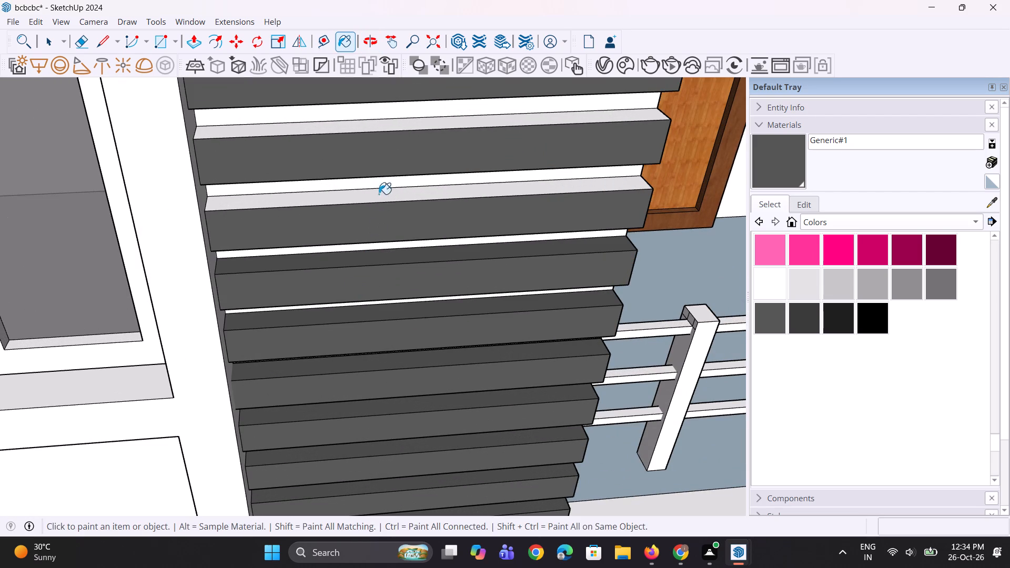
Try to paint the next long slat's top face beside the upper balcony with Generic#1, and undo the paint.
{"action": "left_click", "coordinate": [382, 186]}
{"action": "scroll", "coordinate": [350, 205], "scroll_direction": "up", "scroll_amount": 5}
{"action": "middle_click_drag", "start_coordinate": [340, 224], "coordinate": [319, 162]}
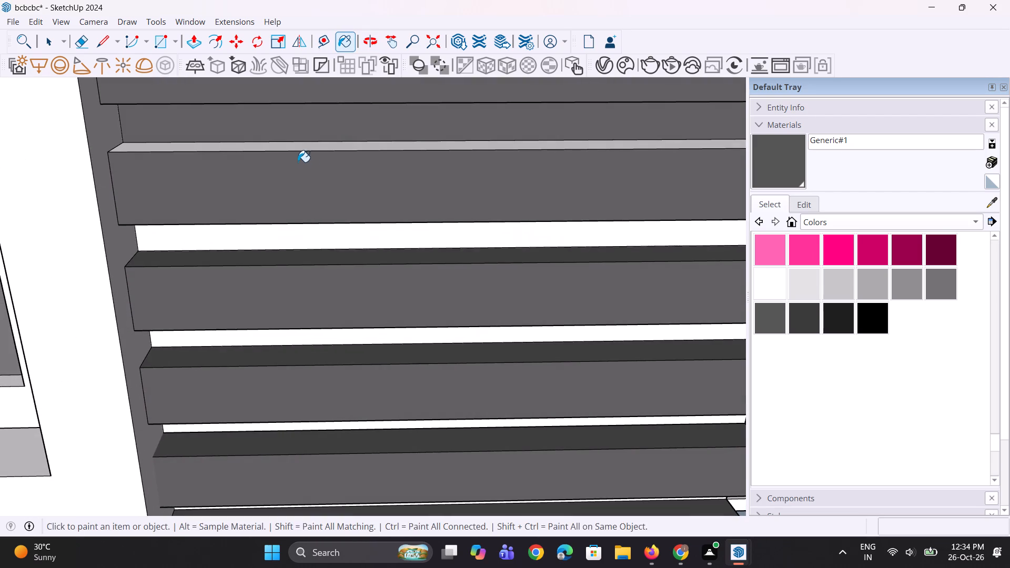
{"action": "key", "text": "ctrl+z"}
Paint the top face of the next long slat above the painted ones beside the upper balcony with Generic#1.
{"action": "middle_click_drag", "start_coordinate": [300, 199], "coordinate": [330, 290], "text": "ctrl"}
{"action": "scroll", "coordinate": [359, 226], "scroll_direction": "up", "scroll_amount": 2}
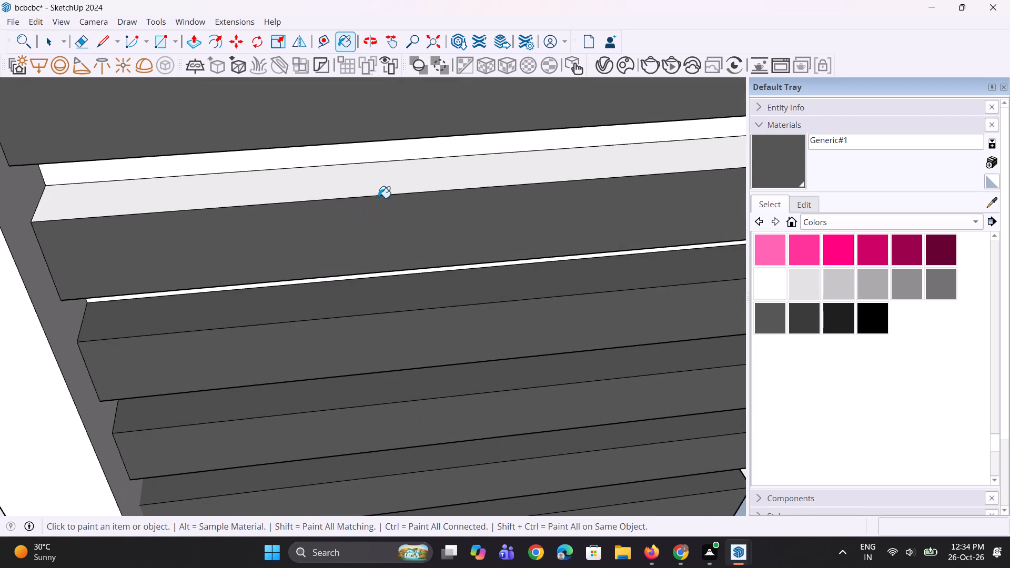
{"action": "left_click", "coordinate": [391, 180]}
Paint the top faces of the next three long slats up, near the bottom of the upper balcony door, with Generic#1.
{"action": "scroll", "coordinate": [392, 454], "scroll_direction": "down", "scroll_amount": 5}
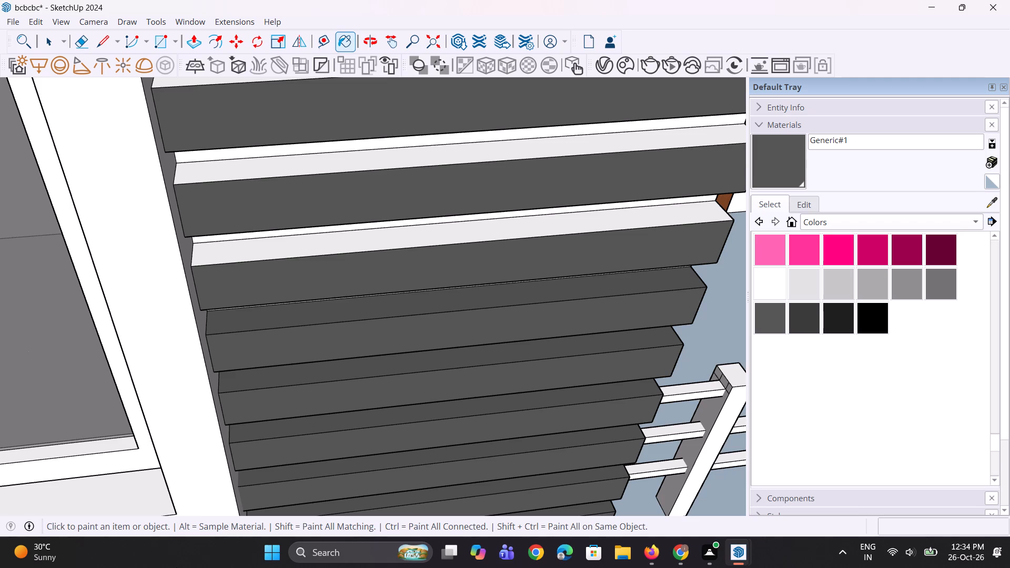
{"action": "scroll", "coordinate": [408, 433], "scroll_direction": "down", "scroll_amount": 4}
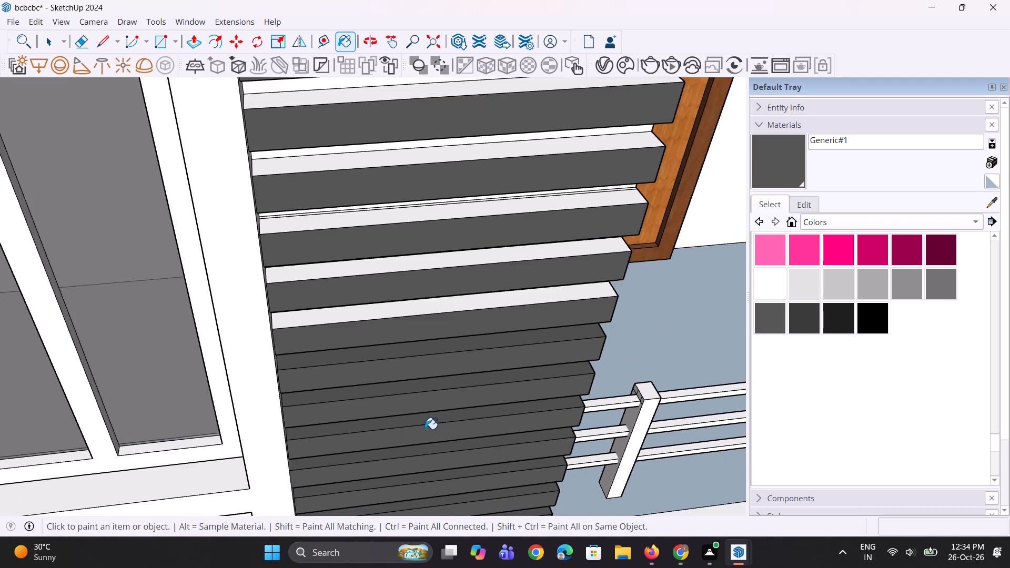
{"action": "scroll", "coordinate": [426, 429], "scroll_direction": "down", "scroll_amount": 3}
{"action": "middle_click_drag", "start_coordinate": [442, 434], "coordinate": [442, 421]}
{"action": "scroll", "coordinate": [480, 333], "scroll_direction": "up", "scroll_amount": 7}
{"action": "left_click", "coordinate": [480, 333]}
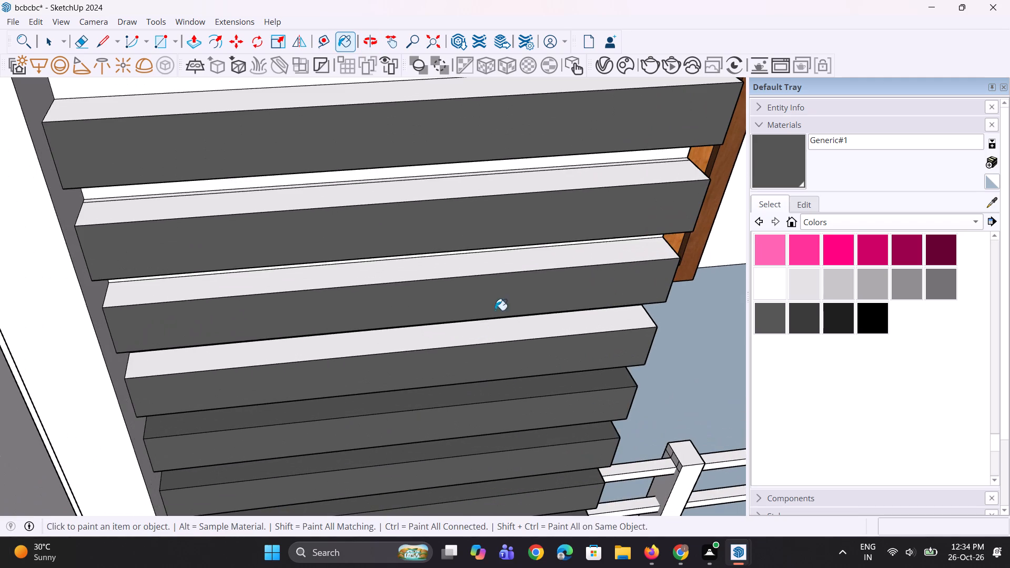
{"action": "left_click", "coordinate": [503, 266]}
{"action": "left_click", "coordinate": [502, 186]}
Paint the thin strip along the back edge of the uppermost painted slat's top face with Generic#1.
{"action": "middle_click_drag", "start_coordinate": [532, 219], "coordinate": [469, 228]}
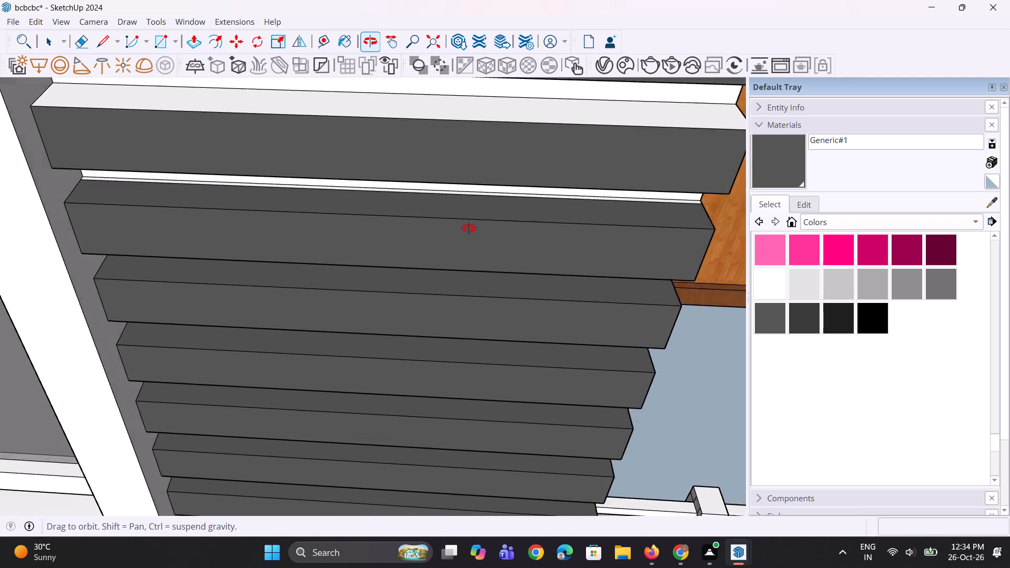
{"action": "middle_click_drag", "start_coordinate": [469, 228], "coordinate": [421, 211]}
{"action": "scroll", "coordinate": [483, 194], "scroll_direction": "up", "scroll_amount": 3}
{"action": "scroll", "coordinate": [554, 194], "scroll_direction": "up", "scroll_amount": 3}
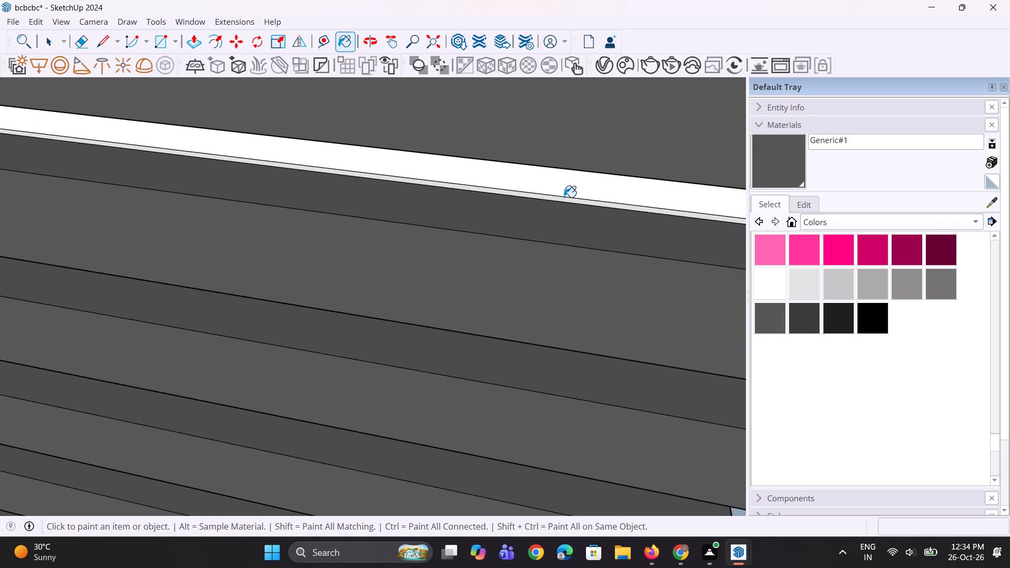
{"action": "left_click", "coordinate": [564, 197]}
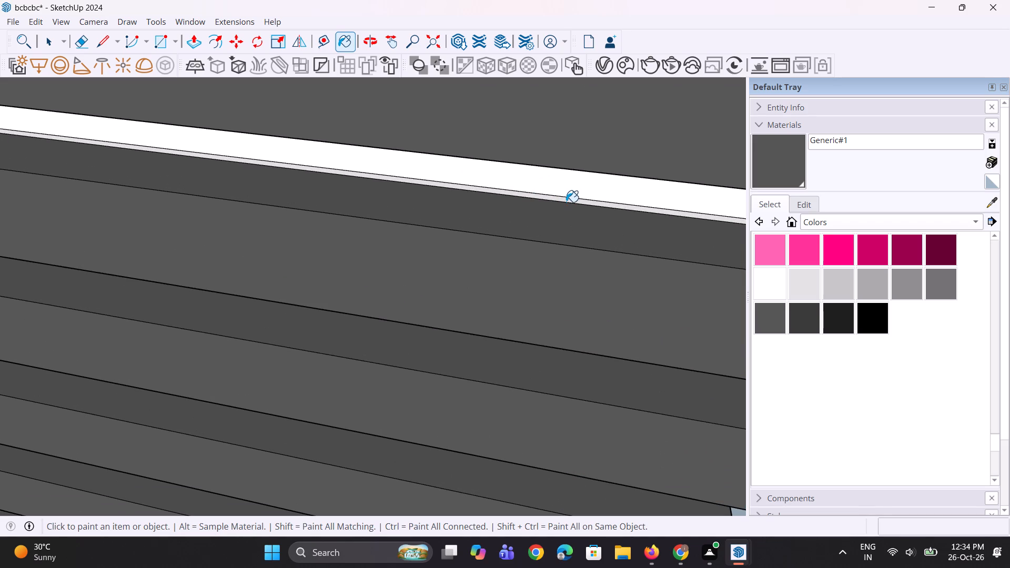
{"action": "left_click", "coordinate": [566, 202]}
{"action": "left_click", "coordinate": [569, 199]}
{"action": "scroll", "coordinate": [431, 292], "scroll_direction": "down", "scroll_amount": 4}
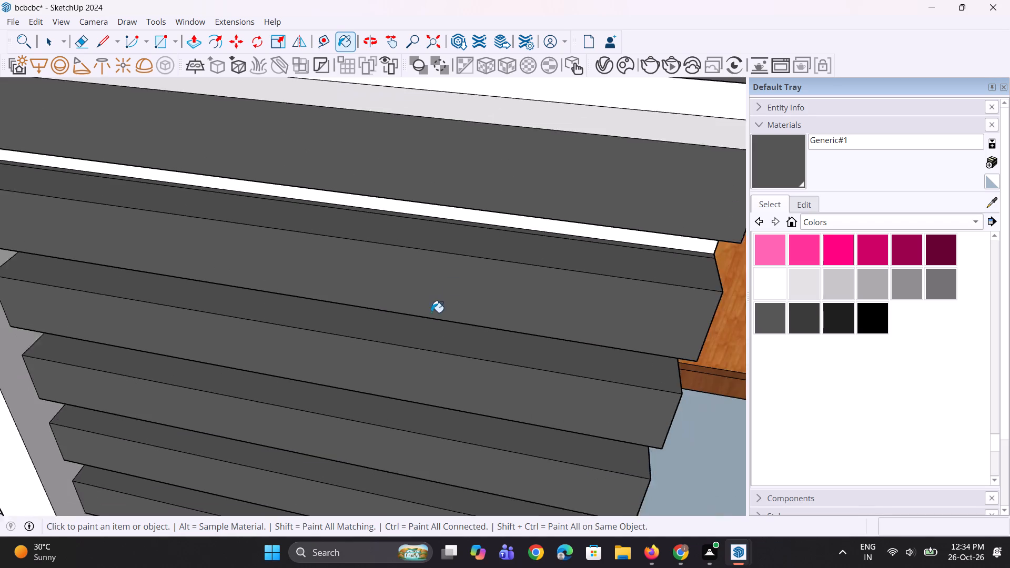
Paint the top faces of the next four long slats up, beside the upper balcony door, with Generic#1.
{"action": "scroll", "coordinate": [431, 312], "scroll_direction": "down", "scroll_amount": 6}
{"action": "middle_click_drag", "start_coordinate": [513, 277], "coordinate": [517, 328]}
{"action": "left_click", "coordinate": [536, 268]}
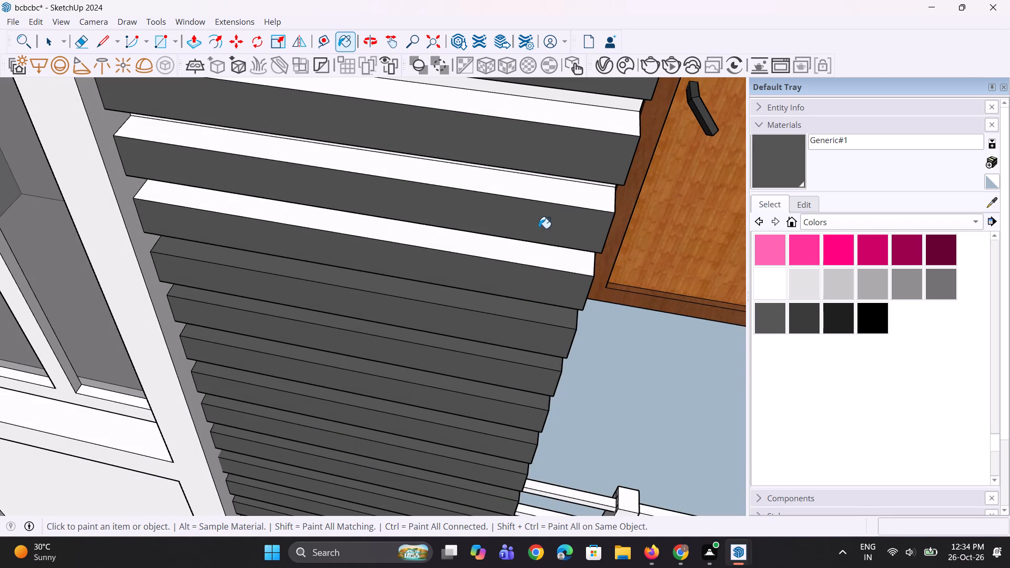
{"action": "left_click", "coordinate": [533, 251]}
{"action": "left_click", "coordinate": [553, 198]}
{"action": "left_click", "coordinate": [571, 126]}
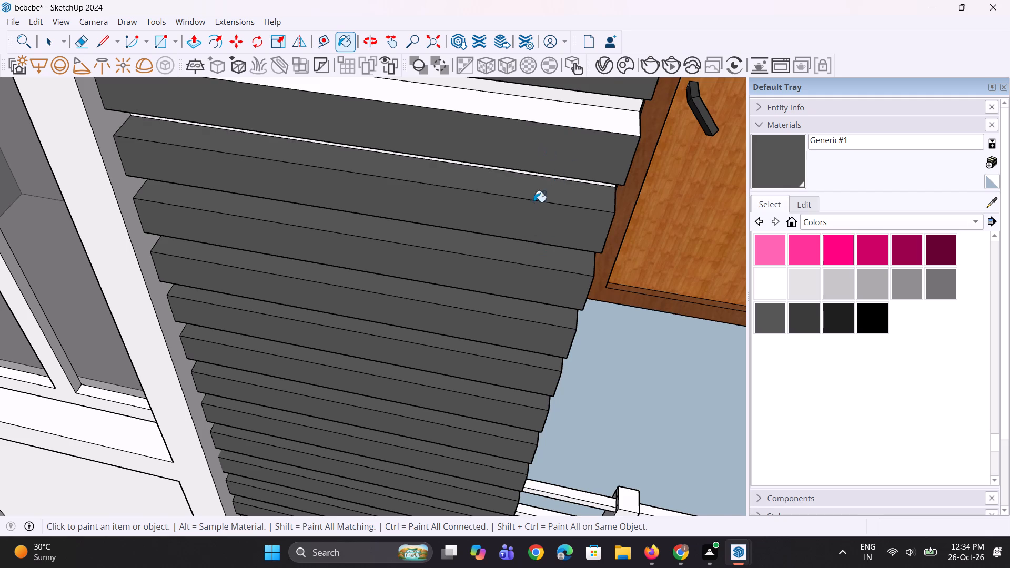
Paint the undersides of four slats between the window and the top of the balcony door with Generic#1.
{"action": "scroll", "coordinate": [378, 367], "scroll_direction": "down", "scroll_amount": 15}
{"action": "scroll", "coordinate": [412, 273], "scroll_direction": "up", "scroll_amount": 8}
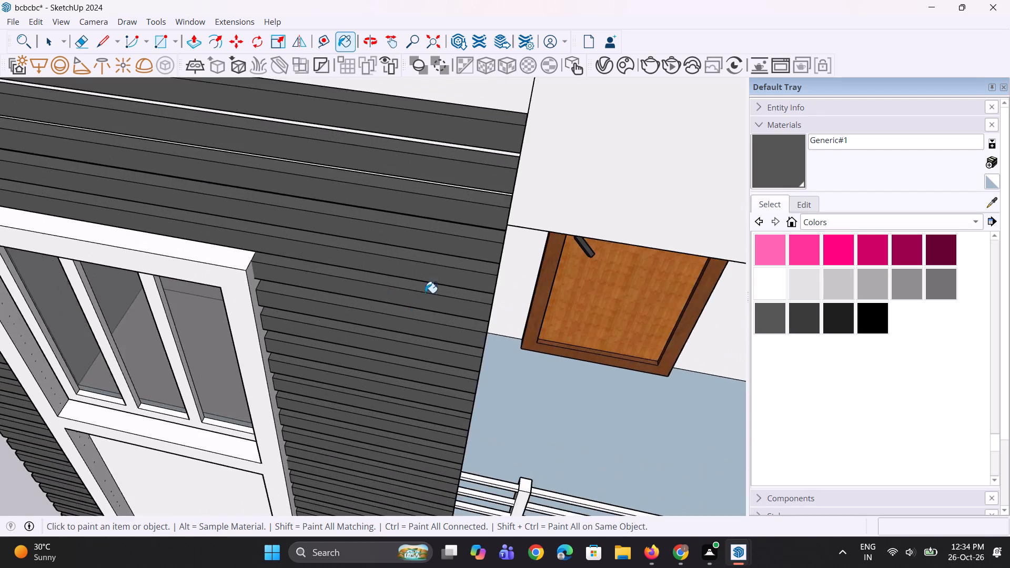
{"action": "scroll", "coordinate": [425, 293], "scroll_direction": "up", "scroll_amount": 5}
{"action": "middle_click_drag", "start_coordinate": [443, 267], "coordinate": [468, 333]}
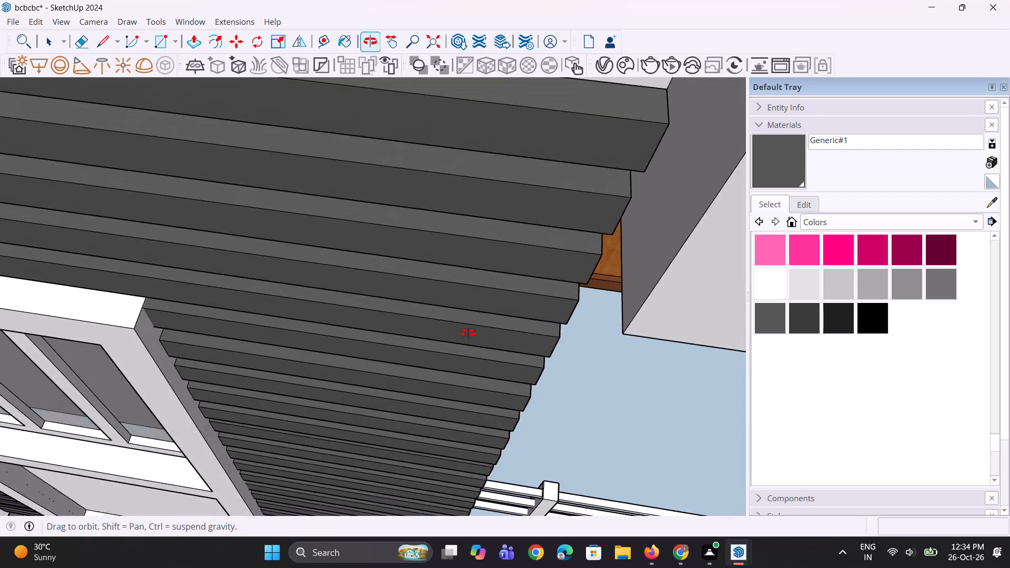
{"action": "middle_click_drag", "start_coordinate": [468, 333], "coordinate": [507, 120]}
{"action": "scroll", "coordinate": [393, 150], "scroll_direction": "down", "scroll_amount": 3}
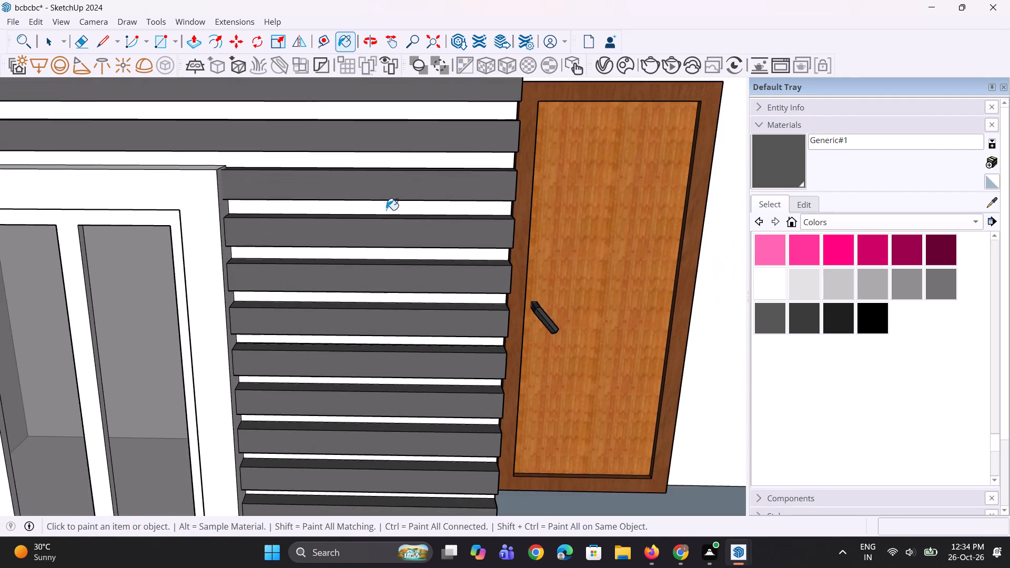
{"action": "middle_click_drag", "start_coordinate": [385, 216], "coordinate": [464, 0]}
{"action": "scroll", "coordinate": [463, 0], "scroll_direction": "up", "scroll_amount": 1}
{"action": "scroll", "coordinate": [482, 262], "scroll_direction": "up", "scroll_amount": 3}
{"action": "left_click", "coordinate": [497, 222]}
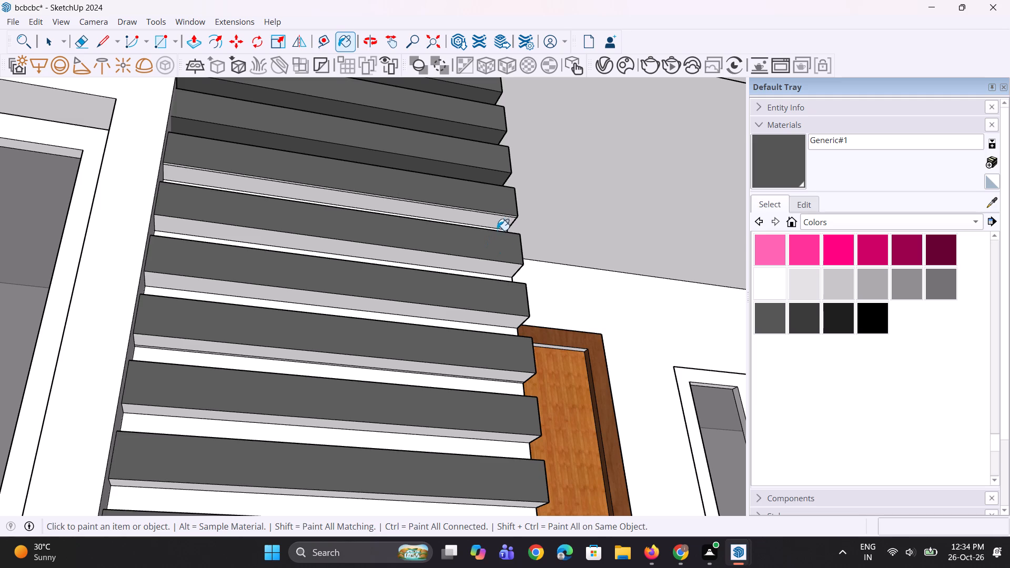
{"action": "left_click", "coordinate": [501, 265]}
{"action": "left_click", "coordinate": [504, 321]}
{"action": "left_click", "coordinate": [487, 374]}
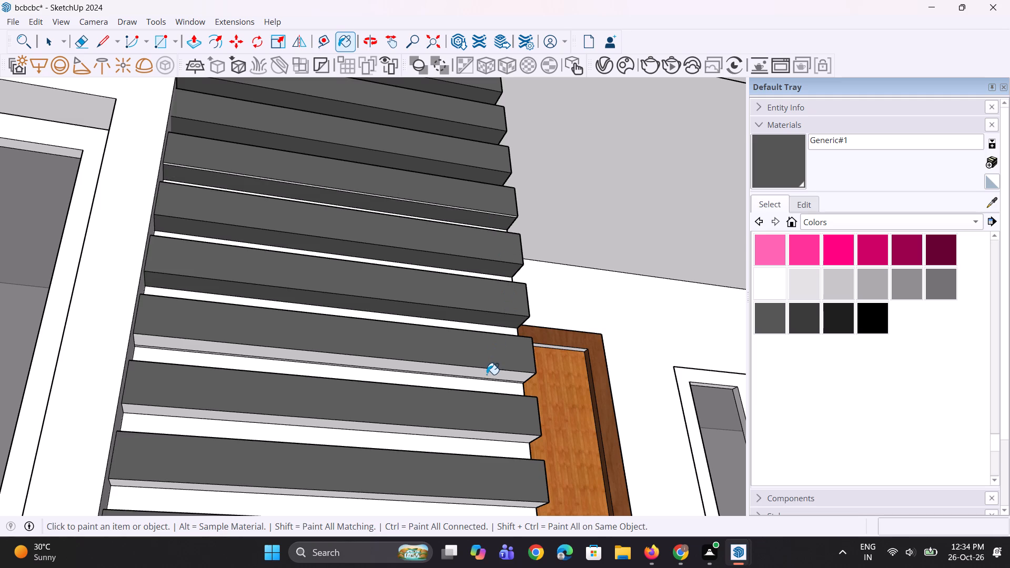
Paint the thin strip along the back edge of a slat's underside above the balcony door with Generic#1.
{"action": "middle_click_drag", "start_coordinate": [481, 406], "coordinate": [489, 348]}
{"action": "scroll", "coordinate": [489, 348], "scroll_direction": "up", "scroll_amount": 11}
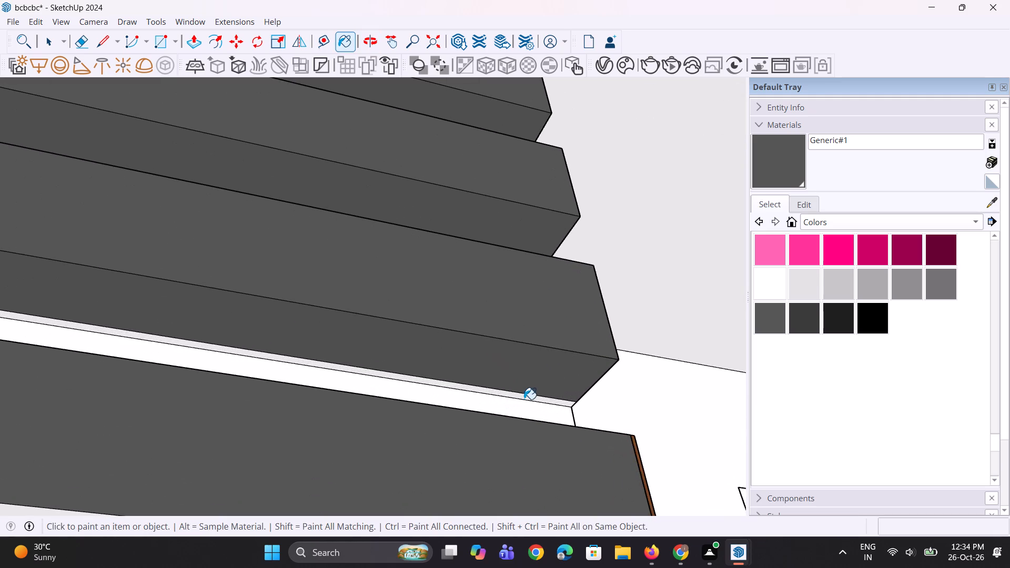
{"action": "left_click", "coordinate": [527, 398]}
Paint the undersides of four more slats further down, near the top of the balcony door, with Generic#1.
{"action": "scroll", "coordinate": [398, 331], "scroll_direction": "down", "scroll_amount": 4}
{"action": "scroll", "coordinate": [371, 270], "scroll_direction": "down", "scroll_amount": 5}
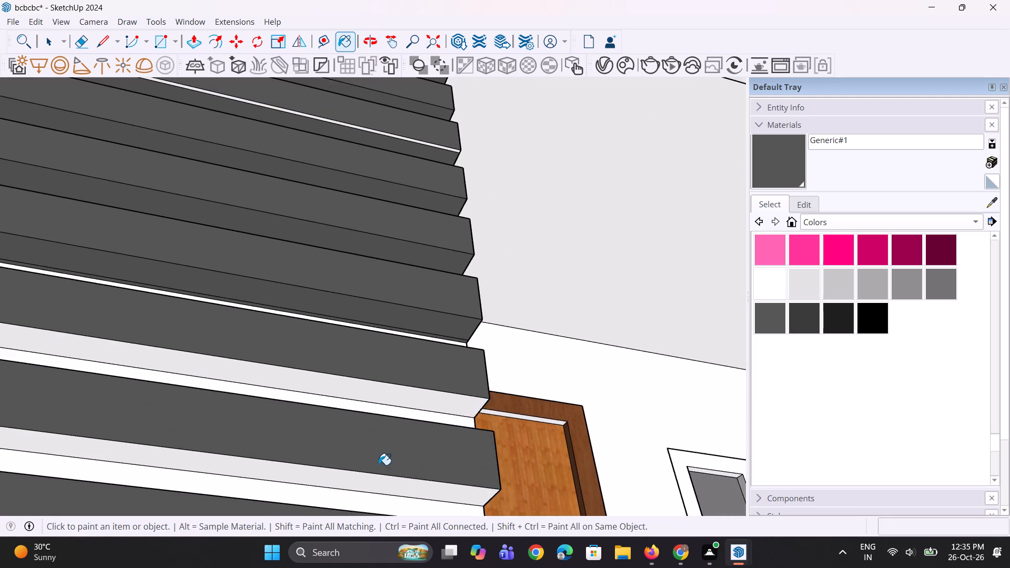
{"action": "scroll", "coordinate": [379, 465], "scroll_direction": "up", "scroll_amount": 1}
{"action": "middle_click_drag", "start_coordinate": [380, 451], "coordinate": [391, 405]}
{"action": "left_click", "coordinate": [405, 356]}
{"action": "left_click", "coordinate": [406, 448]}
{"action": "scroll", "coordinate": [353, 308], "scroll_direction": "down", "scroll_amount": 2}
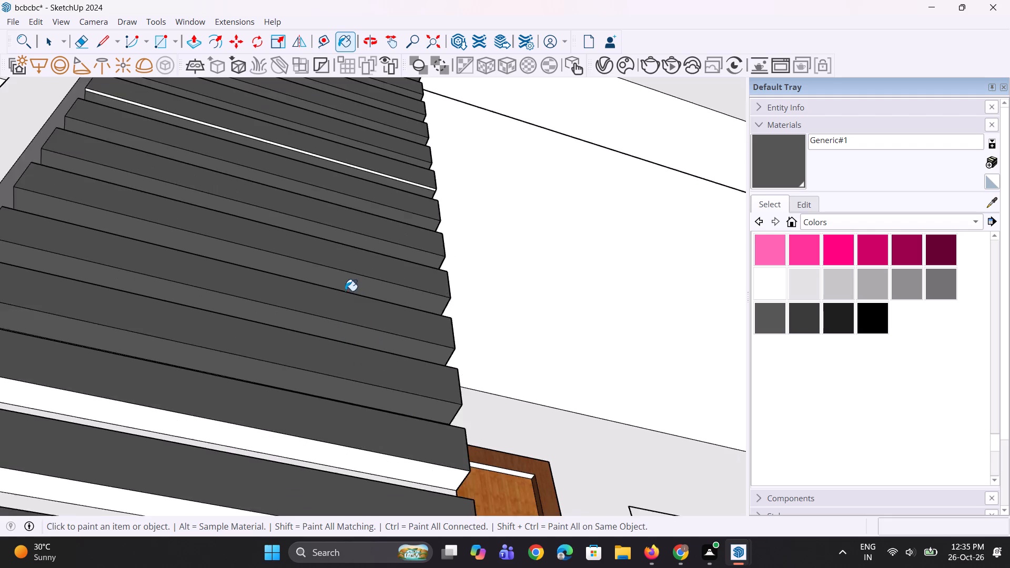
{"action": "scroll", "coordinate": [345, 291], "scroll_direction": "down", "scroll_amount": 8}
{"action": "scroll", "coordinate": [352, 386], "scroll_direction": "up", "scroll_amount": 4}
{"action": "left_click", "coordinate": [386, 374]}
{"action": "left_click", "coordinate": [381, 432]}
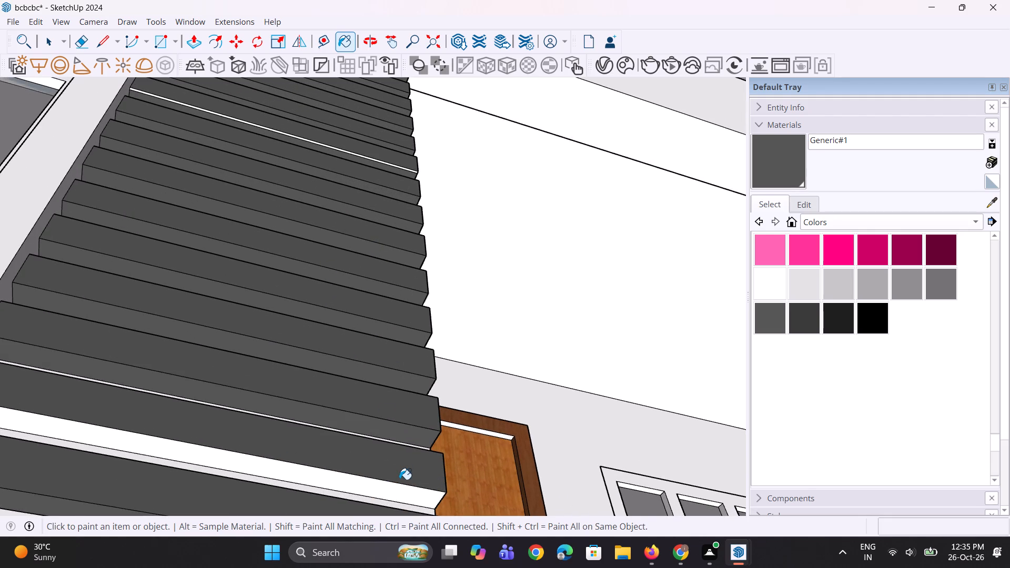
Paint the skipped slat underside beside the balcony door and the next four undersides down to the balcony wall with Generic#1.
{"action": "middle_click_drag", "start_coordinate": [384, 458], "coordinate": [306, 498]}
{"action": "scroll", "coordinate": [336, 463], "scroll_direction": "up", "scroll_amount": 4}
{"action": "scroll", "coordinate": [355, 242], "scroll_direction": "down", "scroll_amount": 6}
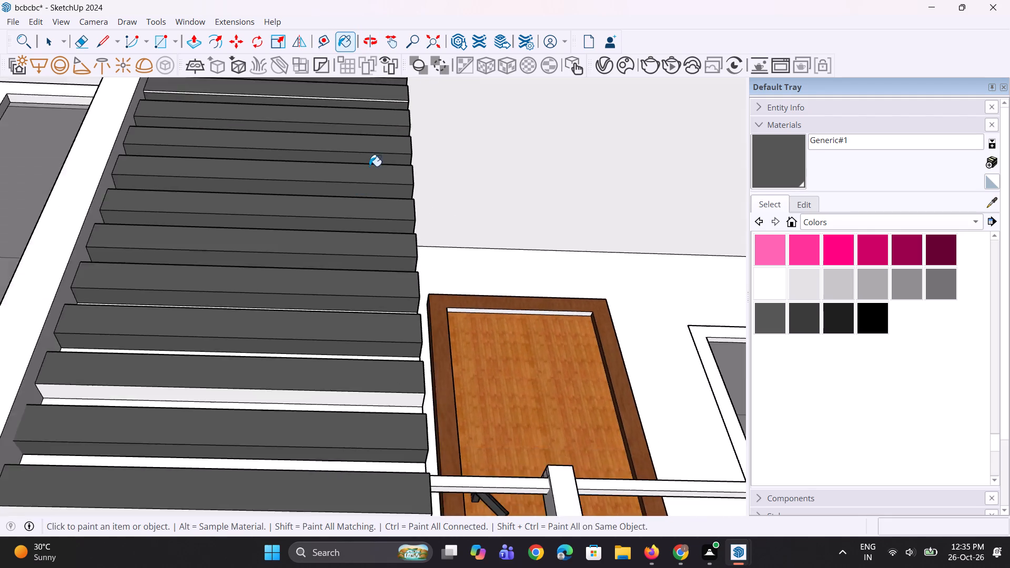
{"action": "scroll", "coordinate": [369, 166], "scroll_direction": "down", "scroll_amount": 10}
{"action": "middle_click_drag", "start_coordinate": [292, 244], "coordinate": [294, 301]}
{"action": "scroll", "coordinate": [307, 294], "scroll_direction": "up", "scroll_amount": 8}
{"action": "middle_click_drag", "start_coordinate": [351, 258], "coordinate": [357, 202]}
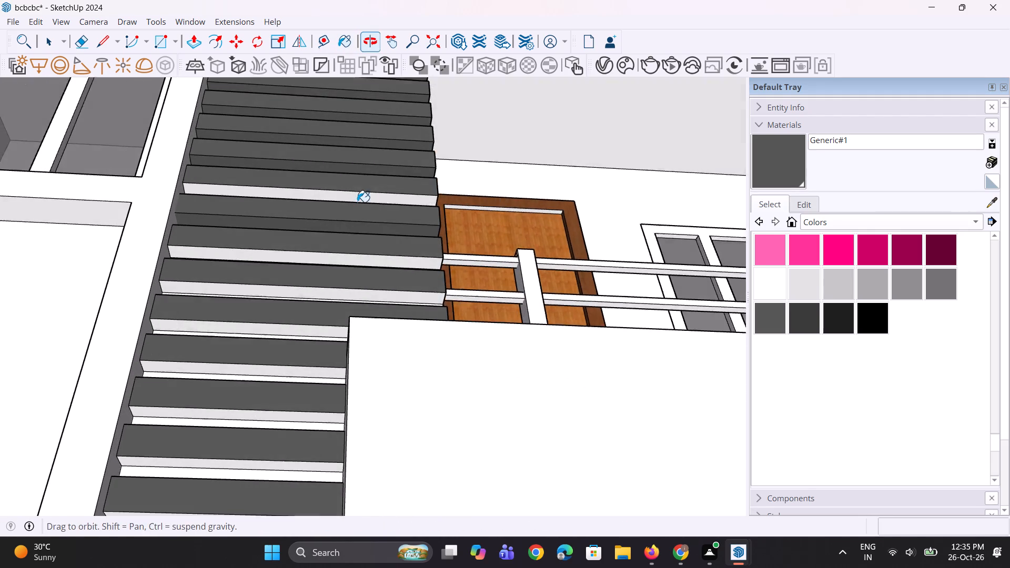
{"action": "middle_click_drag", "start_coordinate": [357, 202], "coordinate": [357, 206]}
{"action": "scroll", "coordinate": [370, 190], "scroll_direction": "up", "scroll_amount": 3}
{"action": "left_click", "coordinate": [364, 199]}
{"action": "left_click", "coordinate": [405, 291]}
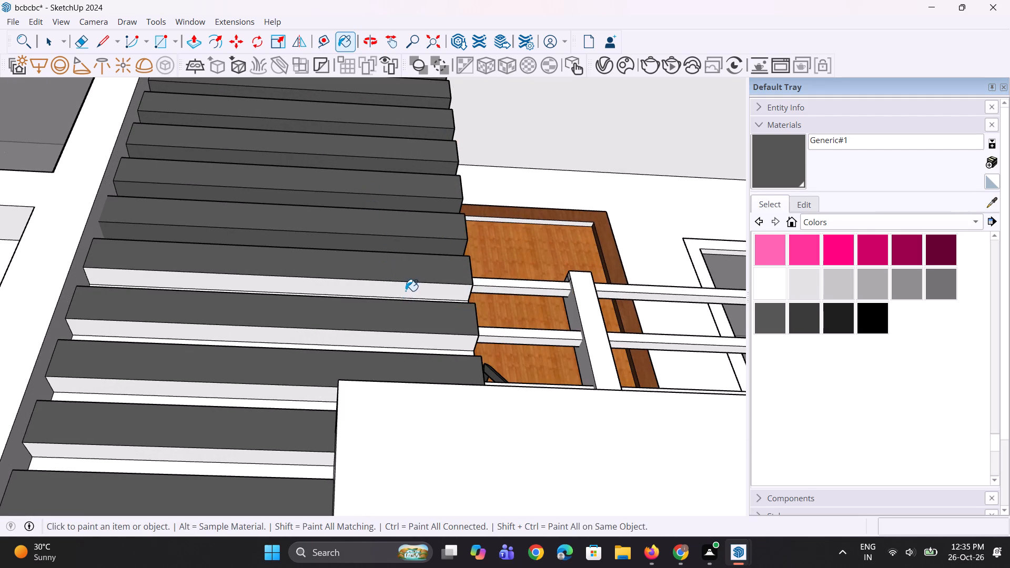
{"action": "left_click", "coordinate": [387, 343]}
{"action": "left_click", "coordinate": [316, 391]}
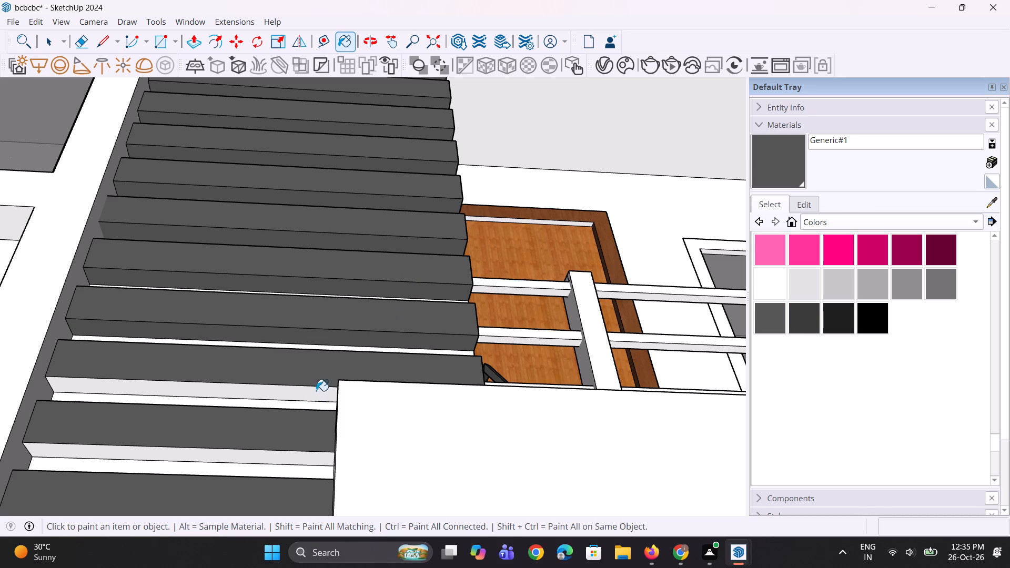
{"action": "left_click", "coordinate": [315, 455]}
Paint the undersides of the next six slats down, beside the balcony's solid wall, with Generic#1.
{"action": "scroll", "coordinate": [337, 272], "scroll_direction": "down", "scroll_amount": 8}
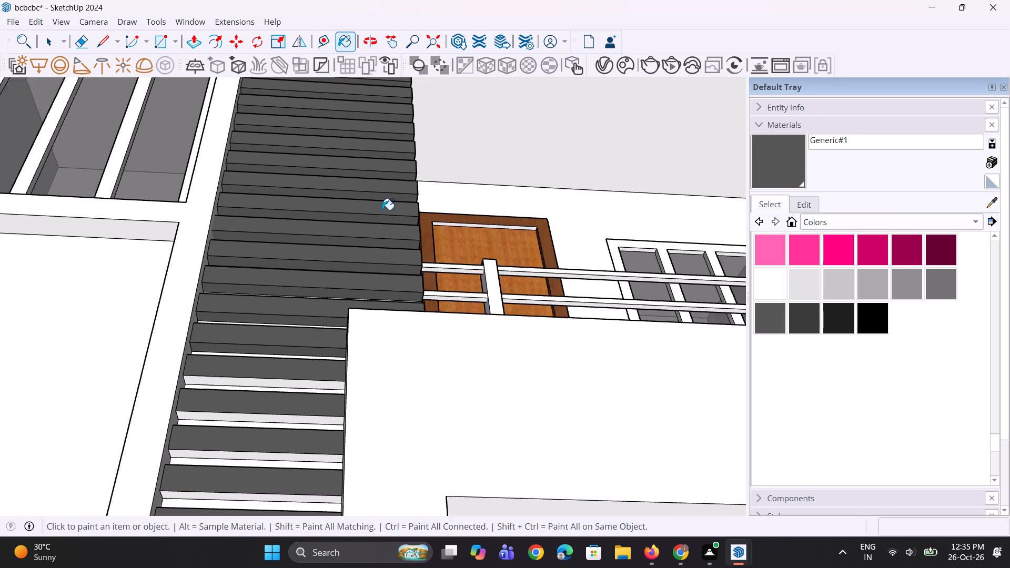
{"action": "scroll", "coordinate": [362, 228], "scroll_direction": "down", "scroll_amount": 4}
{"action": "middle_click_drag", "start_coordinate": [320, 348], "coordinate": [319, 311]}
{"action": "scroll", "coordinate": [324, 306], "scroll_direction": "up", "scroll_amount": 7}
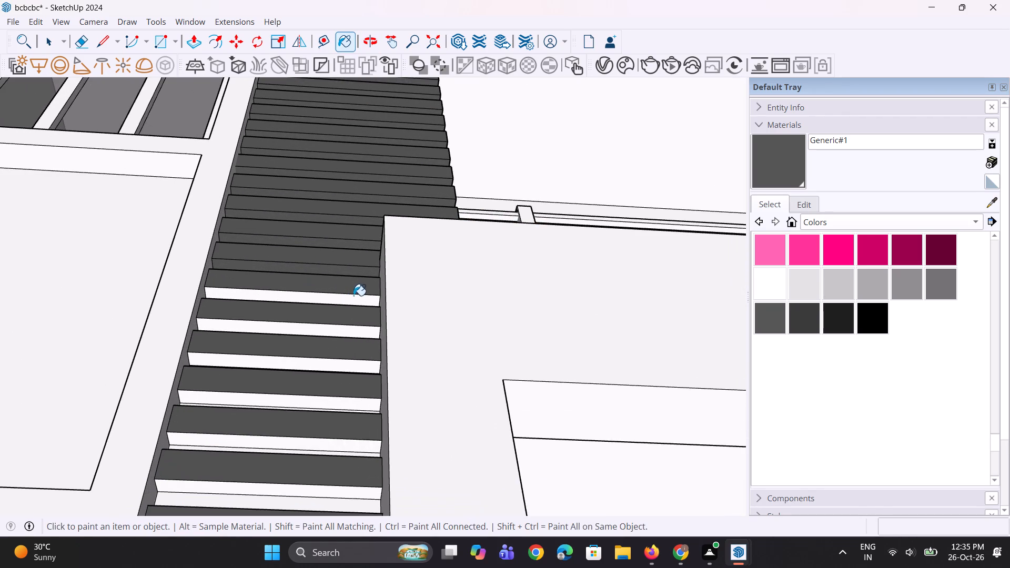
{"action": "left_click", "coordinate": [356, 295]}
{"action": "left_click", "coordinate": [365, 334]}
{"action": "scroll", "coordinate": [369, 307], "scroll_direction": "up", "scroll_amount": 3}
{"action": "left_click", "coordinate": [374, 294]}
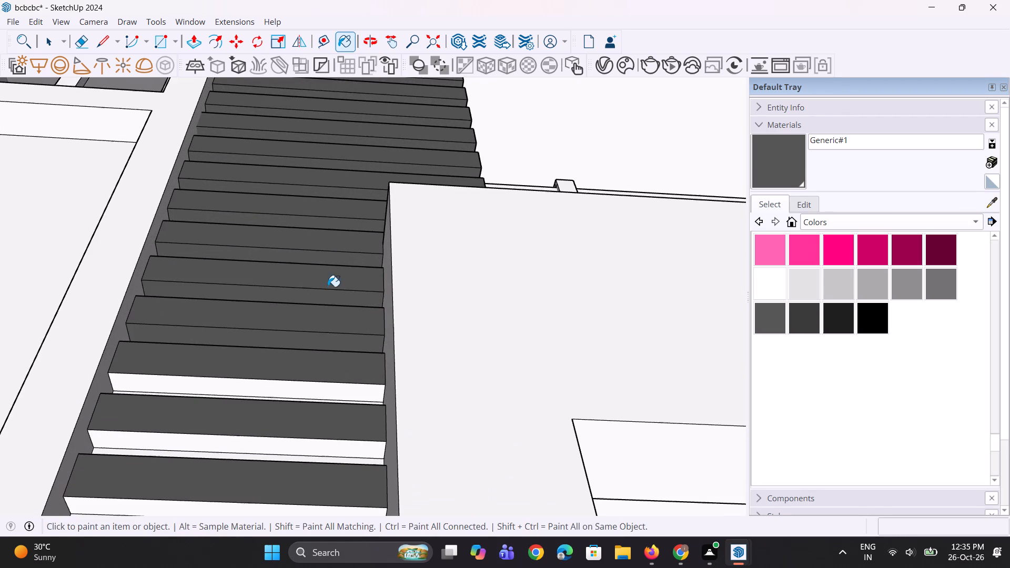
{"action": "scroll", "coordinate": [321, 280], "scroll_direction": "down", "scroll_amount": 5}
{"action": "scroll", "coordinate": [286, 370], "scroll_direction": "up", "scroll_amount": 4}
{"action": "left_click", "coordinate": [344, 328]}
{"action": "left_click", "coordinate": [328, 381]}
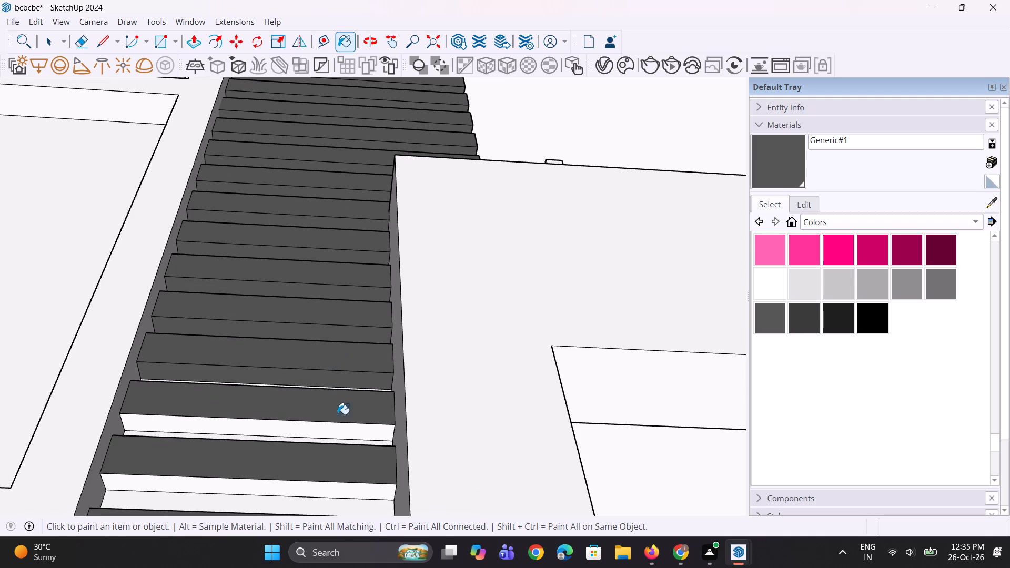
{"action": "left_click", "coordinate": [337, 431]}
Paint the undersides of the next four slats down along the balcony wall with Generic#1.
{"action": "scroll", "coordinate": [348, 275], "scroll_direction": "down", "scroll_amount": 7}
{"action": "scroll", "coordinate": [333, 363], "scroll_direction": "up", "scroll_amount": 4}
{"action": "left_click", "coordinate": [353, 369]}
{"action": "scroll", "coordinate": [366, 415], "scroll_direction": "up", "scroll_amount": 2}
{"action": "left_click", "coordinate": [367, 414]}
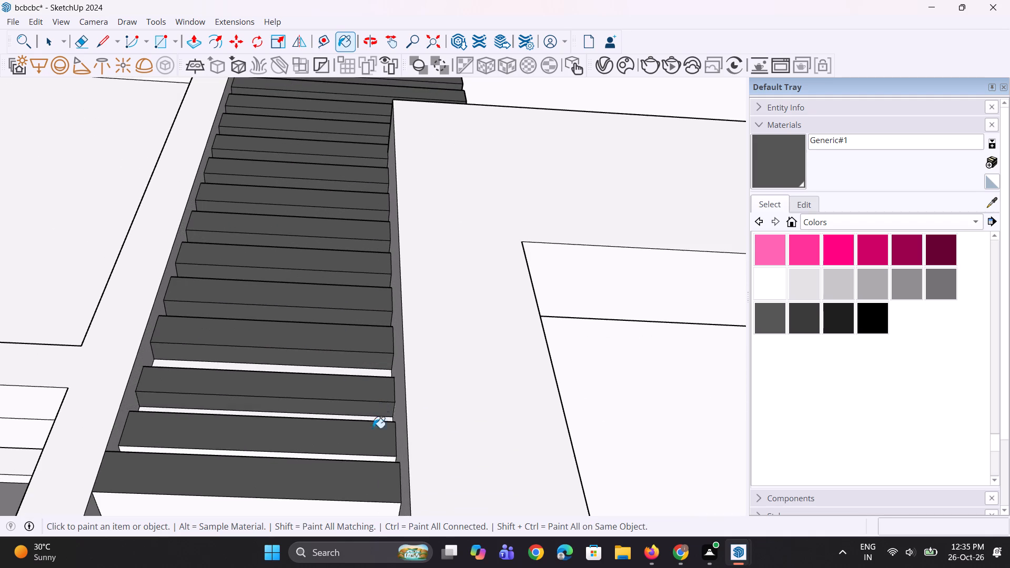
{"action": "scroll", "coordinate": [353, 454], "scroll_direction": "up", "scroll_amount": 4}
{"action": "middle_click_drag", "start_coordinate": [349, 427], "coordinate": [362, 370]}
{"action": "scroll", "coordinate": [342, 340], "scroll_direction": "down", "scroll_amount": 6}
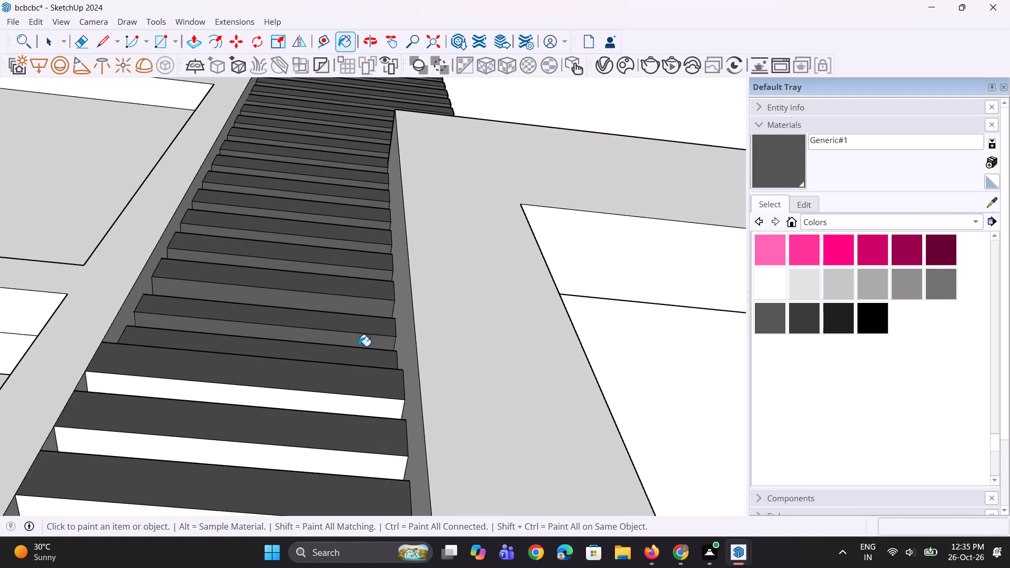
{"action": "scroll", "coordinate": [359, 346], "scroll_direction": "down", "scroll_amount": 2}
{"action": "scroll", "coordinate": [341, 448], "scroll_direction": "up", "scroll_amount": 4}
{"action": "scroll", "coordinate": [382, 375], "scroll_direction": "up", "scroll_amount": 4}
{"action": "left_click", "coordinate": [388, 357]}
{"action": "left_click", "coordinate": [382, 431]}
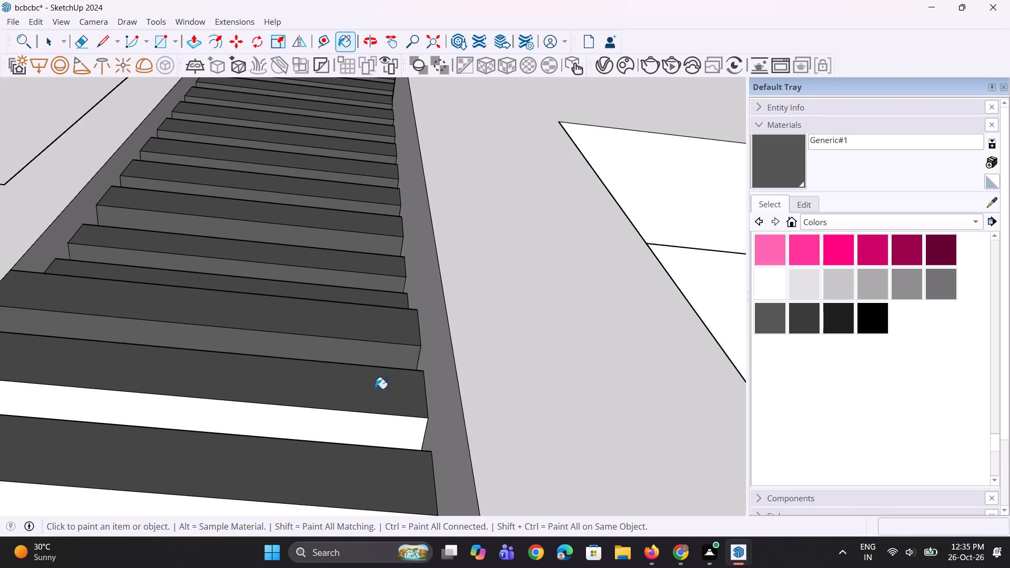
Paint the undersides of the next six short slats down, between the lower window and the balcony column, with Generic#1.
{"action": "scroll", "coordinate": [332, 263], "scroll_direction": "down", "scroll_amount": 9}
{"action": "scroll", "coordinate": [333, 299], "scroll_direction": "up", "scroll_amount": 7}
{"action": "left_click", "coordinate": [326, 358]}
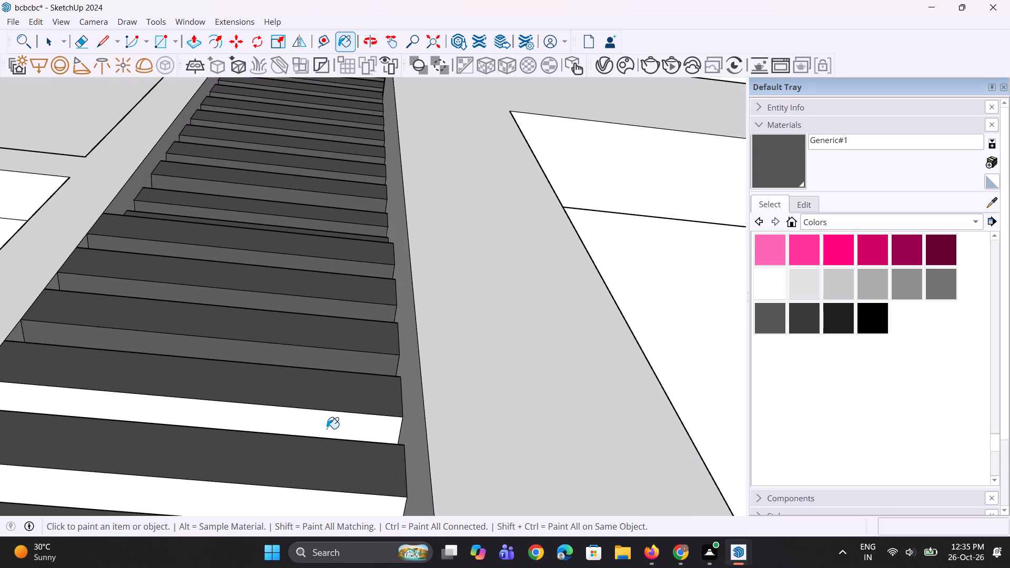
{"action": "left_click", "coordinate": [327, 429]}
{"action": "scroll", "coordinate": [318, 238], "scroll_direction": "down", "scroll_amount": 9}
{"action": "scroll", "coordinate": [328, 337], "scroll_direction": "up", "scroll_amount": 9}
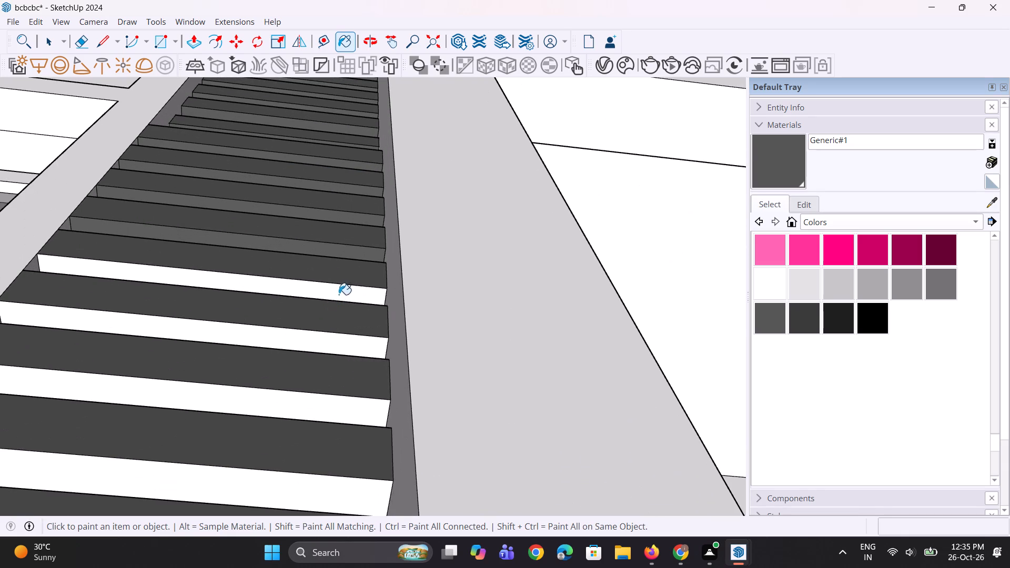
{"action": "left_click", "coordinate": [342, 291]}
{"action": "left_click", "coordinate": [336, 342]}
{"action": "left_click", "coordinate": [328, 404]}
{"action": "left_click_drag", "start_coordinate": [306, 484], "coordinate": [307, 484]}
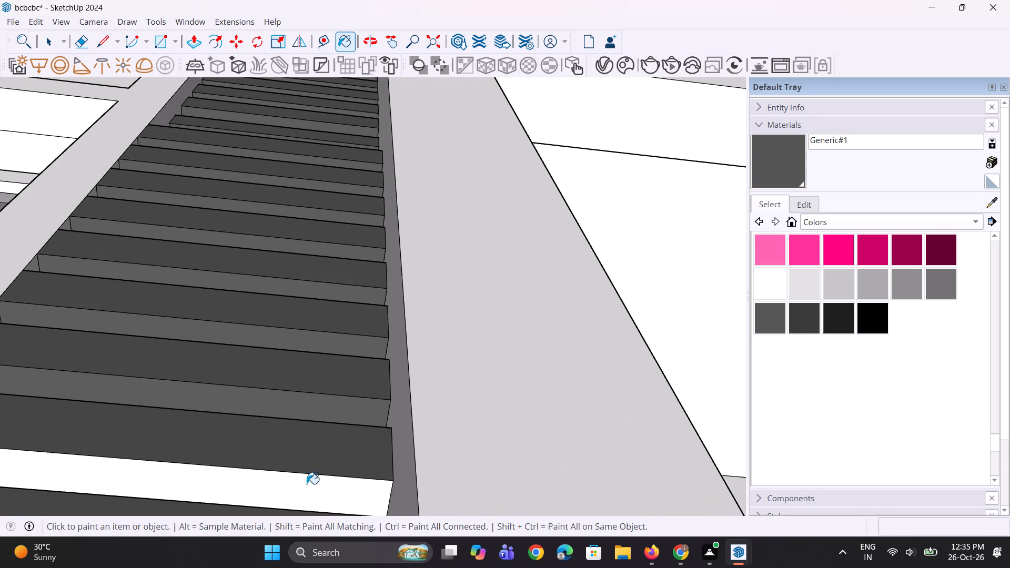
{"action": "left_click_drag", "start_coordinate": [307, 484], "coordinate": [311, 481]}
Paint the underside of the lowest short slat beside the lower window and the window frame's underside with Generic#1.
{"action": "scroll", "coordinate": [325, 205], "scroll_direction": "down", "scroll_amount": 9}
{"action": "scroll", "coordinate": [302, 261], "scroll_direction": "up", "scroll_amount": 3}
{"action": "left_click", "coordinate": [280, 299]}
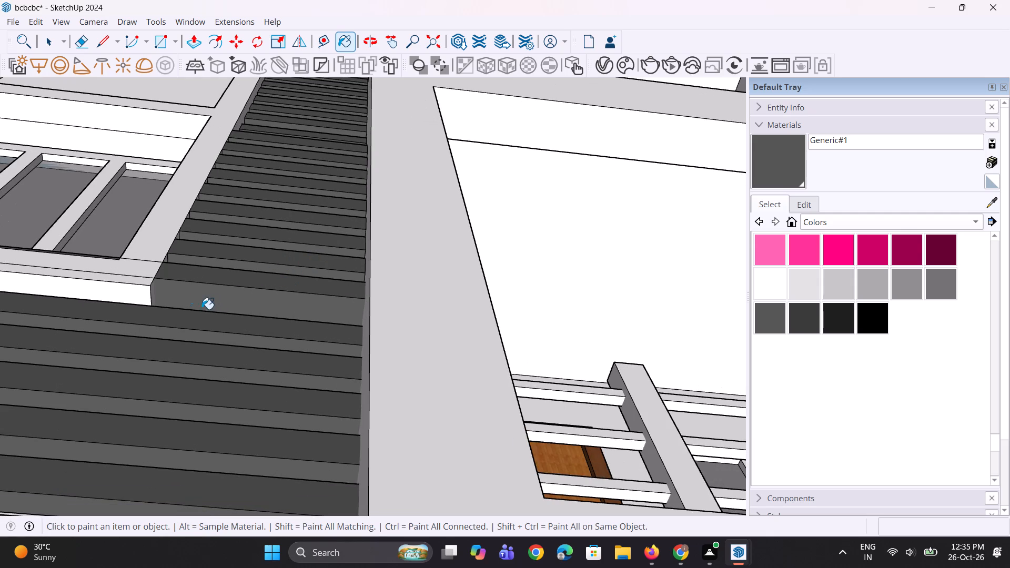
{"action": "left_click", "coordinate": [129, 293]}
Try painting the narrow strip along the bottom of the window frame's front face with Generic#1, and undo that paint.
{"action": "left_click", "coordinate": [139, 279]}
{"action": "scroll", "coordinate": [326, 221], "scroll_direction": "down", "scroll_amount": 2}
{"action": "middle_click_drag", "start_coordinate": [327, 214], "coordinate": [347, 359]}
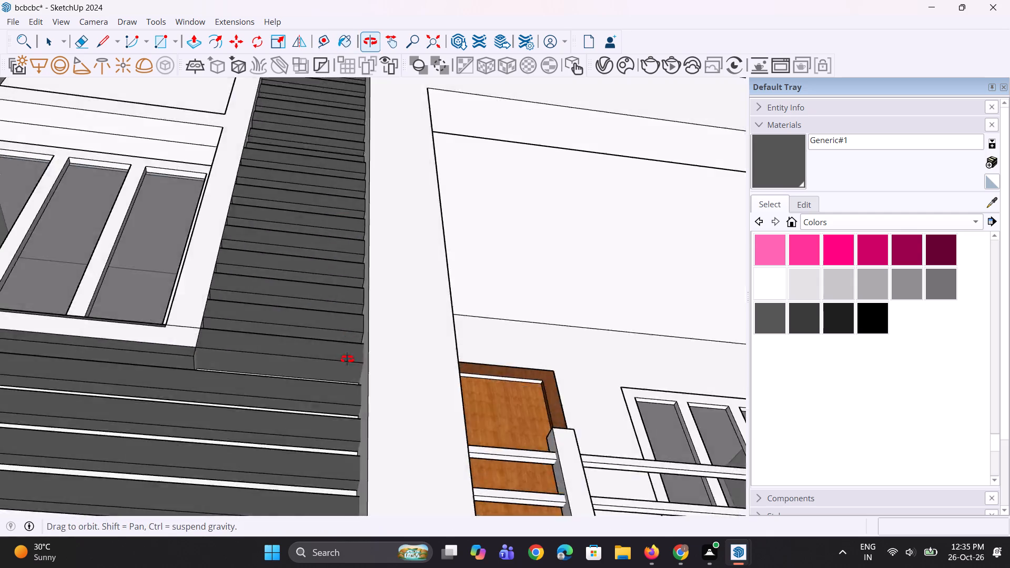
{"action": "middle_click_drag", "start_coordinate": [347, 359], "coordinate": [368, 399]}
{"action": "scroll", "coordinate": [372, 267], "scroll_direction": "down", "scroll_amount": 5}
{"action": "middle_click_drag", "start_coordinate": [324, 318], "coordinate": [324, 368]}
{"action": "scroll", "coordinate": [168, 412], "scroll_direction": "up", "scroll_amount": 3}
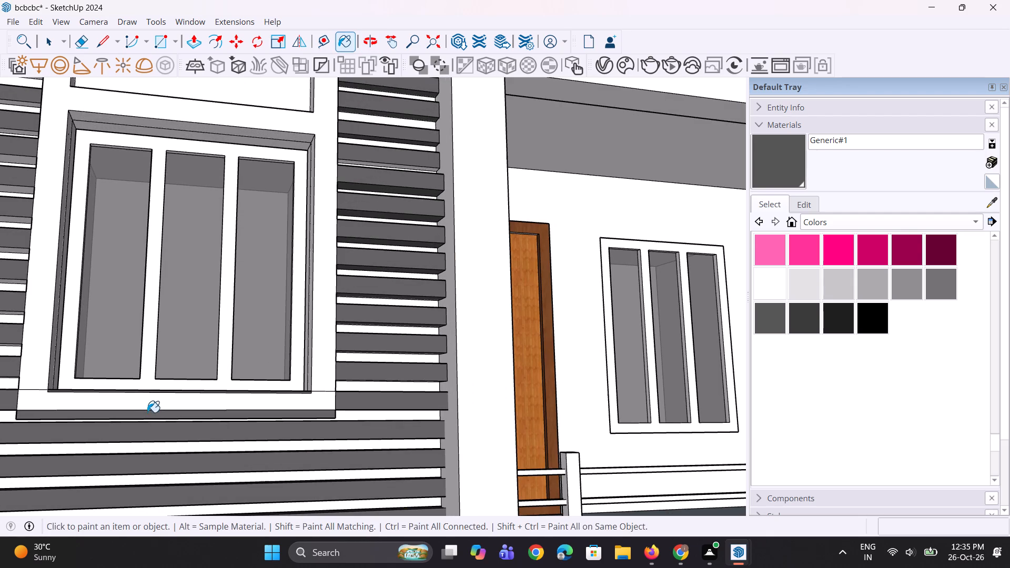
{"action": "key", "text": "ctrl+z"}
Erase the stray horizontal lines crossing the lower front face of the window frame at both of its bottom corners.
{"action": "scroll", "coordinate": [64, 443], "scroll_direction": "up", "scroll_amount": 5}
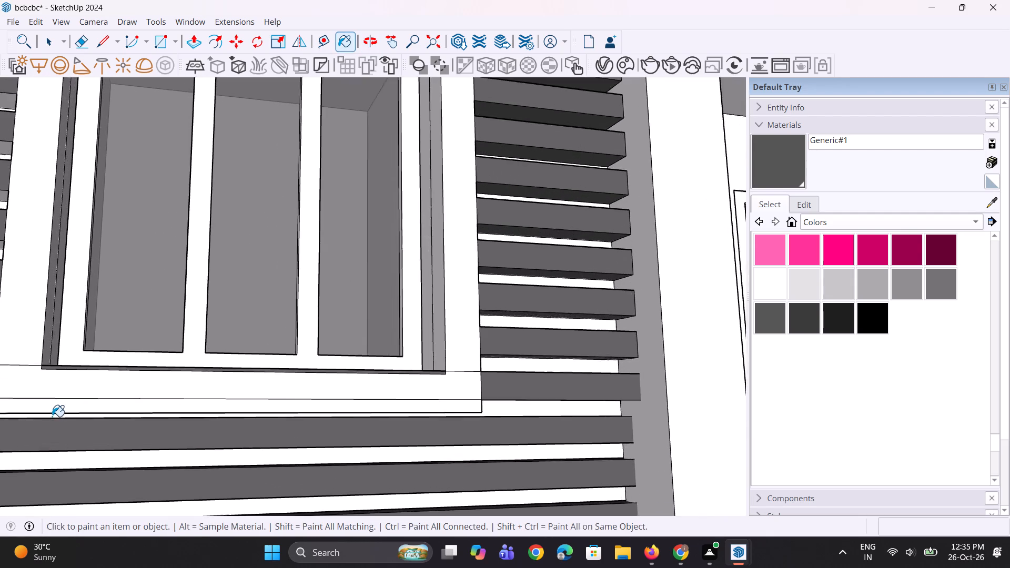
{"action": "middle_click_drag", "start_coordinate": [52, 417], "coordinate": [151, 429]}
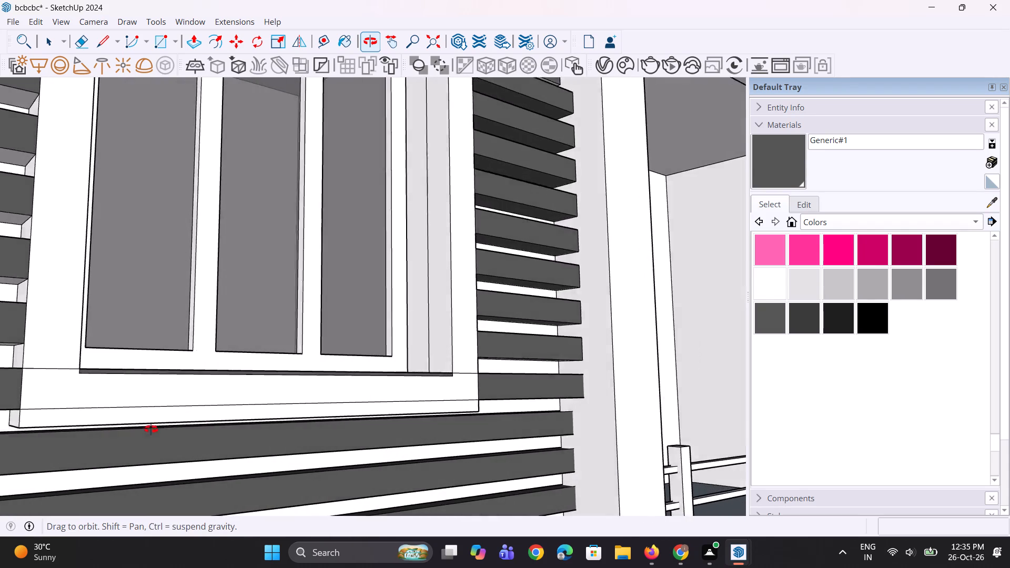
{"action": "middle_click_drag", "start_coordinate": [151, 429], "coordinate": [150, 429]}
{"action": "scroll", "coordinate": [47, 392], "scroll_direction": "up", "scroll_amount": 3}
{"action": "key", "text": "e"}
{"action": "left_click_drag", "start_coordinate": [56, 356], "coordinate": [56, 358]}
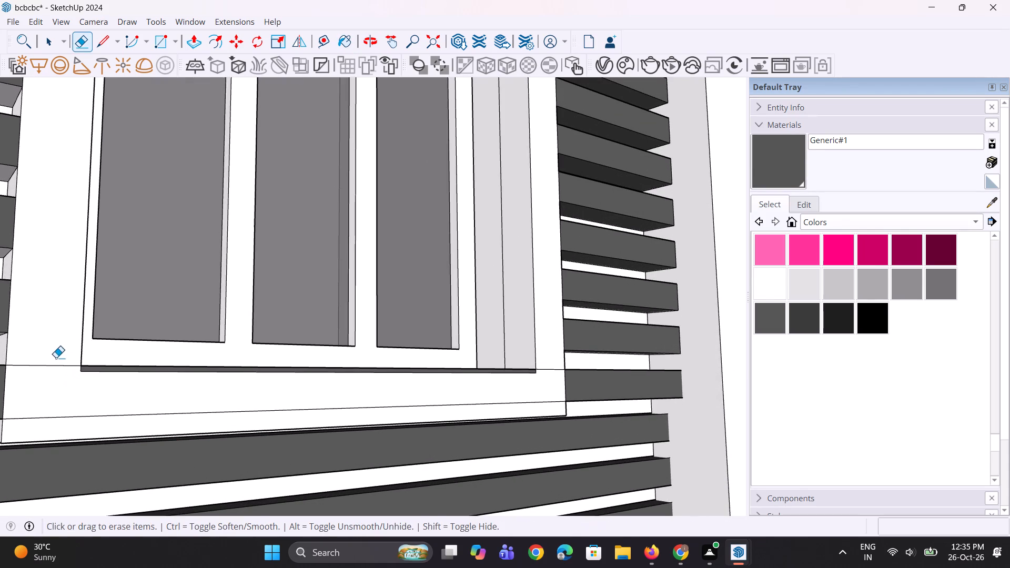
{"action": "left_click_drag", "start_coordinate": [56, 358], "coordinate": [56, 418]}
{"action": "middle_click_drag", "start_coordinate": [521, 336], "coordinate": [451, 359]}
{"action": "scroll", "coordinate": [591, 385], "scroll_direction": "up", "scroll_amount": 2}
{"action": "left_click_drag", "start_coordinate": [532, 366], "coordinate": [536, 395]}
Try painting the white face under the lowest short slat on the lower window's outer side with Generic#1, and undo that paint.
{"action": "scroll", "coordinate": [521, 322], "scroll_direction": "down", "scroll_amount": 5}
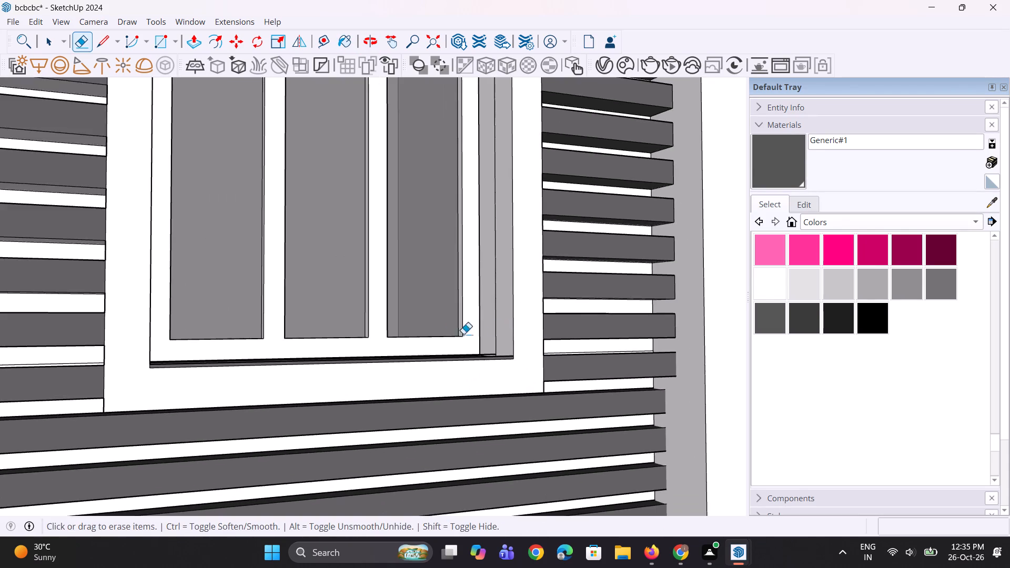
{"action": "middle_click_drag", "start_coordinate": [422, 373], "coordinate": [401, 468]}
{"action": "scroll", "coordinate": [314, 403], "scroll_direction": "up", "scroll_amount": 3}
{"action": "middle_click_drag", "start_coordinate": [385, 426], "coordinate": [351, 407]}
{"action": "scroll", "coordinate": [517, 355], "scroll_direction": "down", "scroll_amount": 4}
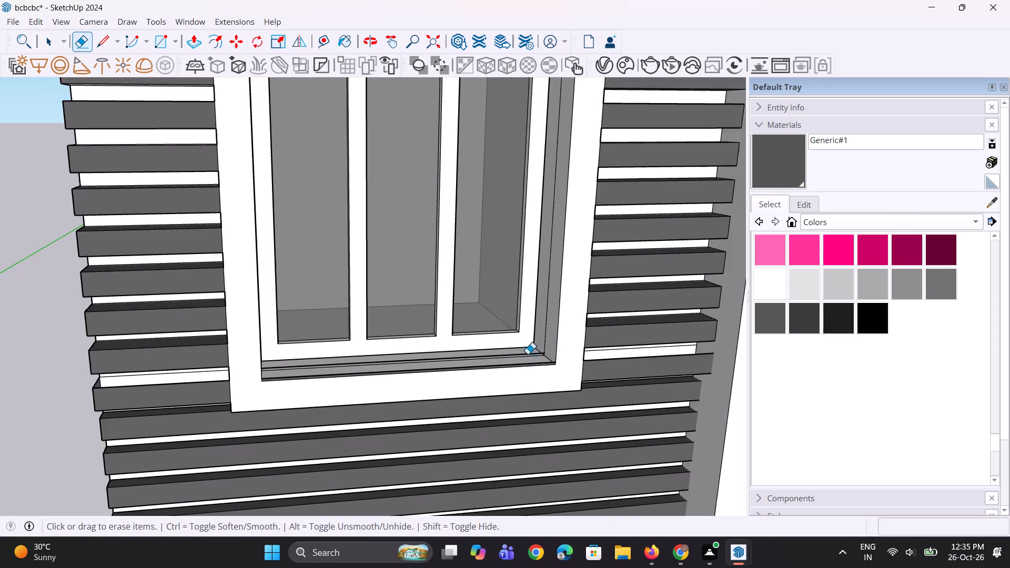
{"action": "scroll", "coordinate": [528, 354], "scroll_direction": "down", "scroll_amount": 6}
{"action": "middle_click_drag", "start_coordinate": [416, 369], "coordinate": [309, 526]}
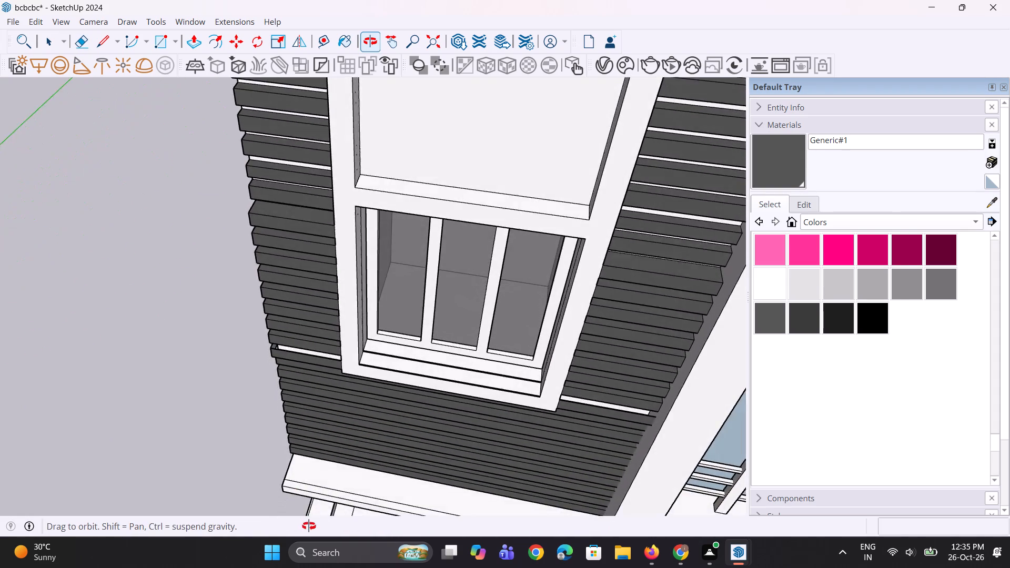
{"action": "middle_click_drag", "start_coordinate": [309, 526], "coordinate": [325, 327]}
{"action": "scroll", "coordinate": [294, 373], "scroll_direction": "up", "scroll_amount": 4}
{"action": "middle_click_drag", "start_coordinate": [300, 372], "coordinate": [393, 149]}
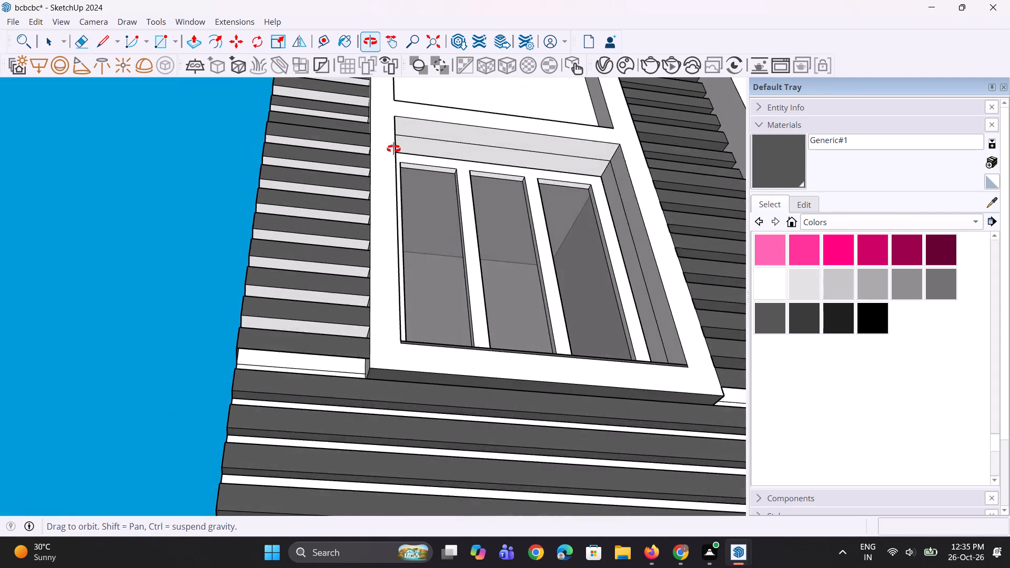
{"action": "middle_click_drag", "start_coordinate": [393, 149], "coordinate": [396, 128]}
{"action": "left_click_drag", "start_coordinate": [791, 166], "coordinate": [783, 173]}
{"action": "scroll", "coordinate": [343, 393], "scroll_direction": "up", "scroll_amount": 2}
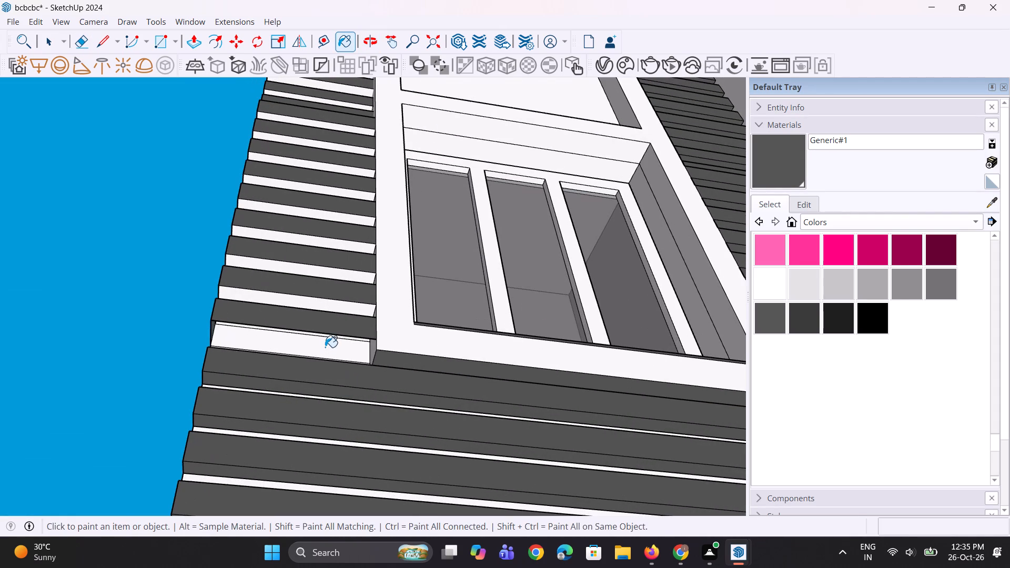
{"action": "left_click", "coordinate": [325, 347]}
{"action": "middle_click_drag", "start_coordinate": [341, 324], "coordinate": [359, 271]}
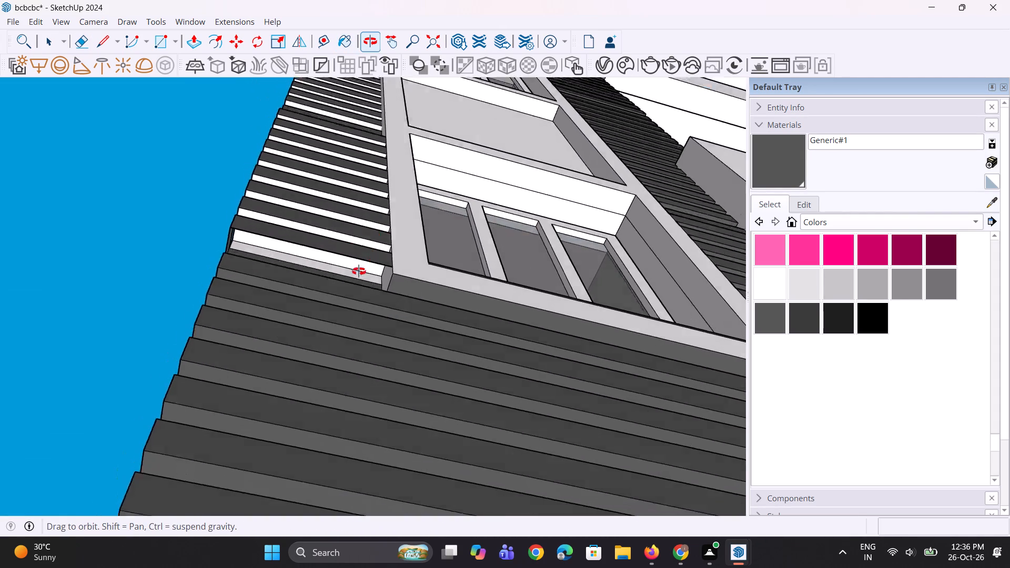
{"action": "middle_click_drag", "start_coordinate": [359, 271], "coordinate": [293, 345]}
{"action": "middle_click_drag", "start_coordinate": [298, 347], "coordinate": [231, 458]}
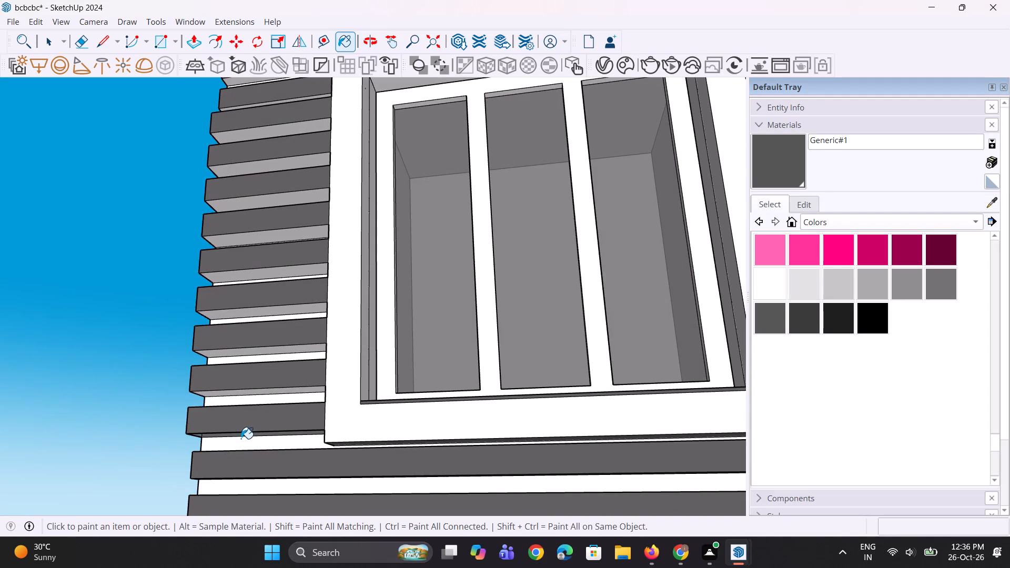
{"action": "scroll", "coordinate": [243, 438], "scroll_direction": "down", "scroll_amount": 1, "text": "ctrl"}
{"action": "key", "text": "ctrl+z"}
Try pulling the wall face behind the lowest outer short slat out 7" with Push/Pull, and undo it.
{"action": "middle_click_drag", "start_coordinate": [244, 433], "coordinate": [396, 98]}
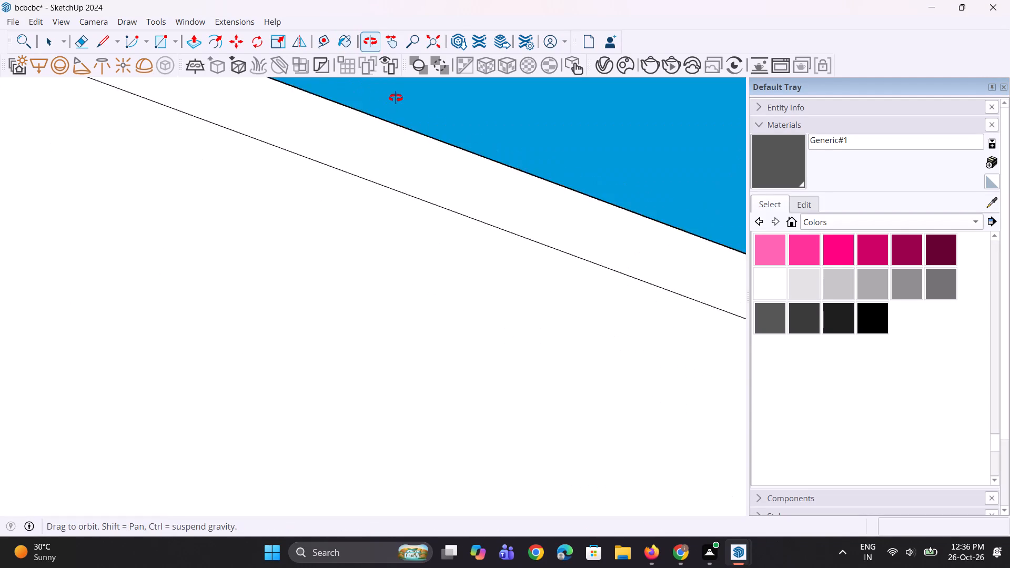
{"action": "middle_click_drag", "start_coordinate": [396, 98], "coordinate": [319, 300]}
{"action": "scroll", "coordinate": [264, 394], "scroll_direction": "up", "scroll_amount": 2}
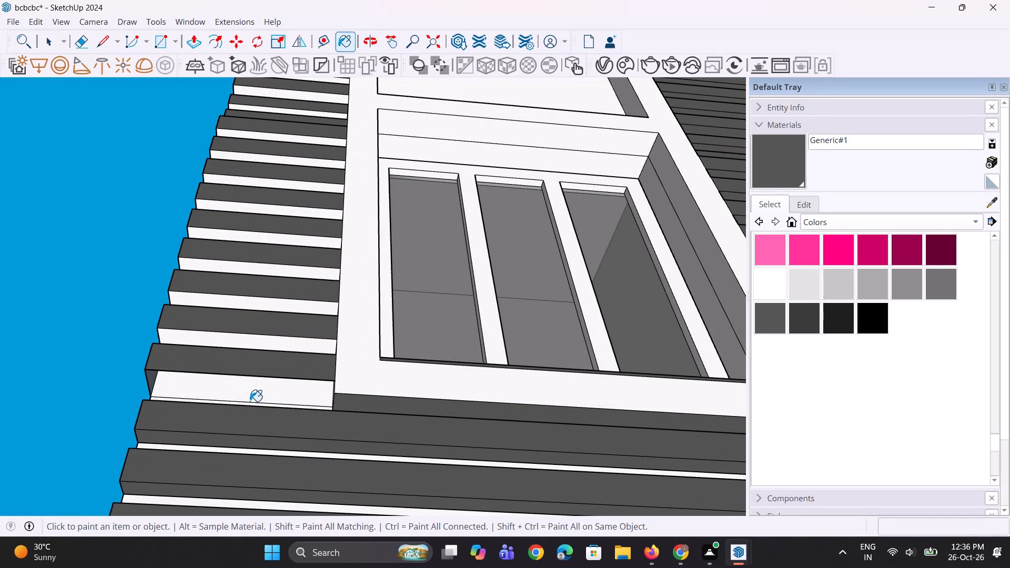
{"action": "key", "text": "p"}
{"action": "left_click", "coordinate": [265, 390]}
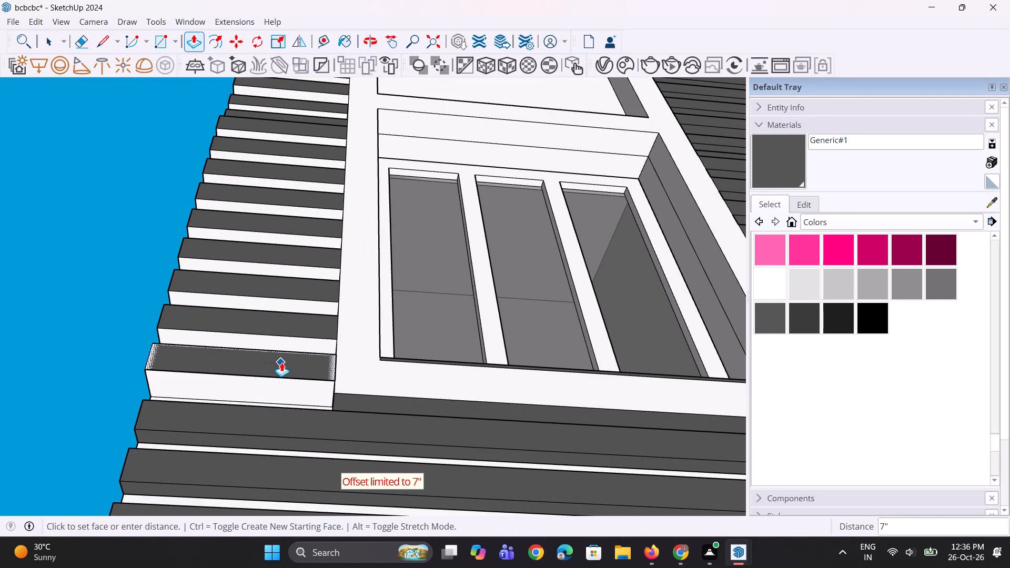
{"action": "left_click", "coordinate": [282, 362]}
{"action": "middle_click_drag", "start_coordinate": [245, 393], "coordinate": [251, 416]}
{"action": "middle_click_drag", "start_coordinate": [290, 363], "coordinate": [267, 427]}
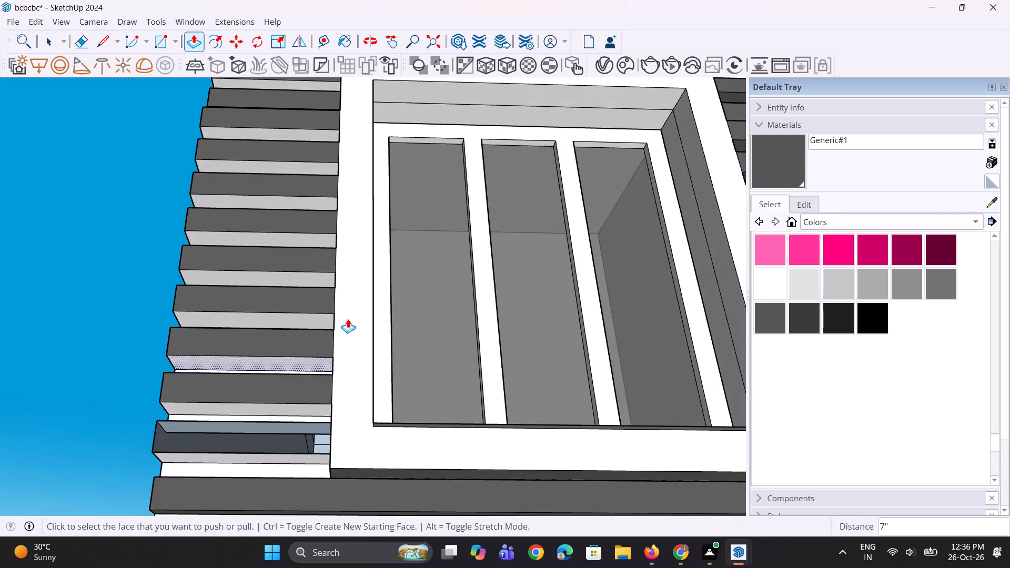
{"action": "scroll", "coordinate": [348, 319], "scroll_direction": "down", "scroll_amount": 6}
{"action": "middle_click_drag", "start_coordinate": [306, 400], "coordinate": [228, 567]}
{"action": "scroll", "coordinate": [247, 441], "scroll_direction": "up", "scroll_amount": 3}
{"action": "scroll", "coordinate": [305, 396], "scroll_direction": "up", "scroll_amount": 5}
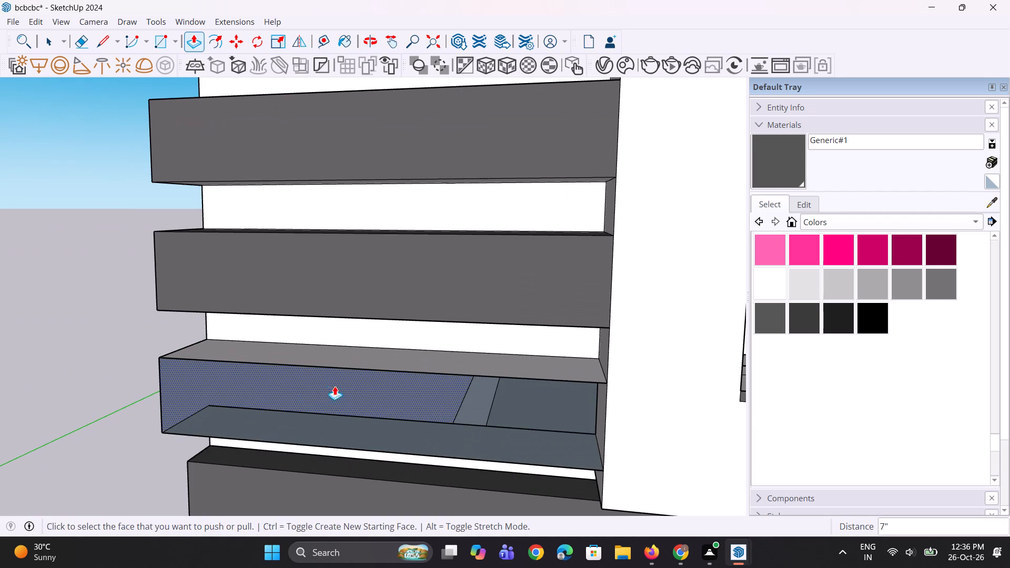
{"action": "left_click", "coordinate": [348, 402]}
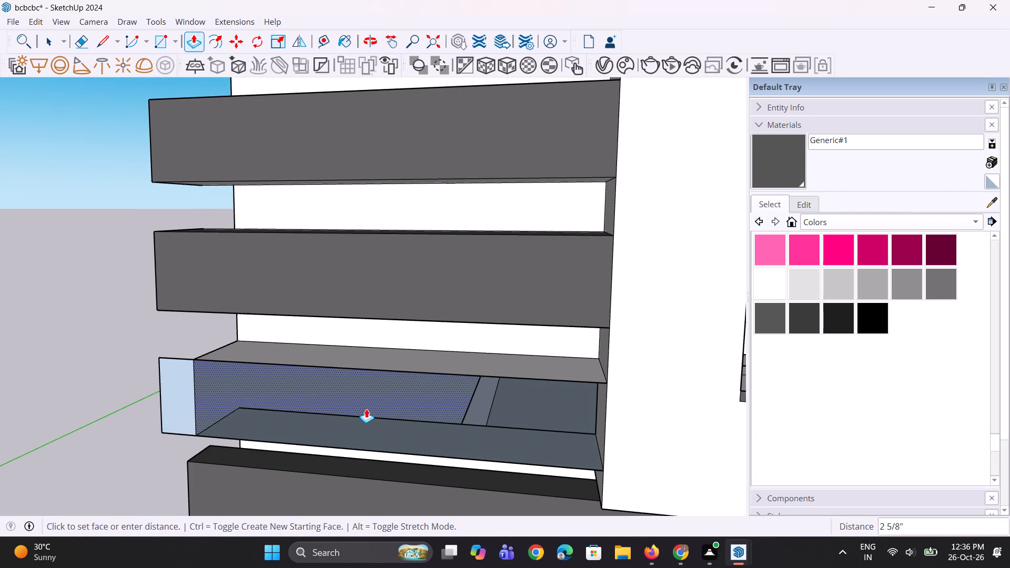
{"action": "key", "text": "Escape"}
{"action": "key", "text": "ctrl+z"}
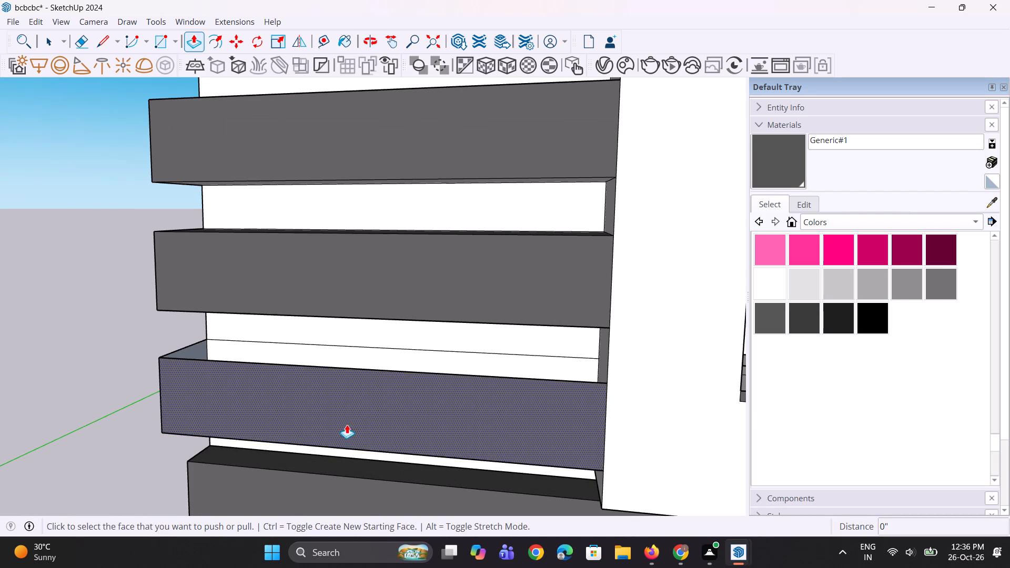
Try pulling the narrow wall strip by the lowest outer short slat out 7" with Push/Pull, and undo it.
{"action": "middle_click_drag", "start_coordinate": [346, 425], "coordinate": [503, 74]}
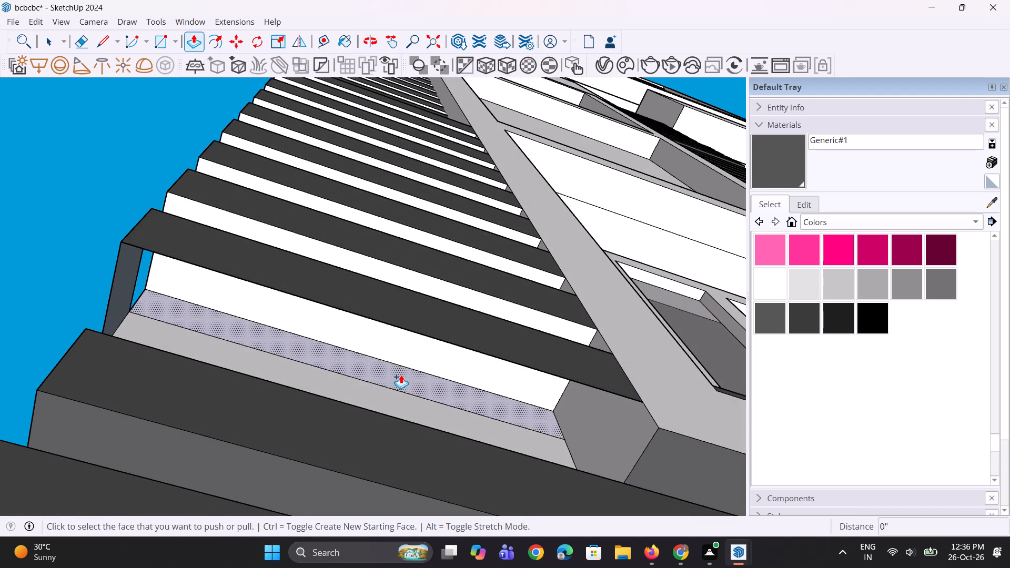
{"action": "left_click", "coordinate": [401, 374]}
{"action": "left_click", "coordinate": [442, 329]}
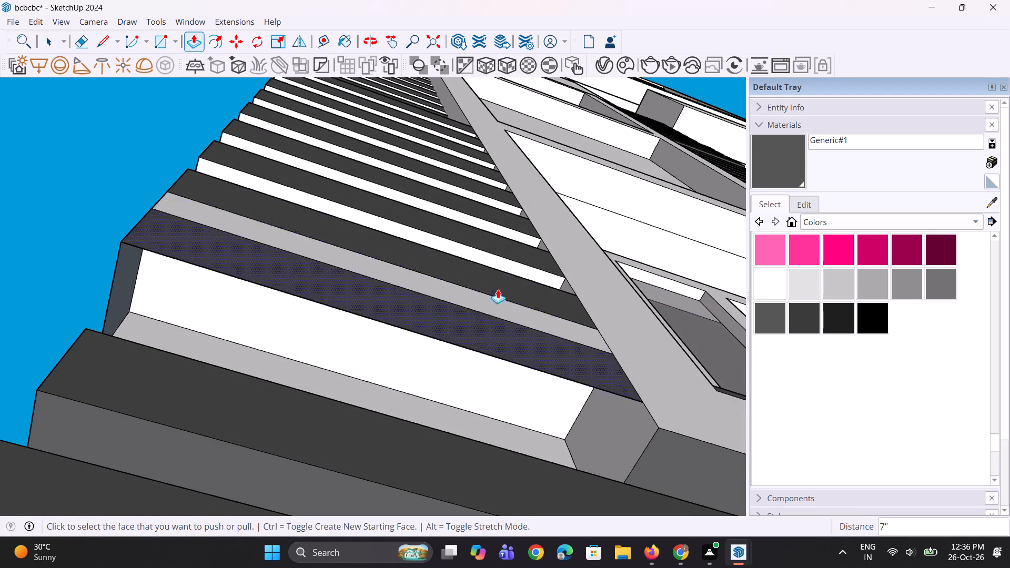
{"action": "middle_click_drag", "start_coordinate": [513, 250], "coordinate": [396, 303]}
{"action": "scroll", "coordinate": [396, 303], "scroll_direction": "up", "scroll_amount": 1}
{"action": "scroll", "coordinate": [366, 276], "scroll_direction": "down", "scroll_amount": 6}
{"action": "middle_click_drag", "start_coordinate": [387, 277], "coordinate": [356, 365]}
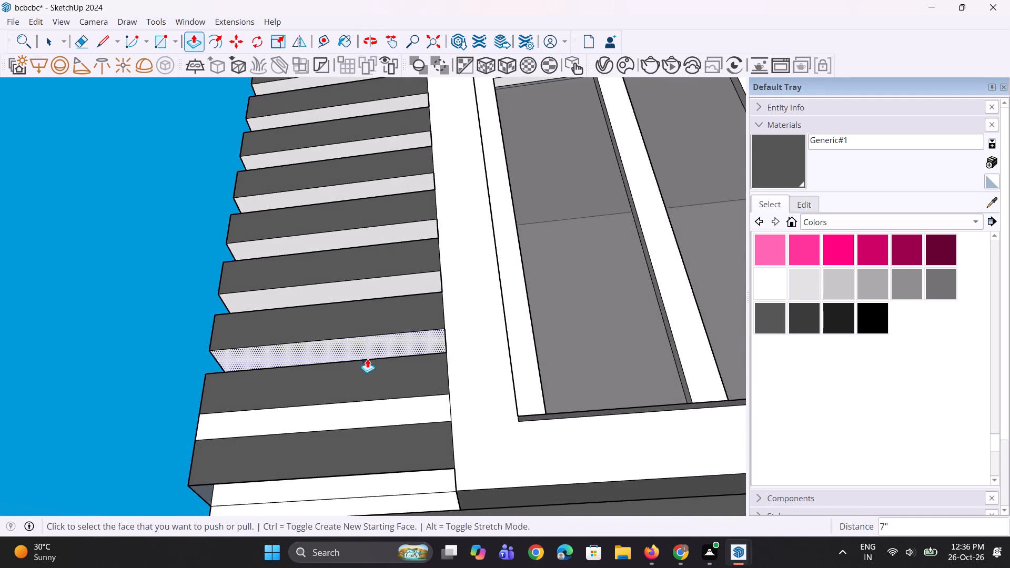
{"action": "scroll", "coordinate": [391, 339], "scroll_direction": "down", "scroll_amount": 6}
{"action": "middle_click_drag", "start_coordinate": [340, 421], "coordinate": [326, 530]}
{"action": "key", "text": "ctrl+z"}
Close the lowest outer short slat by pulling the wall face behind it out 7" and its recessed inner face out 7".
{"action": "scroll", "coordinate": [293, 523], "scroll_direction": "up", "scroll_amount": 1, "text": "ctrl"}
{"action": "middle_click_drag", "start_coordinate": [307, 495], "coordinate": [428, 313]}
{"action": "scroll", "coordinate": [328, 435], "scroll_direction": "up", "scroll_amount": 3}
{"action": "scroll", "coordinate": [365, 403], "scroll_direction": "up", "scroll_amount": 3}
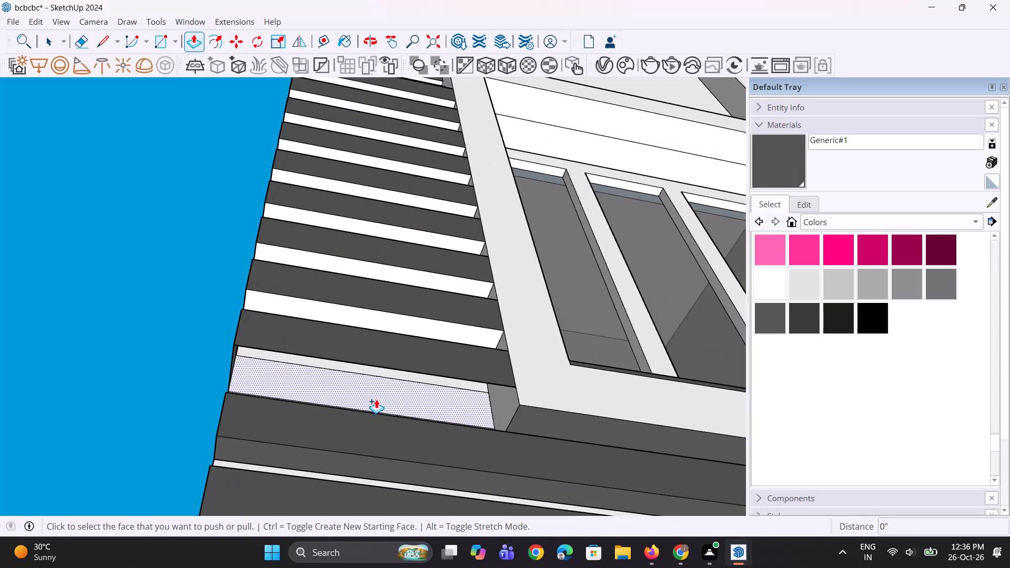
{"action": "left_click", "coordinate": [376, 399]}
{"action": "left_click", "coordinate": [400, 361]}
{"action": "middle_click_drag", "start_coordinate": [400, 361], "coordinate": [359, 382]}
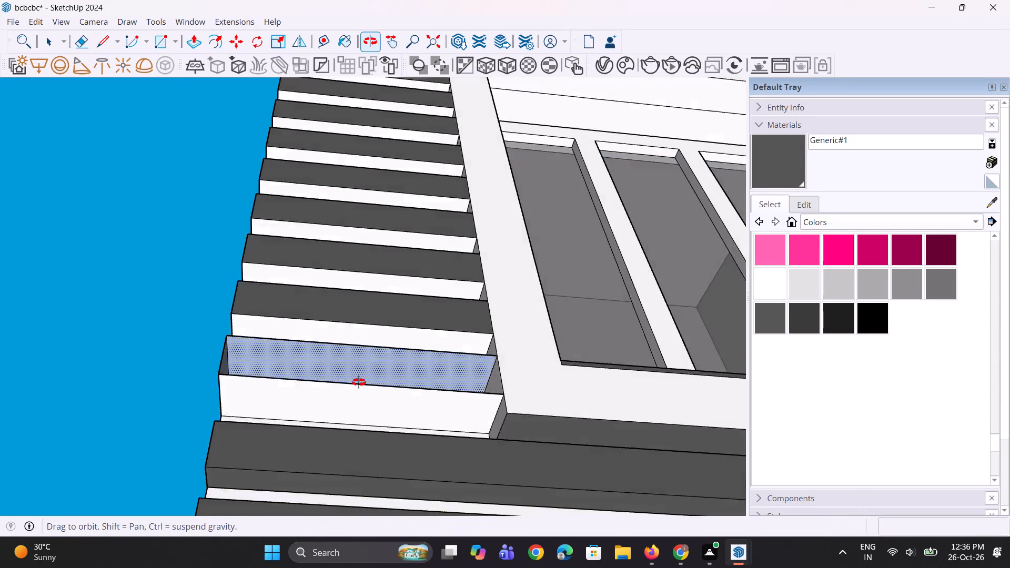
{"action": "middle_click_drag", "start_coordinate": [359, 382], "coordinate": [348, 384]}
{"action": "scroll", "coordinate": [419, 346], "scroll_direction": "down", "scroll_amount": 5}
{"action": "middle_click_drag", "start_coordinate": [426, 364], "coordinate": [345, 523]}
{"action": "middle_click_drag", "start_coordinate": [363, 492], "coordinate": [406, 378]}
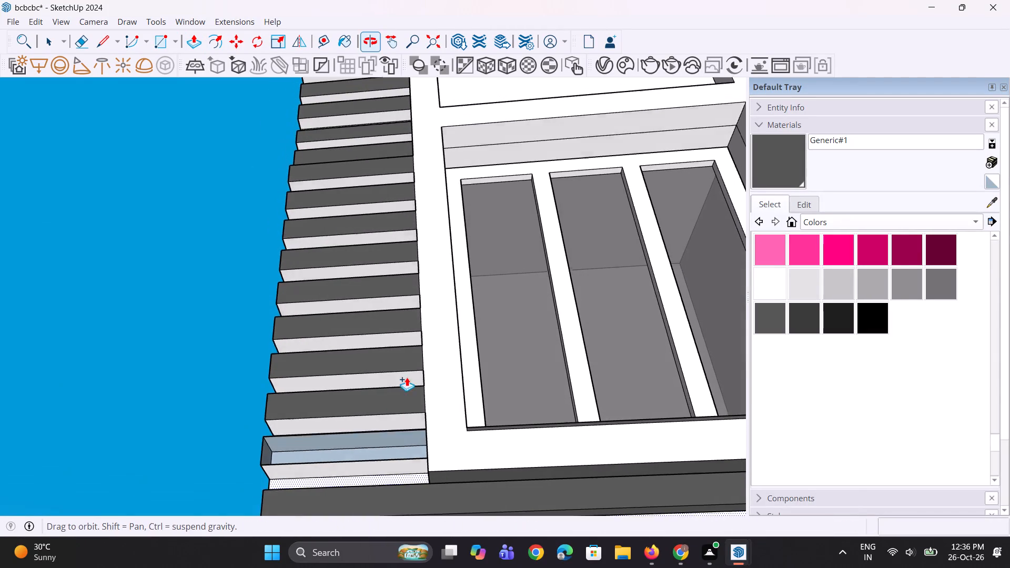
{"action": "left_click", "coordinate": [371, 457]}
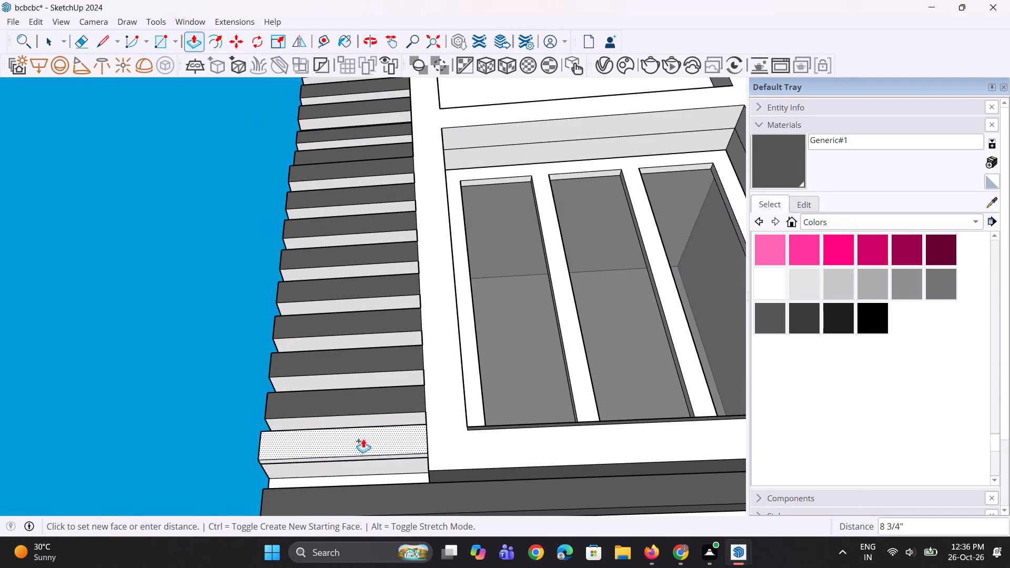
{"action": "left_click", "coordinate": [300, 465]}
Paint the rebuilt outer slat's underside, front and top faces beside the lower window with Generic#1.
{"action": "scroll", "coordinate": [498, 368], "scroll_direction": "down", "scroll_amount": 6}
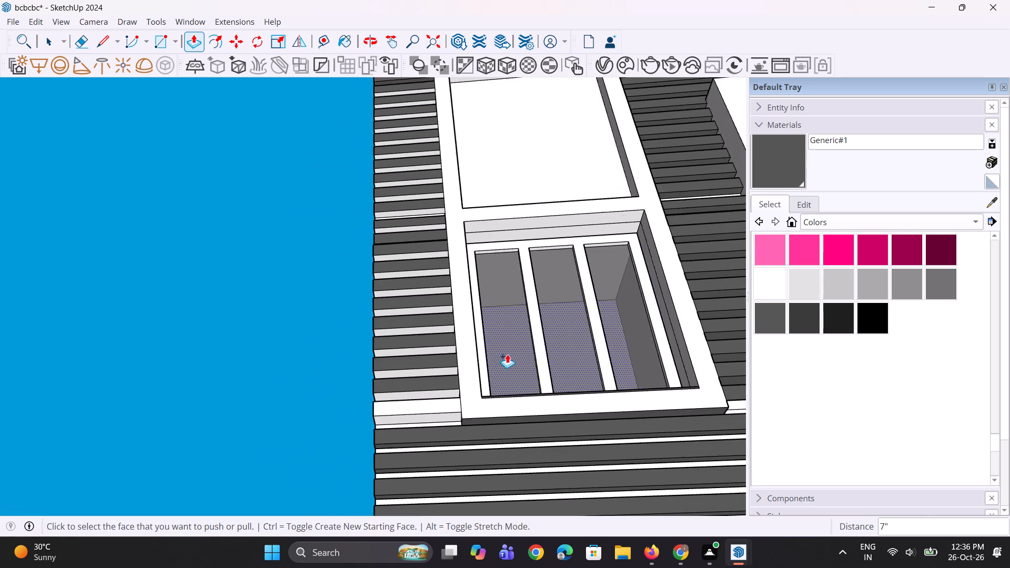
{"action": "middle_click_drag", "start_coordinate": [501, 384], "coordinate": [461, 488]}
{"action": "left_click_drag", "start_coordinate": [786, 167], "coordinate": [785, 174]}
{"action": "middle_click_drag", "start_coordinate": [321, 468], "coordinate": [363, 355]}
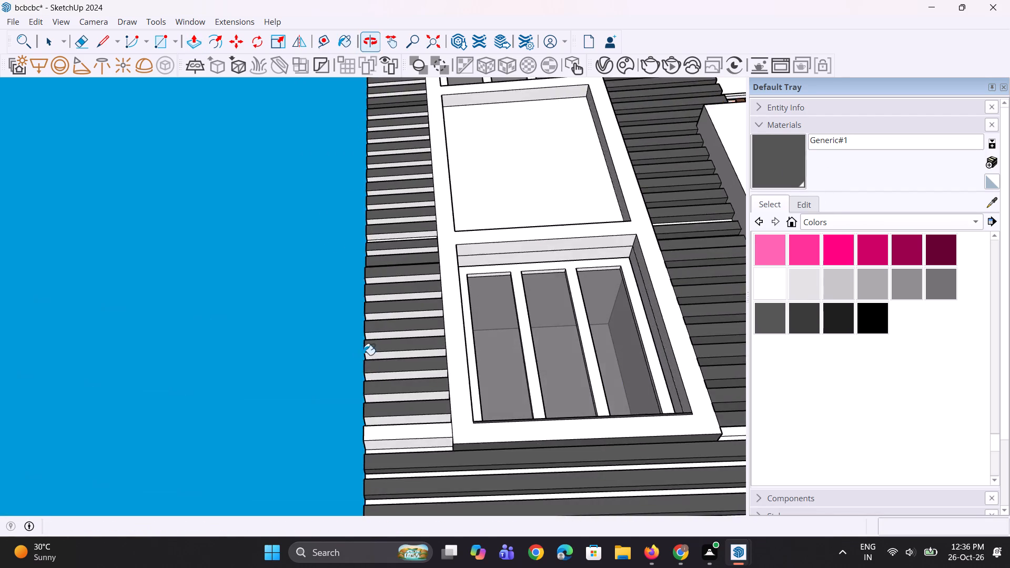
{"action": "scroll", "coordinate": [369, 438], "scroll_direction": "up", "scroll_amount": 4}
{"action": "left_click", "coordinate": [398, 442]}
{"action": "left_click", "coordinate": [405, 428]}
{"action": "middle_click_drag", "start_coordinate": [418, 425], "coordinate": [314, 567]}
{"action": "scroll", "coordinate": [415, 386], "scroll_direction": "down", "scroll_amount": 5}
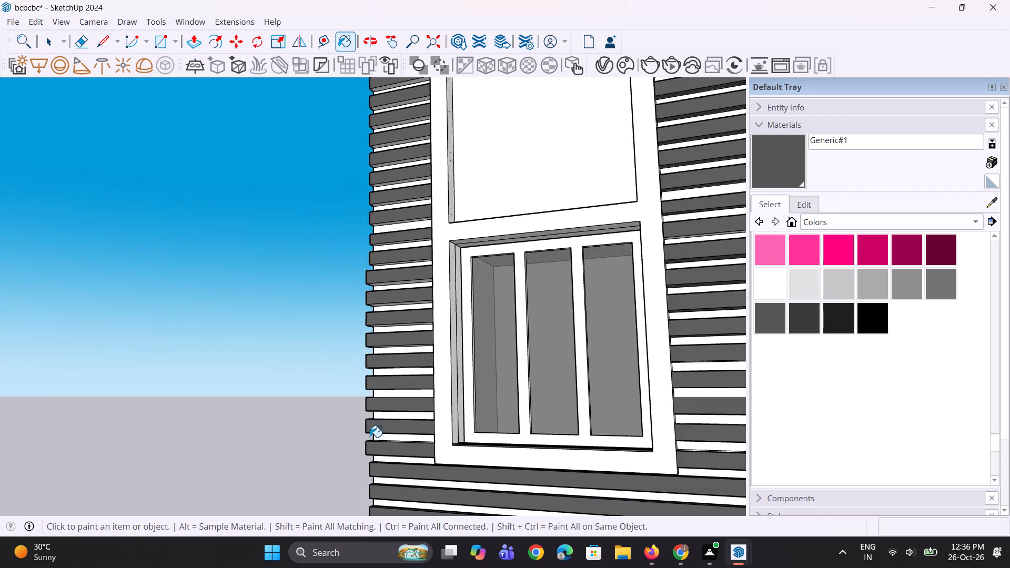
{"action": "middle_click_drag", "start_coordinate": [371, 445], "coordinate": [393, 545]}
{"action": "scroll", "coordinate": [402, 379], "scroll_direction": "up", "scroll_amount": 6}
{"action": "left_click", "coordinate": [395, 437]}
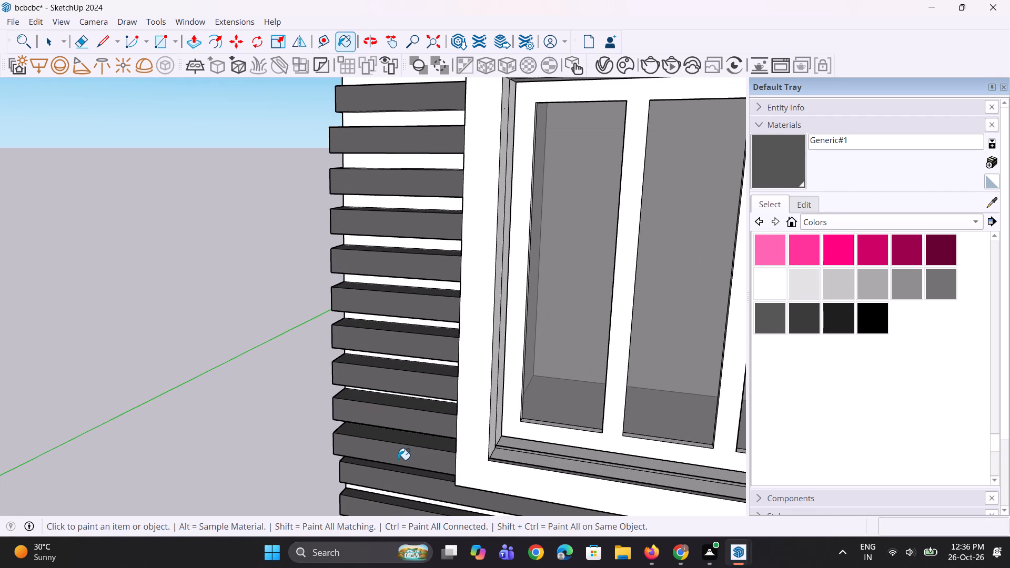
Paint the undersides of the next six short slats up on the lower window's outer side with Generic#1.
{"action": "middle_click_drag", "start_coordinate": [419, 418], "coordinate": [516, 224]}
{"action": "scroll", "coordinate": [435, 406], "scroll_direction": "up", "scroll_amount": 3}
{"action": "left_click", "coordinate": [421, 440]}
{"action": "scroll", "coordinate": [439, 403], "scroll_direction": "up", "scroll_amount": 2}
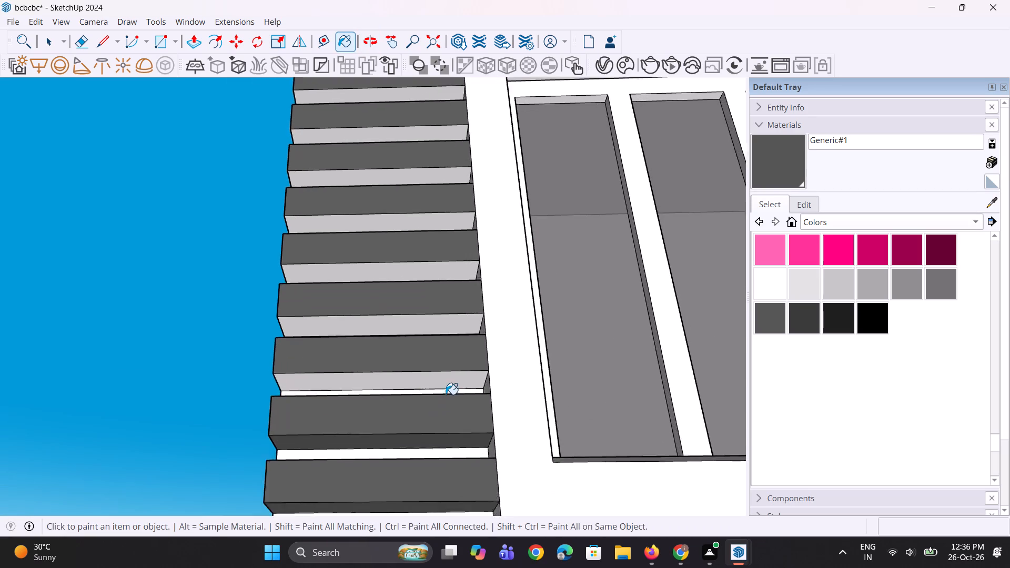
{"action": "scroll", "coordinate": [446, 394], "scroll_direction": "up", "scroll_amount": 1}
{"action": "left_click", "coordinate": [449, 372]}
{"action": "left_click", "coordinate": [443, 309]}
{"action": "left_click", "coordinate": [443, 245]}
{"action": "scroll", "coordinate": [378, 444], "scroll_direction": "down", "scroll_amount": 3}
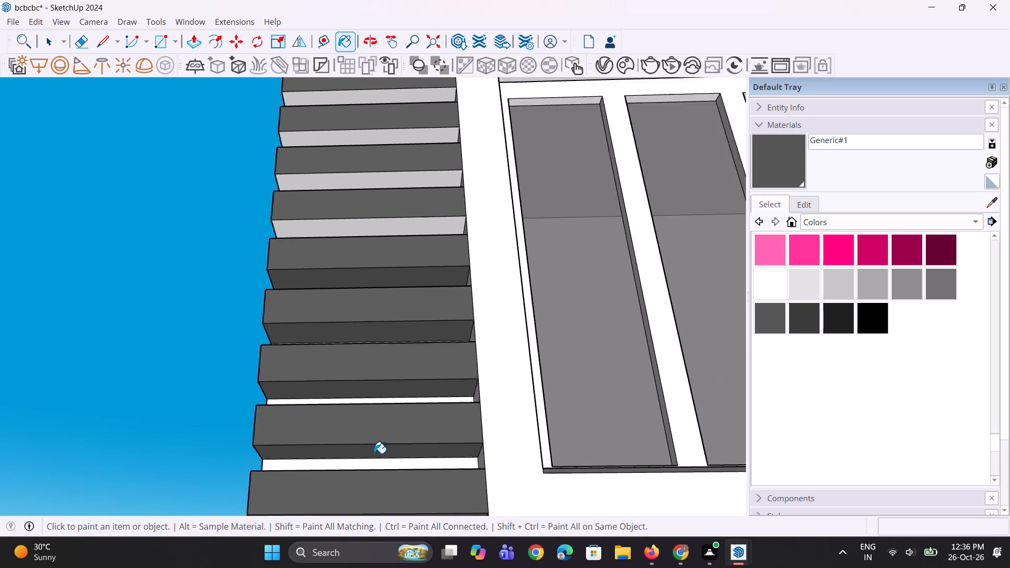
{"action": "scroll", "coordinate": [374, 453], "scroll_direction": "down", "scroll_amount": 3}
{"action": "middle_click_drag", "start_coordinate": [373, 402], "coordinate": [401, 348]}
{"action": "scroll", "coordinate": [373, 402], "scroll_direction": "up", "scroll_amount": 1}
{"action": "scroll", "coordinate": [395, 288], "scroll_direction": "up", "scroll_amount": 5}
{"action": "left_click", "coordinate": [412, 263]}
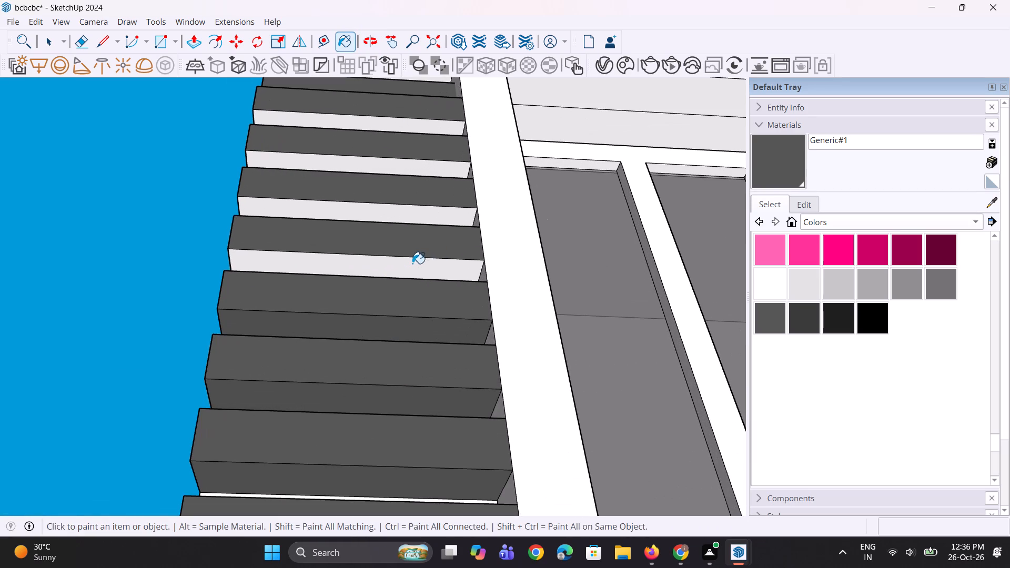
{"action": "left_click", "coordinate": [433, 215]}
Close the lowest short slat on the lower window's balcony side by pulling its wall face and recessed inner face out 7" each.
{"action": "scroll", "coordinate": [327, 412], "scroll_direction": "down", "scroll_amount": 18}
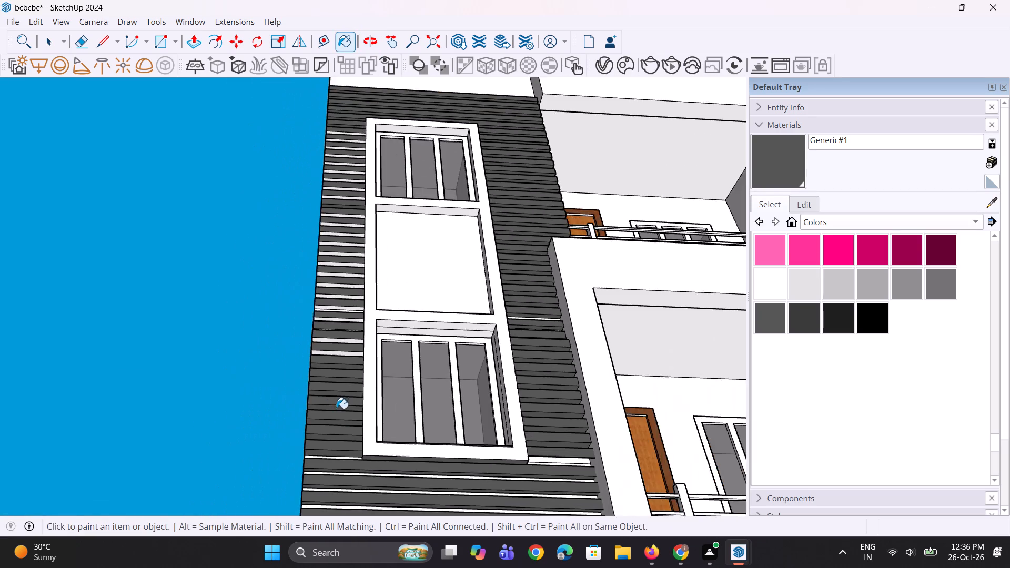
{"action": "scroll", "coordinate": [336, 412], "scroll_direction": "down", "scroll_amount": 6}
{"action": "middle_click_drag", "start_coordinate": [339, 448], "coordinate": [373, 402]}
{"action": "scroll", "coordinate": [497, 412], "scroll_direction": "up", "scroll_amount": 7}
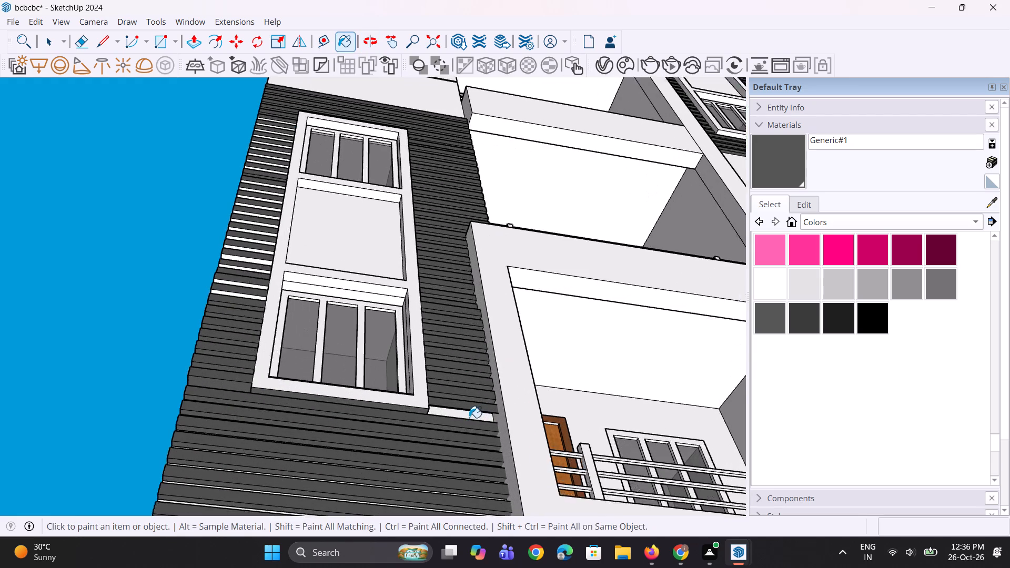
{"action": "middle_click_drag", "start_coordinate": [463, 423], "coordinate": [430, 477]}
{"action": "scroll", "coordinate": [437, 443], "scroll_direction": "up", "scroll_amount": 8}
{"action": "middle_click_drag", "start_coordinate": [431, 463], "coordinate": [425, 459]}
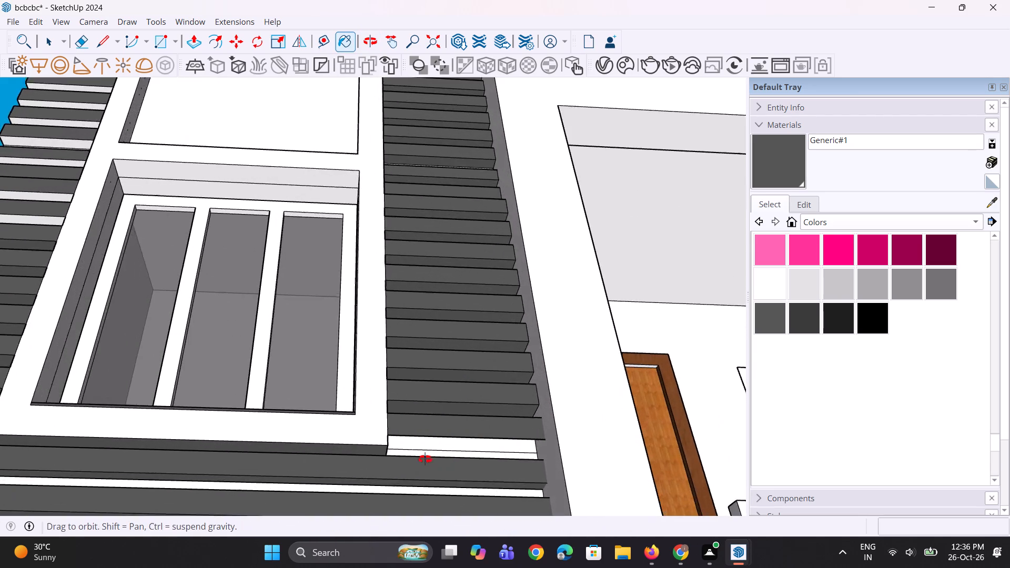
{"action": "middle_click_drag", "start_coordinate": [425, 459], "coordinate": [395, 457]}
{"action": "scroll", "coordinate": [451, 439], "scroll_direction": "up", "scroll_amount": 5}
{"action": "key", "text": "p"}
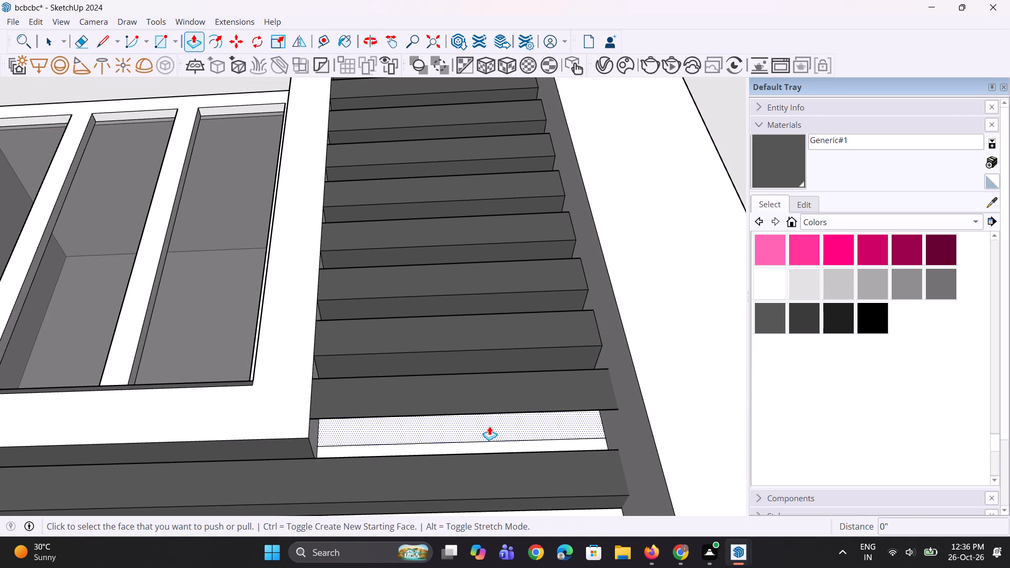
{"action": "left_click", "coordinate": [489, 426]}
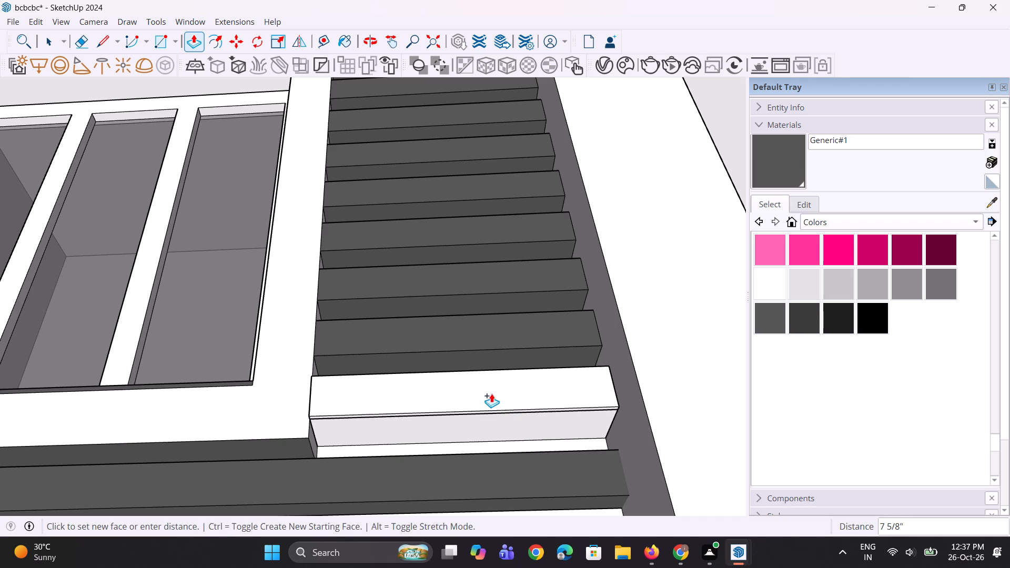
{"action": "left_click", "coordinate": [470, 407]}
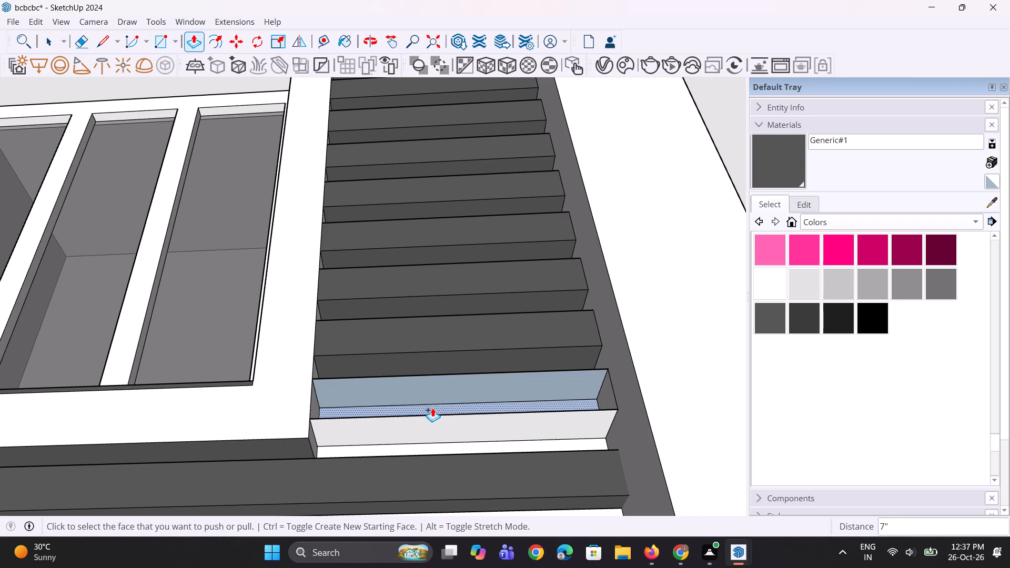
{"action": "left_click", "coordinate": [432, 408]}
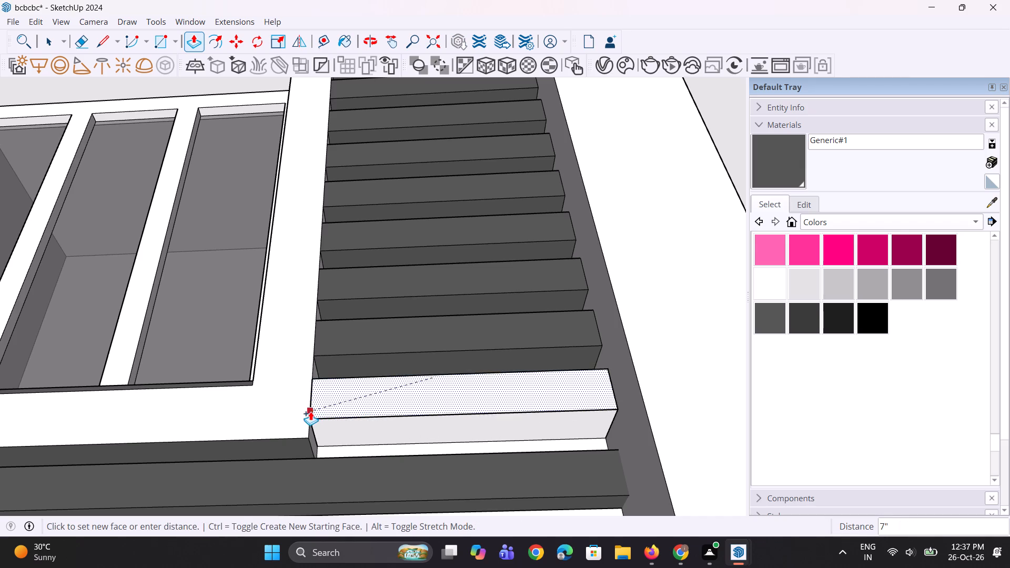
{"action": "left_click", "coordinate": [308, 412]}
Paint the rebuilt balcony-side slat's underside, front and top faces with Generic#1.
{"action": "middle_click_drag", "start_coordinate": [486, 403], "coordinate": [490, 389]}
{"action": "left_click_drag", "start_coordinate": [792, 150], "coordinate": [786, 167]}
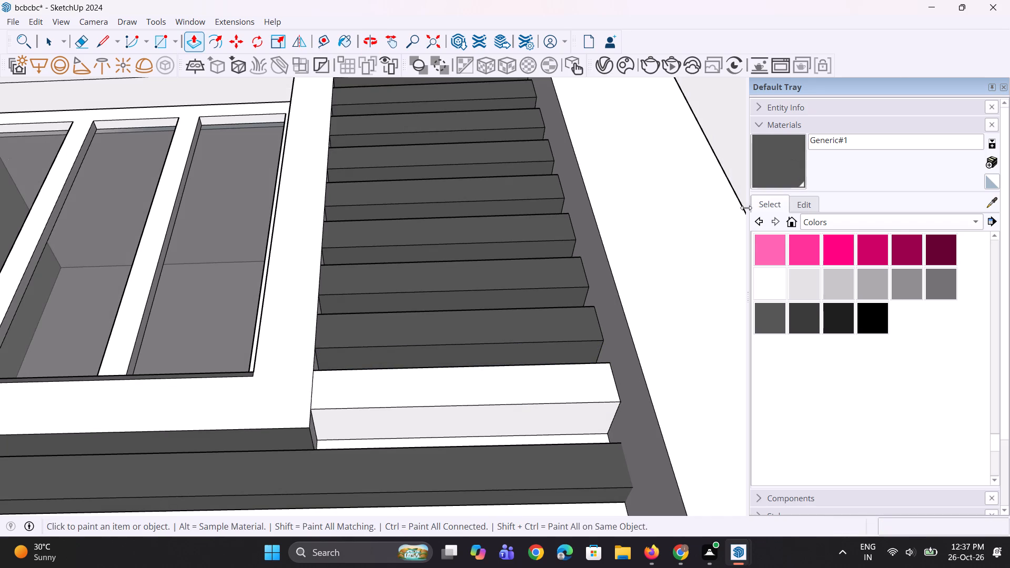
{"action": "scroll", "coordinate": [569, 392], "scroll_direction": "up", "scroll_amount": 2}
{"action": "left_click", "coordinate": [549, 414]}
{"action": "left_click", "coordinate": [548, 394]}
{"action": "middle_click_drag", "start_coordinate": [543, 319], "coordinate": [502, 566]}
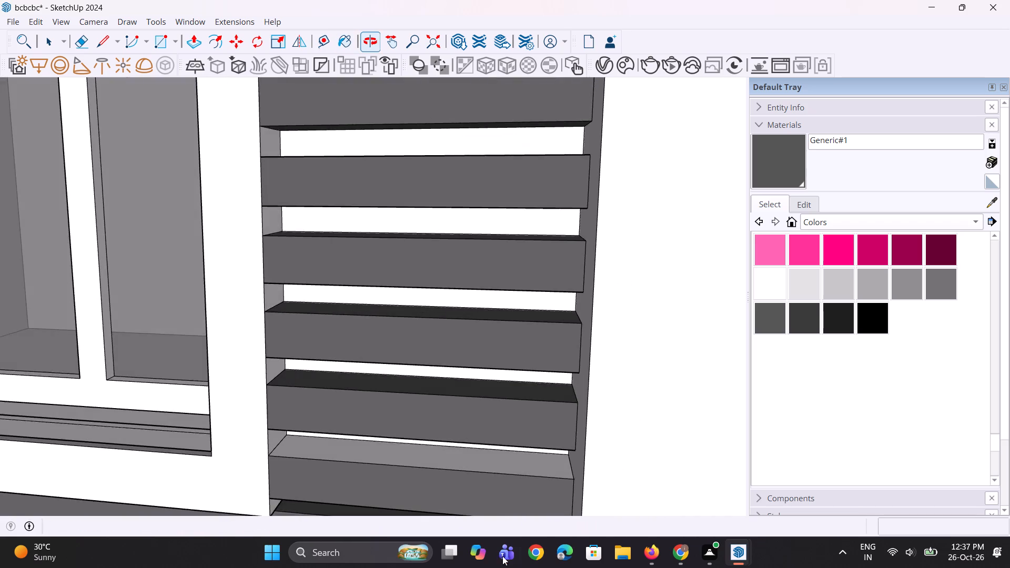
{"action": "scroll", "coordinate": [521, 488], "scroll_direction": "up", "scroll_amount": 2}
{"action": "left_click", "coordinate": [527, 470]}
{"action": "scroll", "coordinate": [612, 435], "scroll_direction": "down", "scroll_amount": 13}
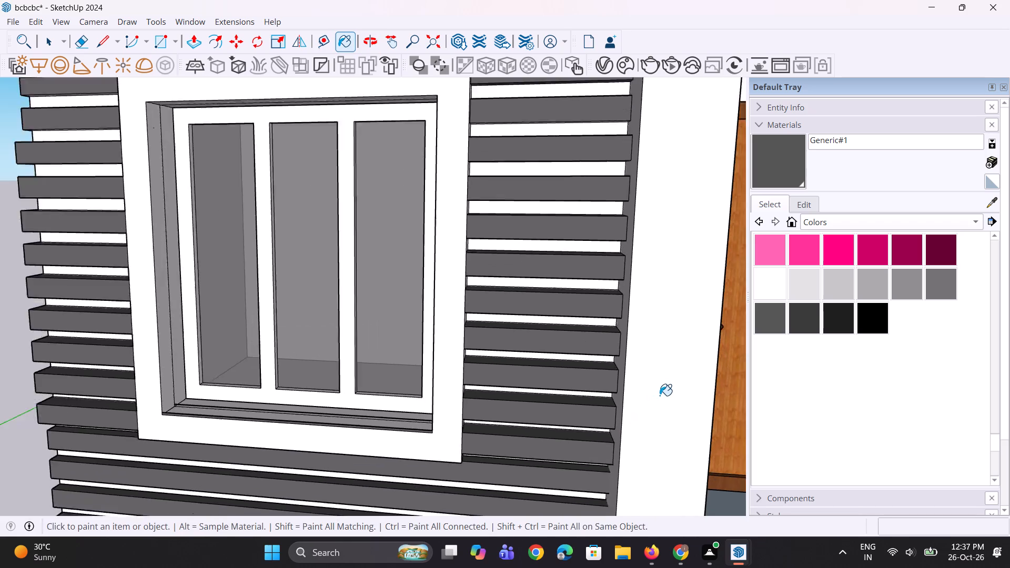
Paint the undersides of the next three unpainted short slats up on the window column's outer side with Generic#1.
{"action": "scroll", "coordinate": [660, 395], "scroll_direction": "down", "scroll_amount": 8}
{"action": "middle_click_drag", "start_coordinate": [398, 441], "coordinate": [395, 328]}
{"action": "scroll", "coordinate": [344, 333], "scroll_direction": "up", "scroll_amount": 6}
{"action": "middle_click_drag", "start_coordinate": [377, 482], "coordinate": [444, 303]}
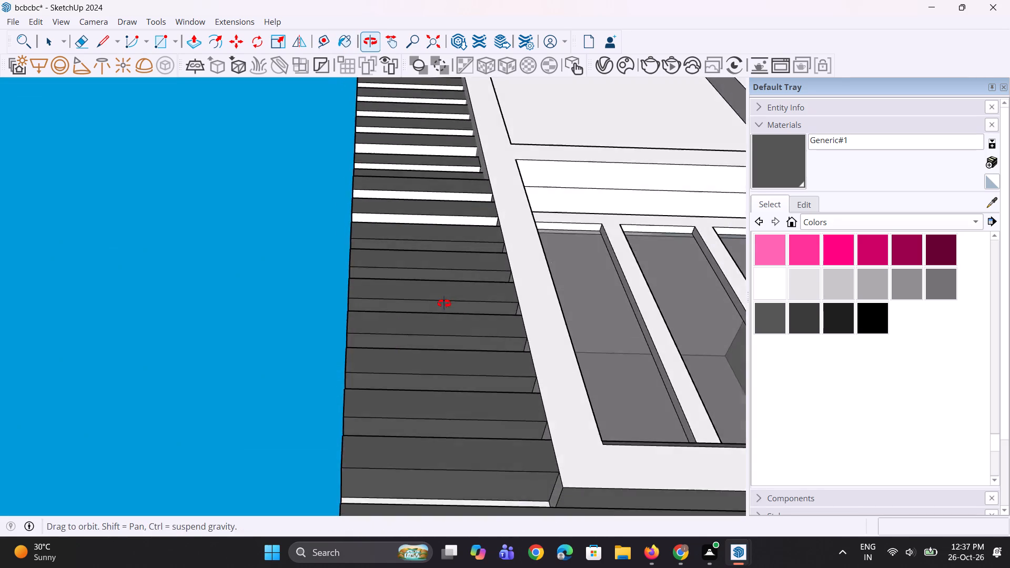
{"action": "middle_click_drag", "start_coordinate": [444, 303], "coordinate": [443, 361]}
{"action": "left_click", "coordinate": [478, 212]}
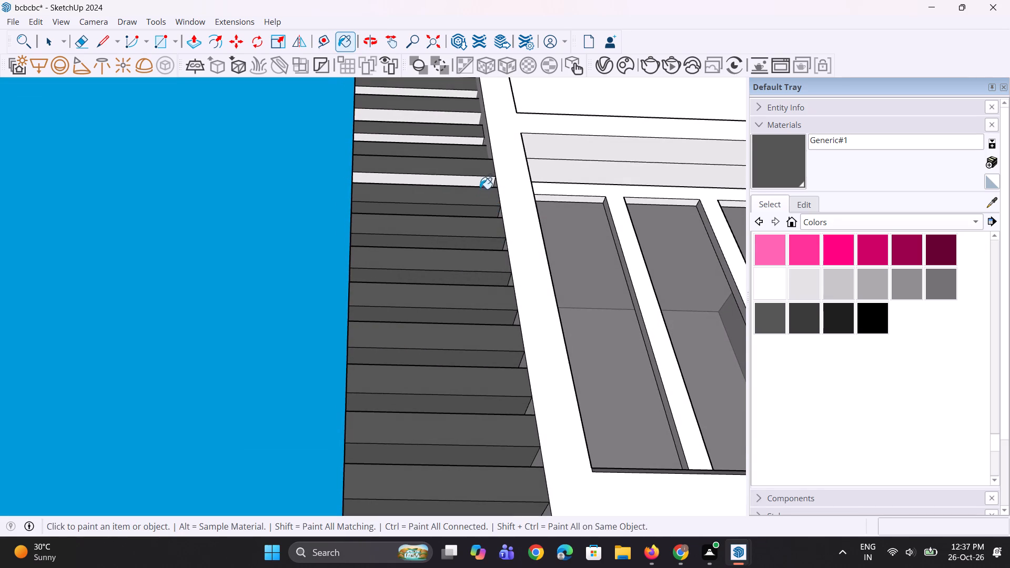
{"action": "left_click", "coordinate": [480, 179]}
{"action": "scroll", "coordinate": [268, 393], "scroll_direction": "down", "scroll_amount": 10}
{"action": "scroll", "coordinate": [326, 286], "scroll_direction": "up", "scroll_amount": 4}
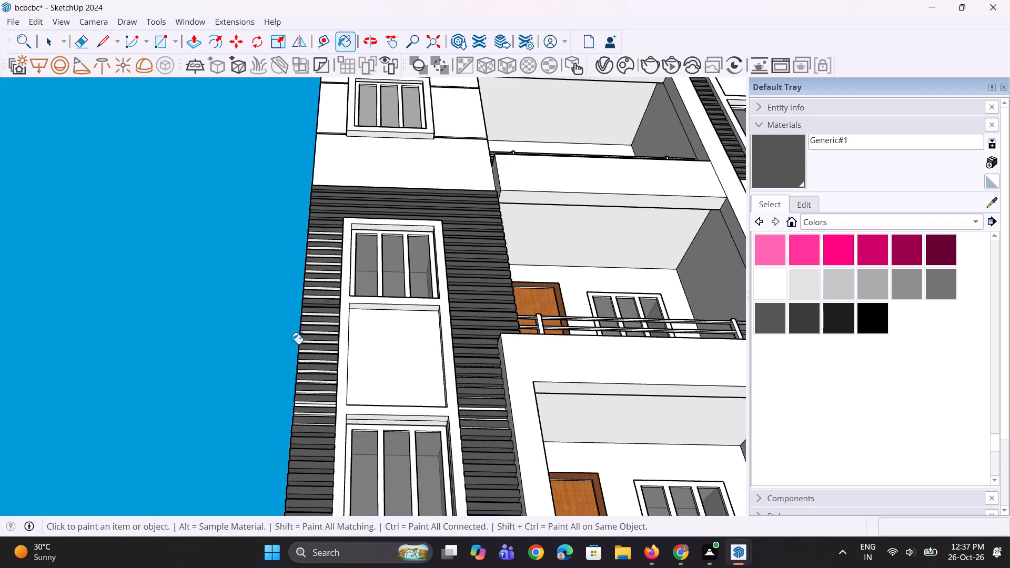
{"action": "scroll", "coordinate": [291, 344], "scroll_direction": "up", "scroll_amount": 4}
{"action": "middle_click_drag", "start_coordinate": [302, 427], "coordinate": [340, 372]}
{"action": "scroll", "coordinate": [354, 434], "scroll_direction": "up", "scroll_amount": 7}
{"action": "left_click", "coordinate": [381, 428]}
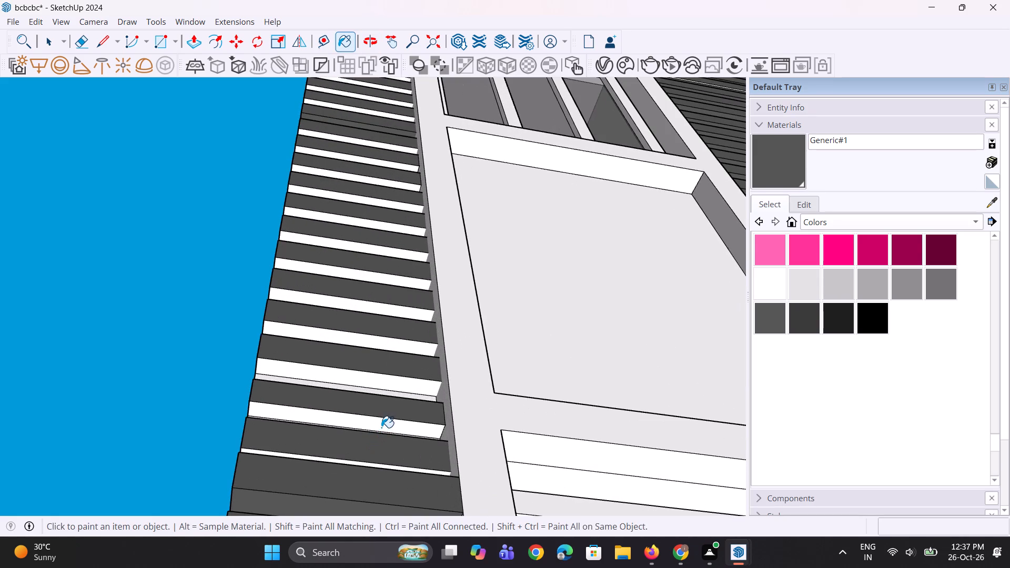
Paint the undersides of the next six outer short slats beside the blank panel between the windows with Generic#1.
{"action": "middle_click_drag", "start_coordinate": [403, 410], "coordinate": [358, 460]}
{"action": "scroll", "coordinate": [365, 447], "scroll_direction": "up", "scroll_amount": 1}
{"action": "middle_click_drag", "start_coordinate": [366, 452], "coordinate": [331, 515]}
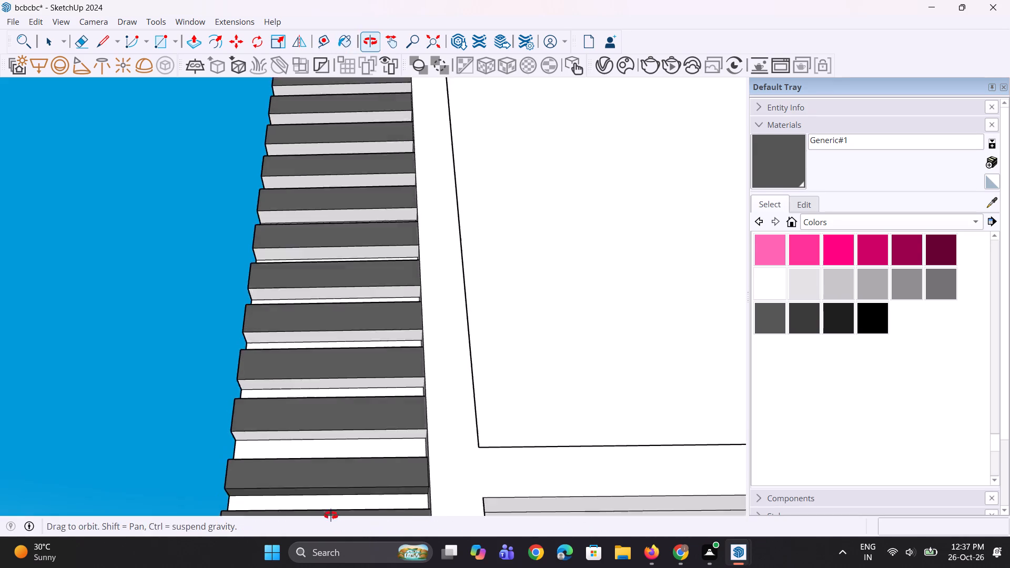
{"action": "middle_click_drag", "start_coordinate": [331, 515], "coordinate": [328, 521]}
{"action": "scroll", "coordinate": [342, 461], "scroll_direction": "up", "scroll_amount": 2}
{"action": "left_click", "coordinate": [352, 445]}
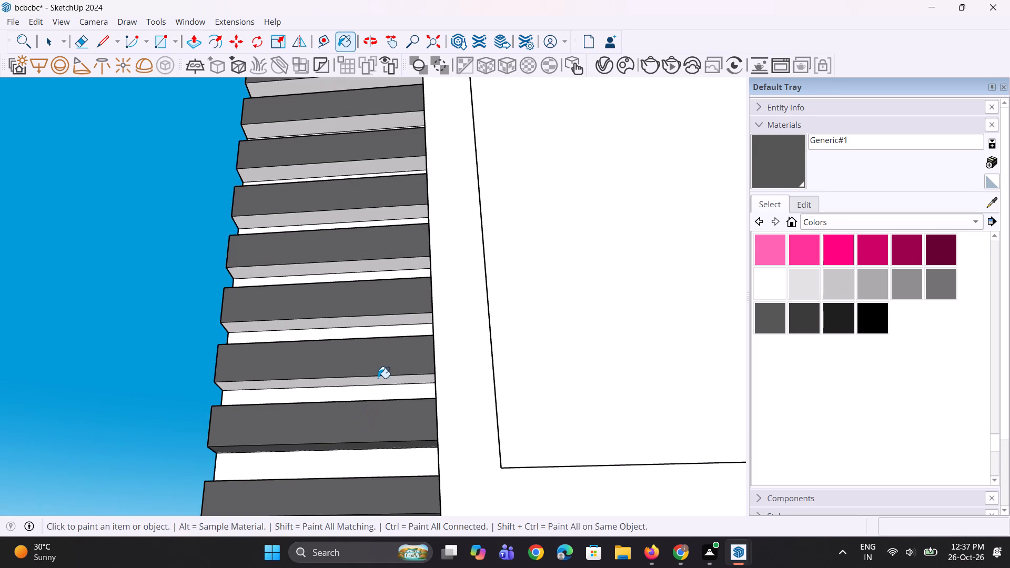
{"action": "left_click", "coordinate": [378, 378]}
{"action": "left_click", "coordinate": [397, 318]}
{"action": "left_click", "coordinate": [411, 259]}
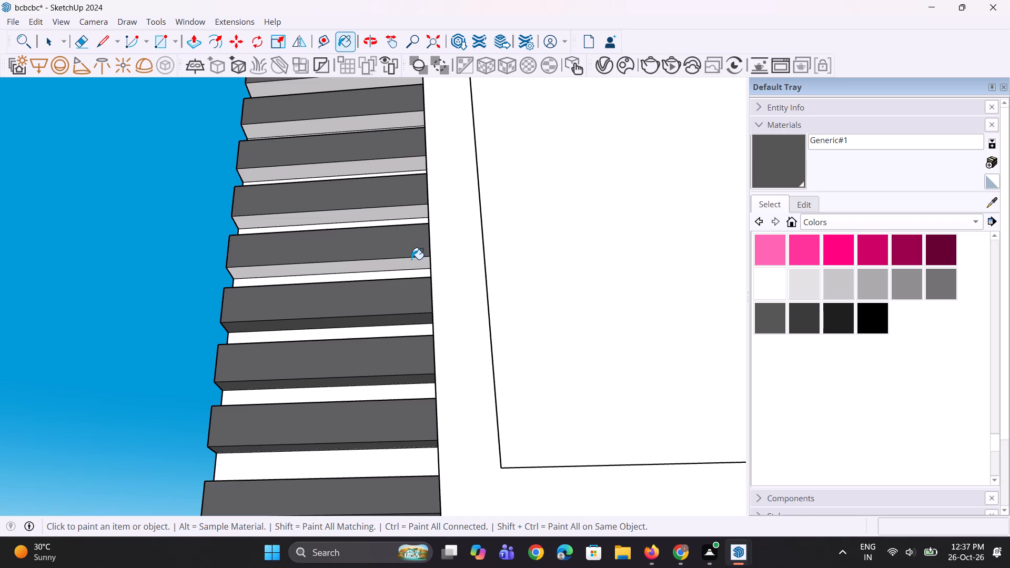
{"action": "left_click", "coordinate": [397, 212]}
{"action": "left_click", "coordinate": [393, 165]}
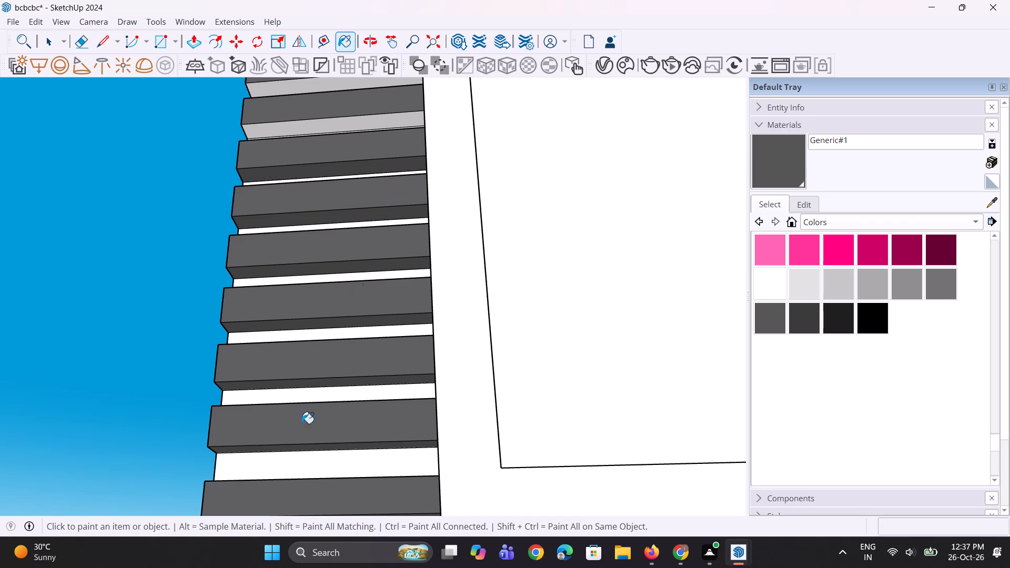
Paint the undersides of the next four outer short slats beside the upper part of the blank panel with Generic#1.
{"action": "scroll", "coordinate": [313, 439], "scroll_direction": "down", "scroll_amount": 9}
{"action": "middle_click_drag", "start_coordinate": [315, 407], "coordinate": [373, 289]}
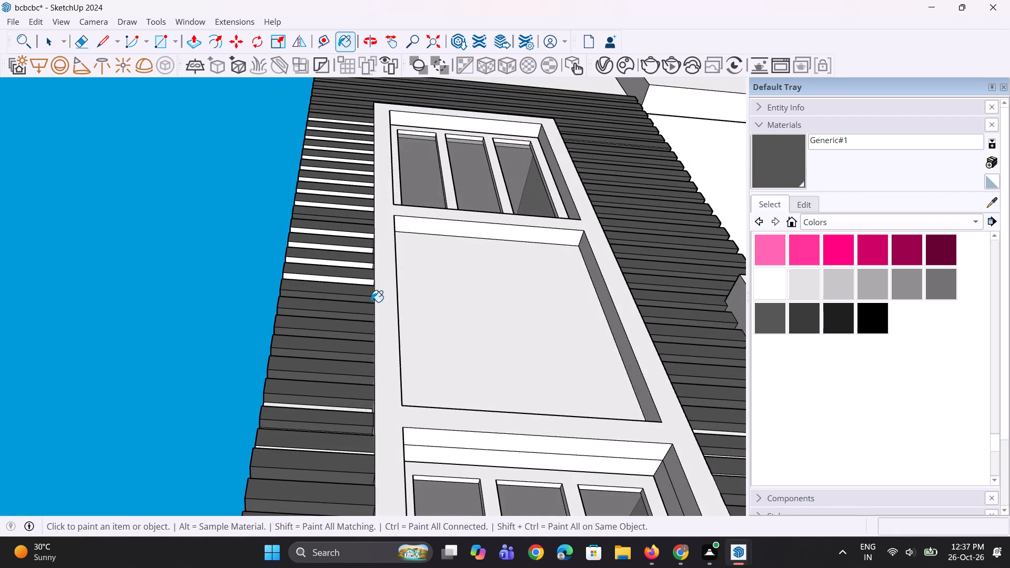
{"action": "scroll", "coordinate": [324, 477], "scroll_direction": "up", "scroll_amount": 3}
{"action": "scroll", "coordinate": [357, 408], "scroll_direction": "up", "scroll_amount": 10}
{"action": "middle_click_drag", "start_coordinate": [385, 393], "coordinate": [363, 415]}
{"action": "scroll", "coordinate": [385, 393], "scroll_direction": "up", "scroll_amount": 1}
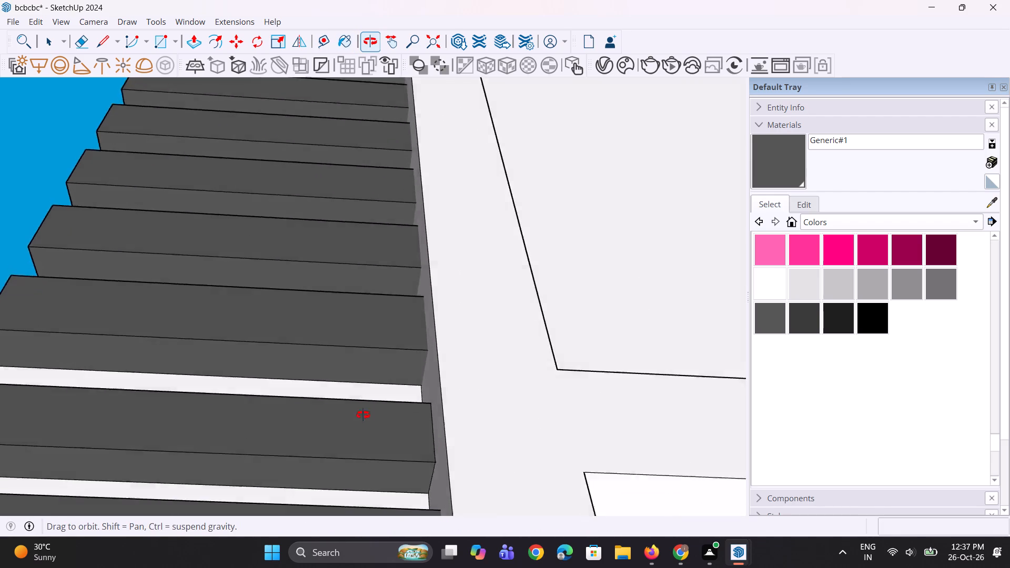
{"action": "middle_click_drag", "start_coordinate": [363, 415], "coordinate": [403, 450]}
{"action": "scroll", "coordinate": [394, 471], "scroll_direction": "down", "scroll_amount": 12}
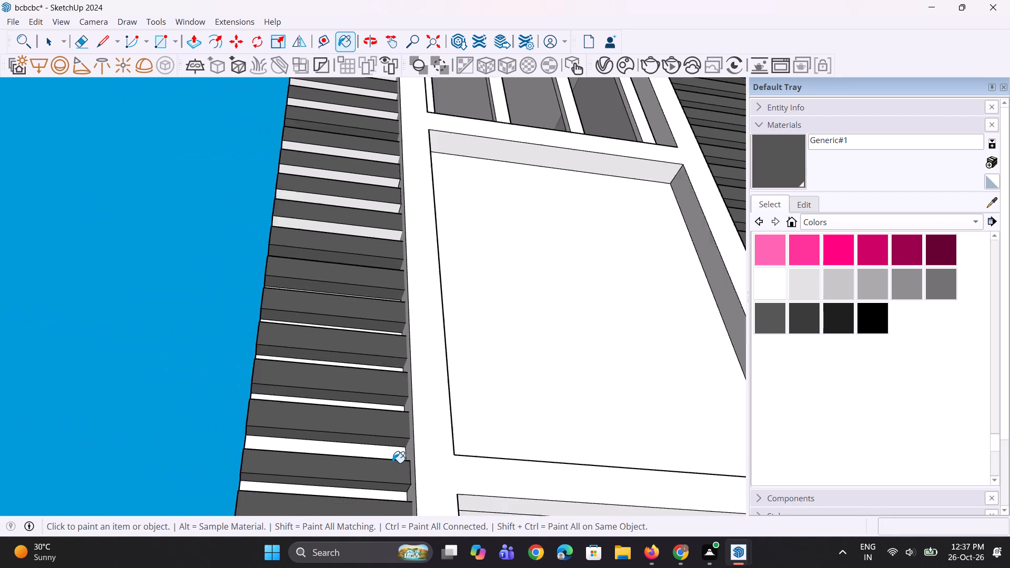
{"action": "scroll", "coordinate": [392, 463], "scroll_direction": "down", "scroll_amount": 1}
{"action": "scroll", "coordinate": [396, 188], "scroll_direction": "up", "scroll_amount": 4}
{"action": "scroll", "coordinate": [374, 250], "scroll_direction": "up", "scroll_amount": 4}
{"action": "scroll", "coordinate": [371, 338], "scroll_direction": "up", "scroll_amount": 2}
{"action": "left_click", "coordinate": [372, 355]}
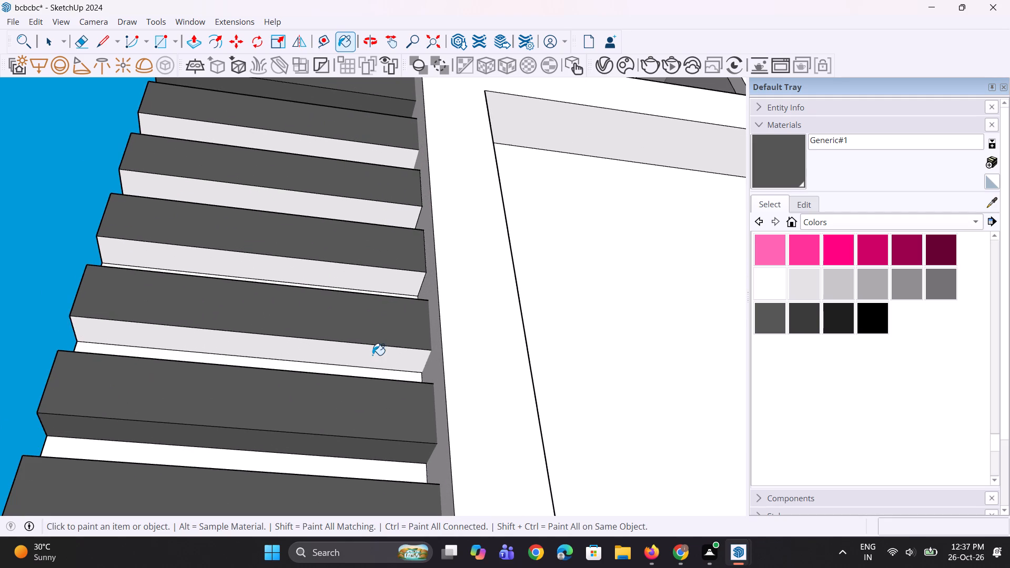
{"action": "left_click", "coordinate": [397, 275]}
{"action": "left_click", "coordinate": [401, 220]}
{"action": "left_click", "coordinate": [409, 150]}
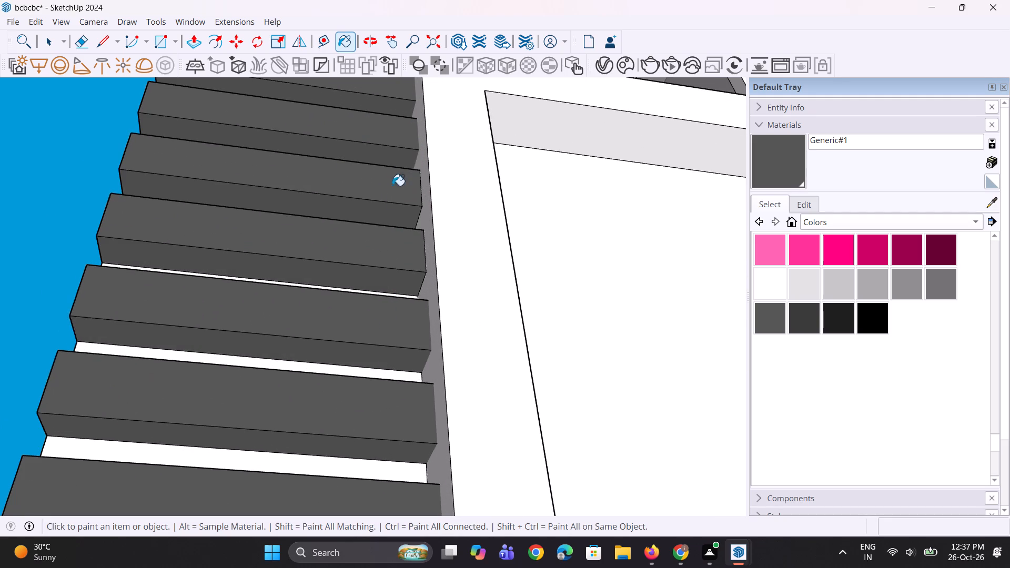
Paint the undersides of the remaining nine outer short slats beside the upper window with Generic#1.
{"action": "scroll", "coordinate": [334, 358], "scroll_direction": "down", "scroll_amount": 17}
{"action": "scroll", "coordinate": [371, 163], "scroll_direction": "up", "scroll_amount": 6}
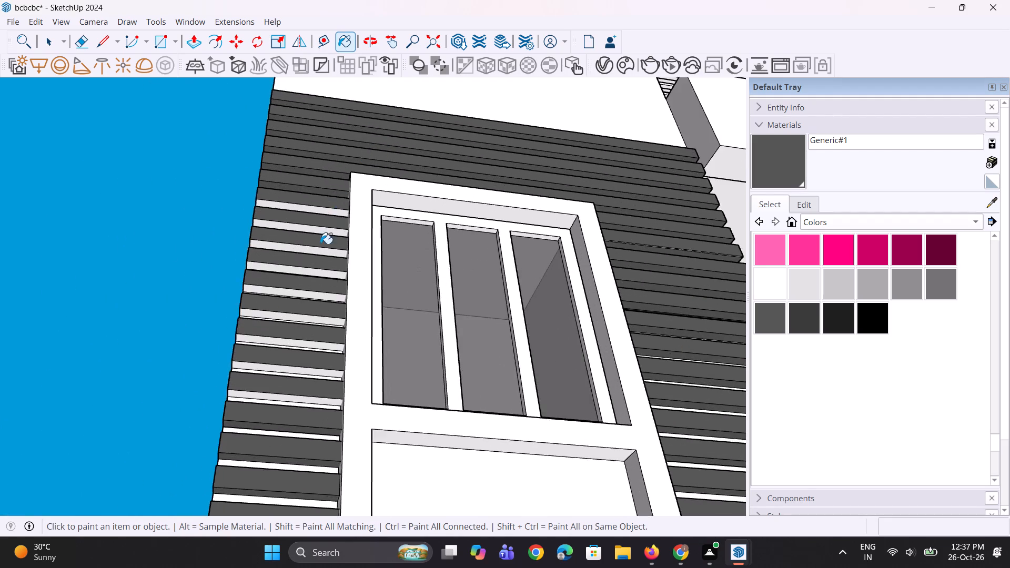
{"action": "scroll", "coordinate": [320, 244], "scroll_direction": "up", "scroll_amount": 2}
{"action": "scroll", "coordinate": [292, 413], "scroll_direction": "up", "scroll_amount": 1}
{"action": "middle_click_drag", "start_coordinate": [292, 413], "coordinate": [311, 371]}
{"action": "left_click", "coordinate": [276, 469]}
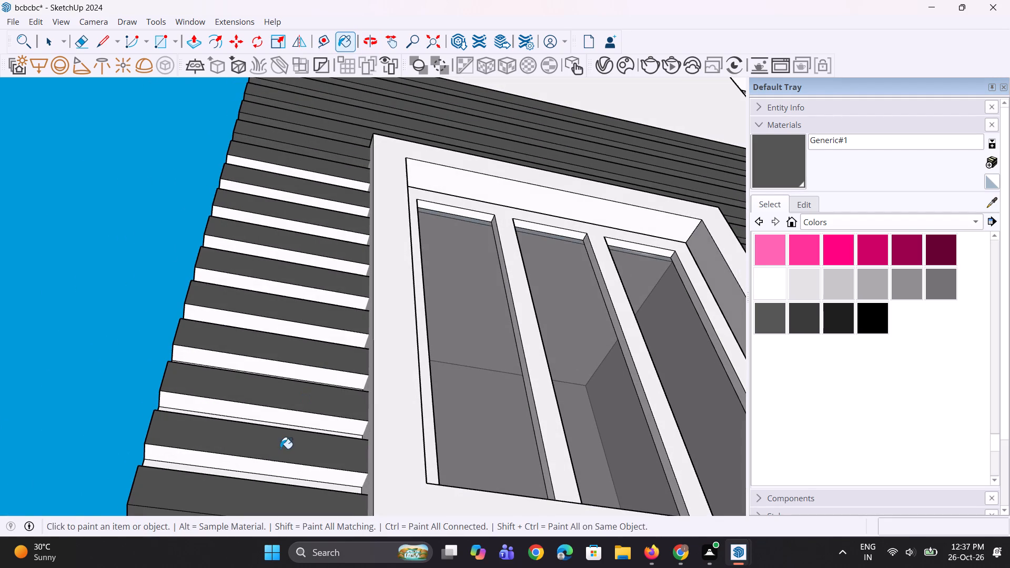
{"action": "left_click", "coordinate": [291, 414]}
{"action": "left_click", "coordinate": [302, 375]}
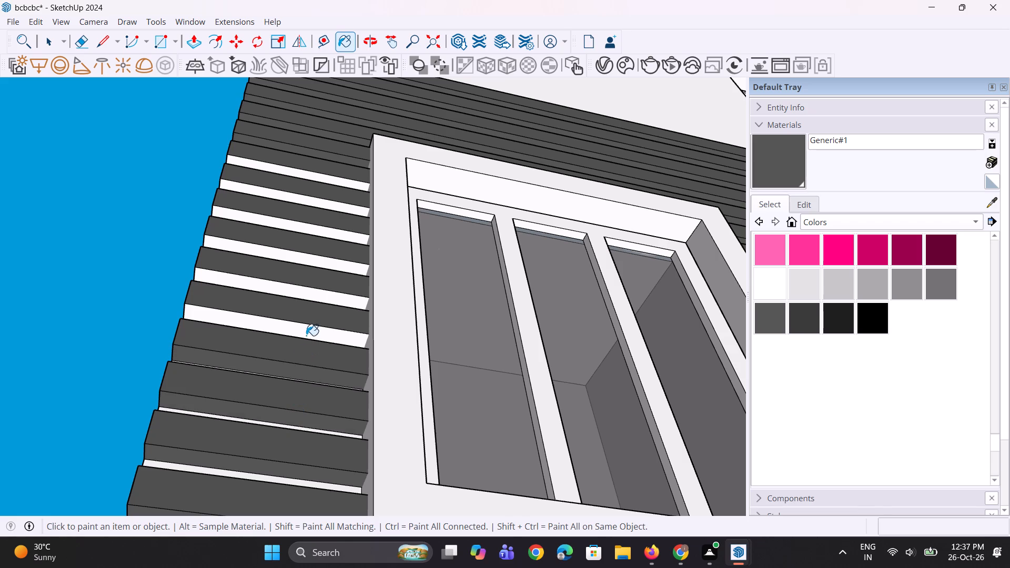
{"action": "left_click", "coordinate": [306, 335]}
{"action": "left_click", "coordinate": [314, 297]}
{"action": "left_click", "coordinate": [322, 265]}
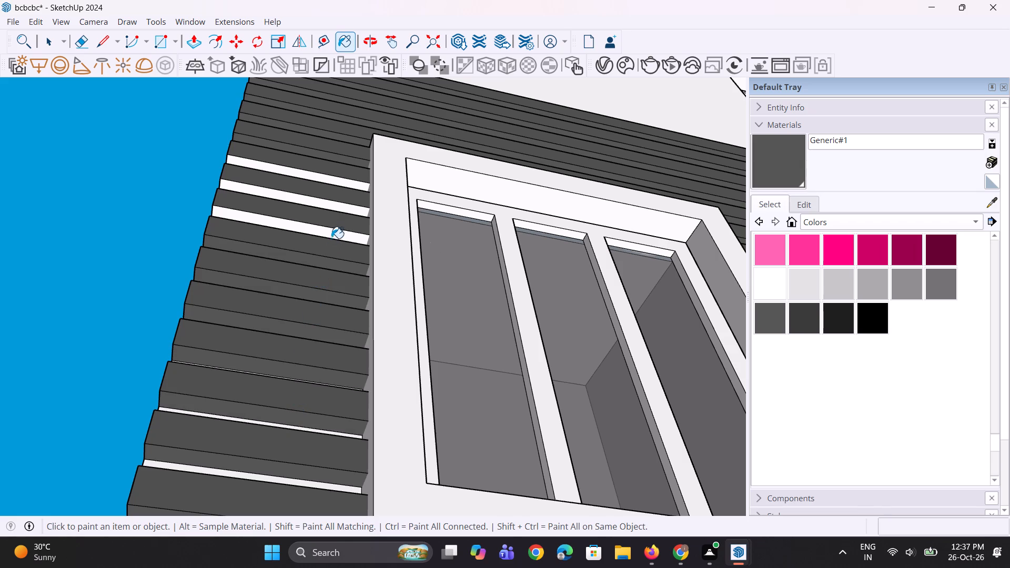
{"action": "left_click", "coordinate": [332, 236]}
{"action": "left_click", "coordinate": [334, 207]}
{"action": "left_click", "coordinate": [338, 182]}
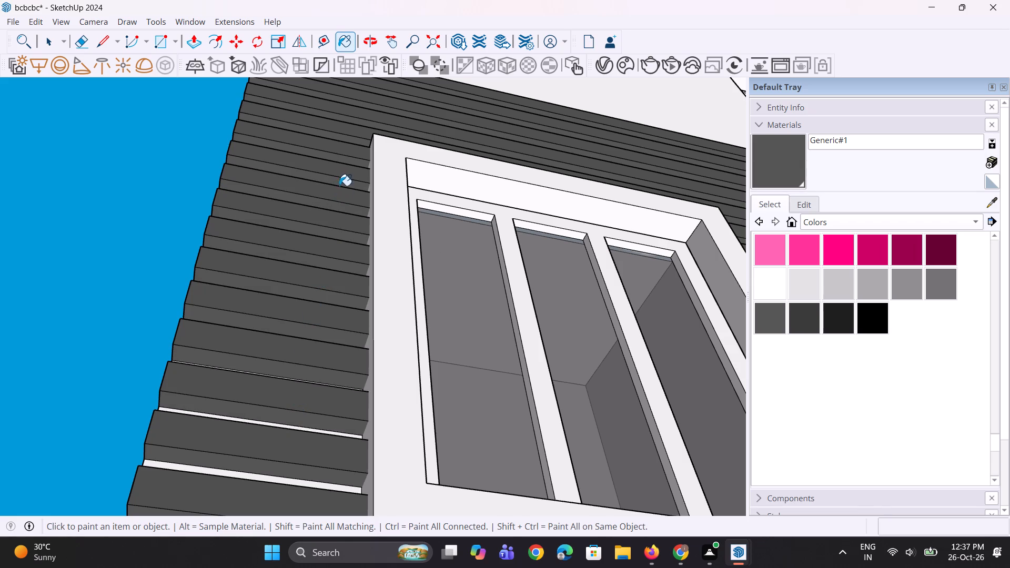
Inspect the painted louver cladding up close and across the building's front facade.
{"action": "middle_click_drag", "start_coordinate": [289, 396], "coordinate": [349, 229]}
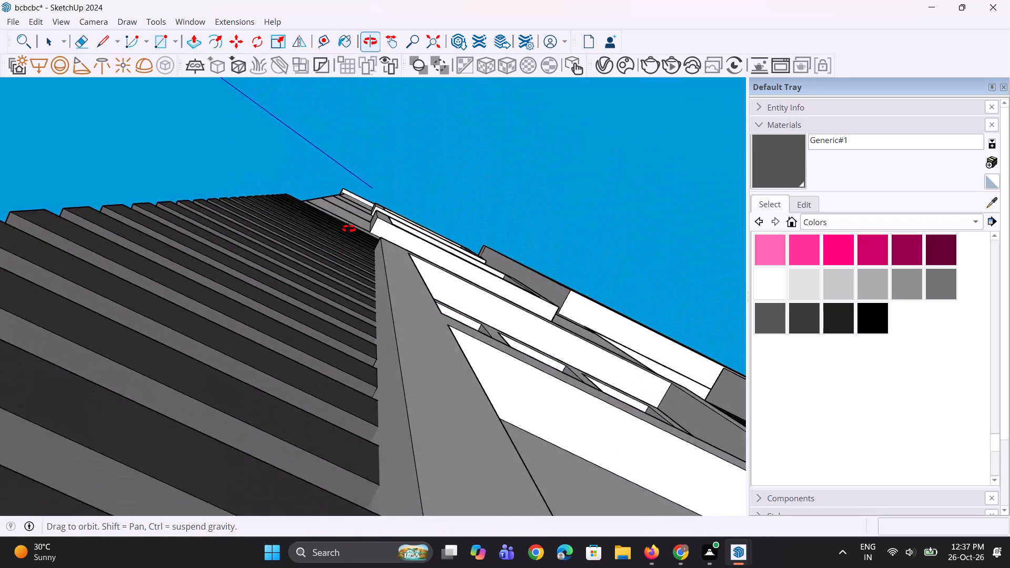
{"action": "middle_click_drag", "start_coordinate": [349, 229], "coordinate": [206, 453]}
{"action": "scroll", "coordinate": [328, 321], "scroll_direction": "down", "scroll_amount": 6}
{"action": "middle_click_drag", "start_coordinate": [330, 360], "coordinate": [251, 567]}
{"action": "scroll", "coordinate": [364, 281], "scroll_direction": "down", "scroll_amount": 4}
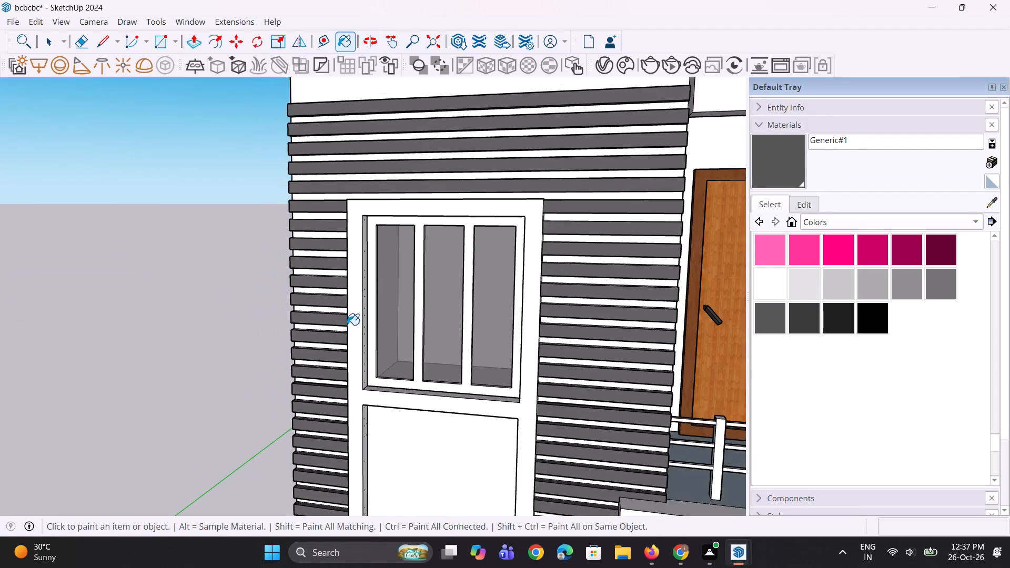
{"action": "scroll", "coordinate": [347, 325], "scroll_direction": "down", "scroll_amount": 1}
{"action": "middle_click_drag", "start_coordinate": [366, 343], "coordinate": [374, 450]}
{"action": "scroll", "coordinate": [402, 335], "scroll_direction": "down", "scroll_amount": 6}
{"action": "scroll", "coordinate": [453, 400], "scroll_direction": "up", "scroll_amount": 1}
{"action": "middle_click_drag", "start_coordinate": [459, 389], "coordinate": [481, 282]}
{"action": "scroll", "coordinate": [279, 358], "scroll_direction": "down", "scroll_amount": 3}
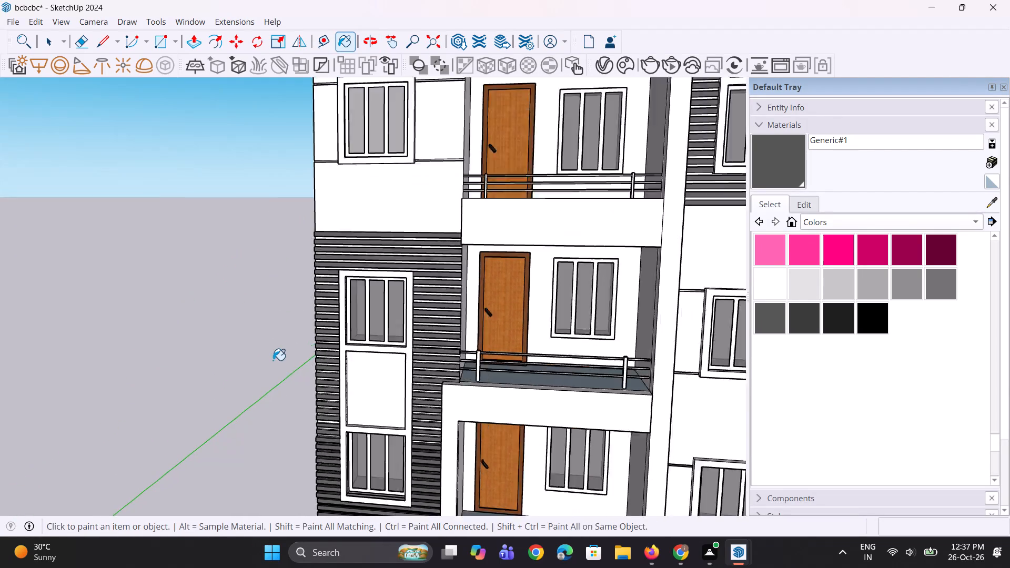
{"action": "scroll", "coordinate": [273, 360], "scroll_direction": "down", "scroll_amount": 8}
{"action": "scroll", "coordinate": [348, 365], "scroll_direction": "up", "scroll_amount": 1}
{"action": "middle_click_drag", "start_coordinate": [363, 359], "coordinate": [401, 330]}
{"action": "scroll", "coordinate": [530, 346], "scroll_direction": "up", "scroll_amount": 3}
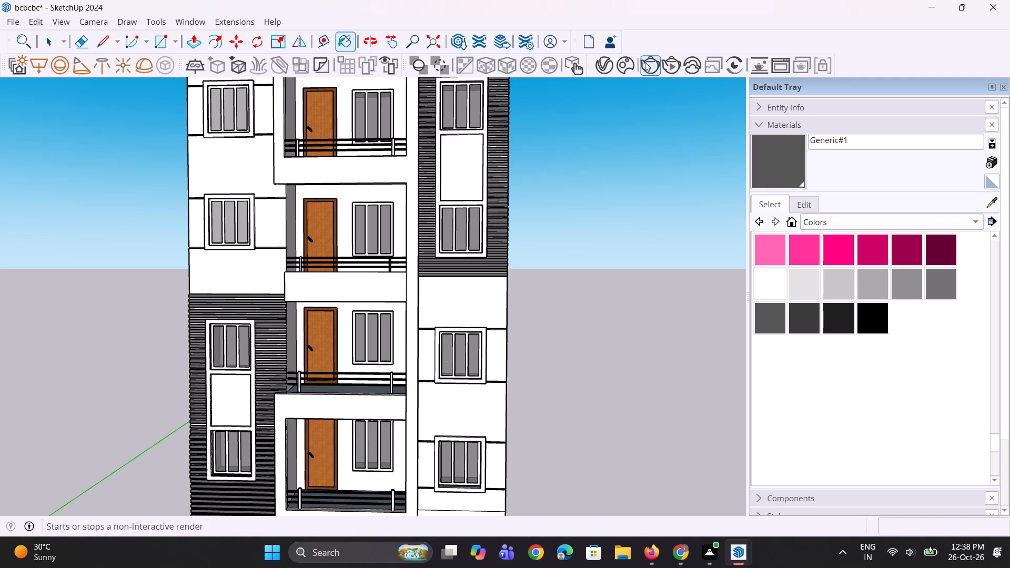
Create a new Generic V-Ray material and lighten its diffuse color to a light grey.
{"action": "right_click", "coordinate": [608, 64]}
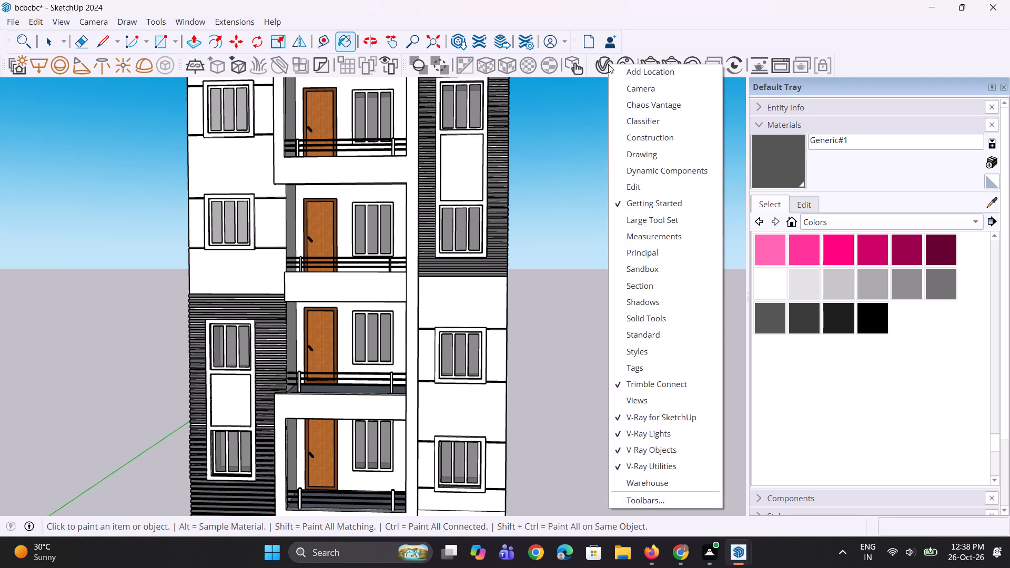
{"action": "left_click", "coordinate": [608, 64]}
{"action": "left_click", "coordinate": [606, 64]}
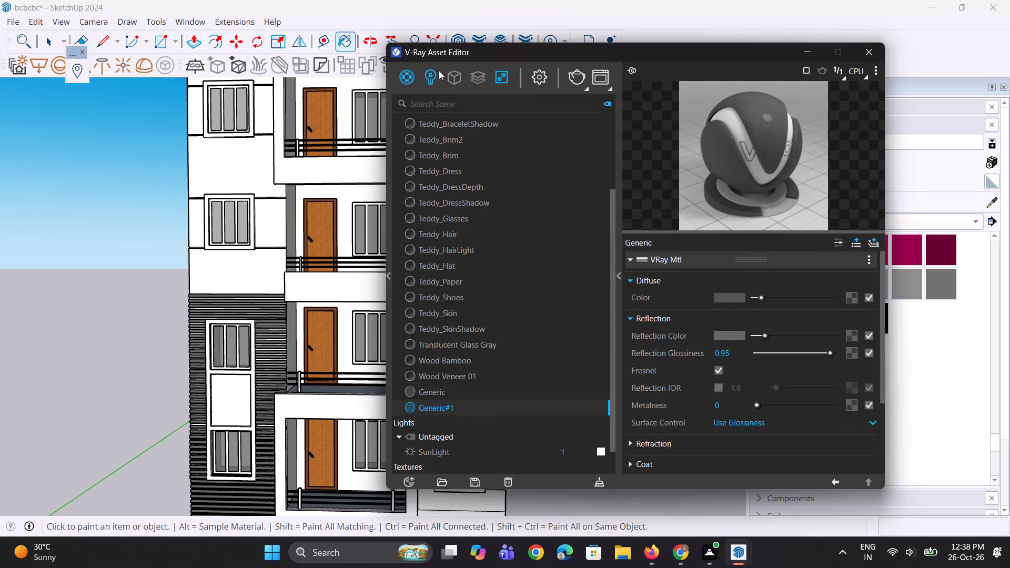
{"action": "right_click", "coordinate": [408, 70]}
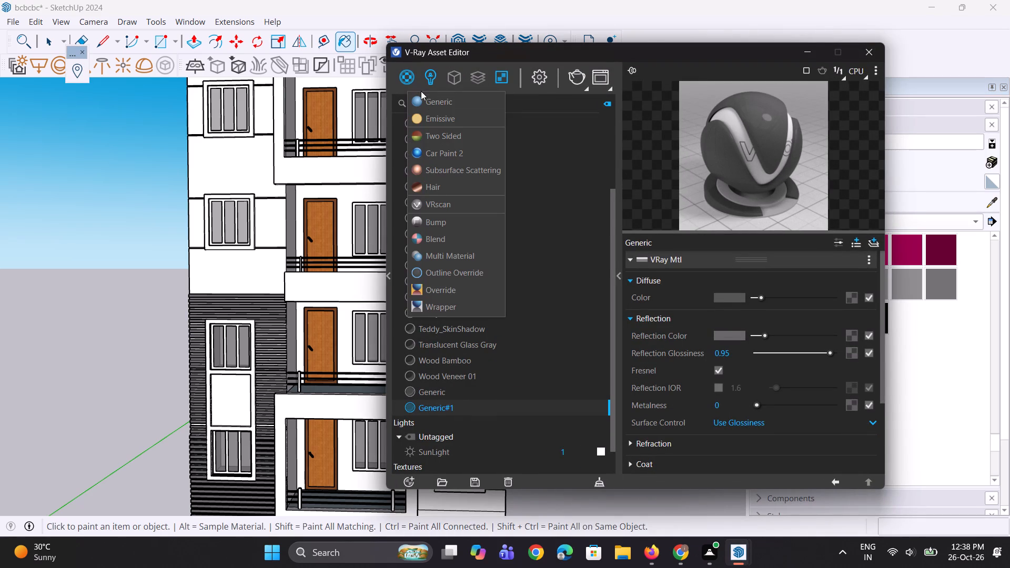
{"action": "left_click", "coordinate": [425, 103]}
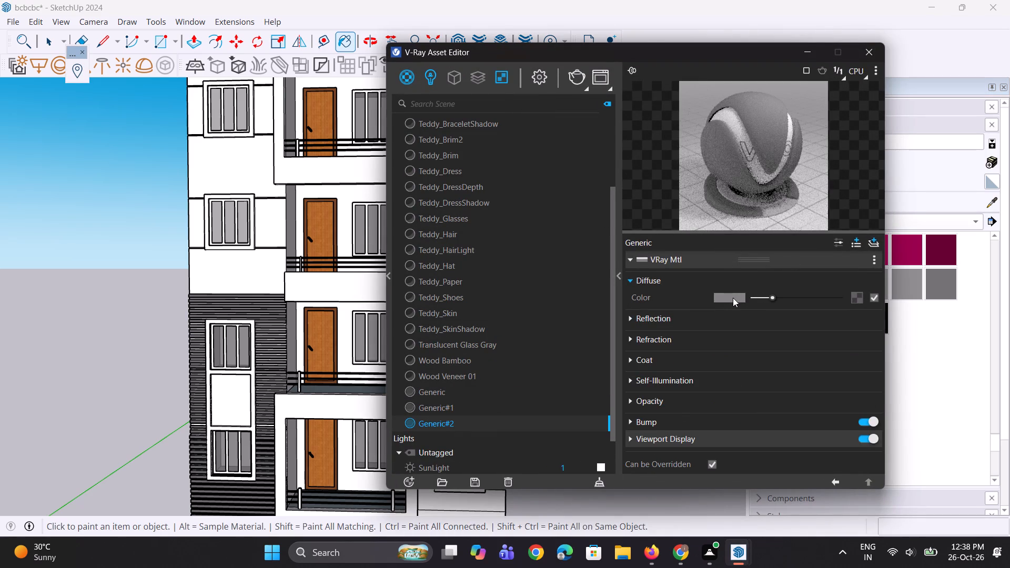
{"action": "left_click", "coordinate": [733, 298]}
{"action": "left_click", "coordinate": [648, 154]}
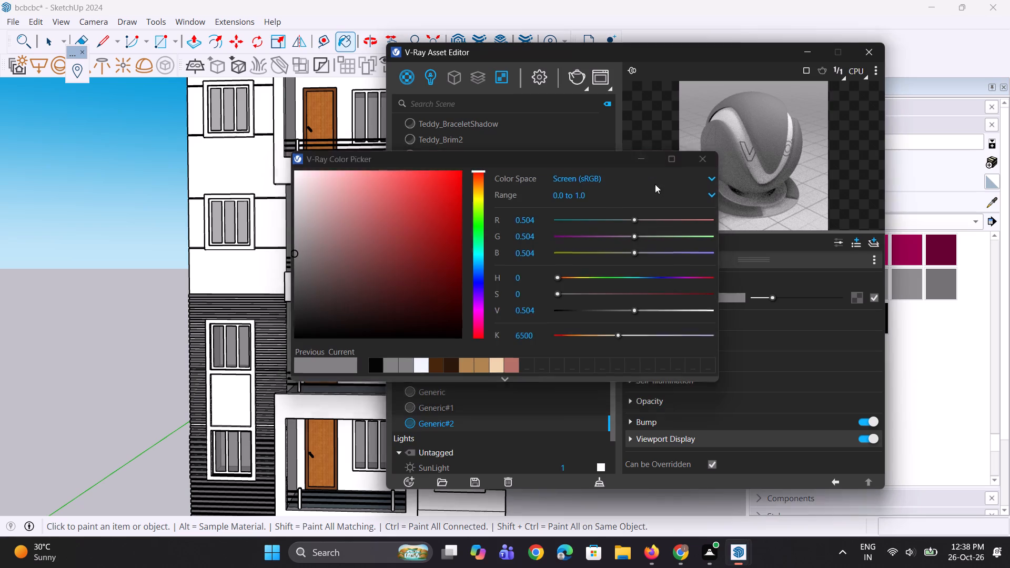
{"action": "left_click_drag", "start_coordinate": [776, 296], "coordinate": [790, 297]}
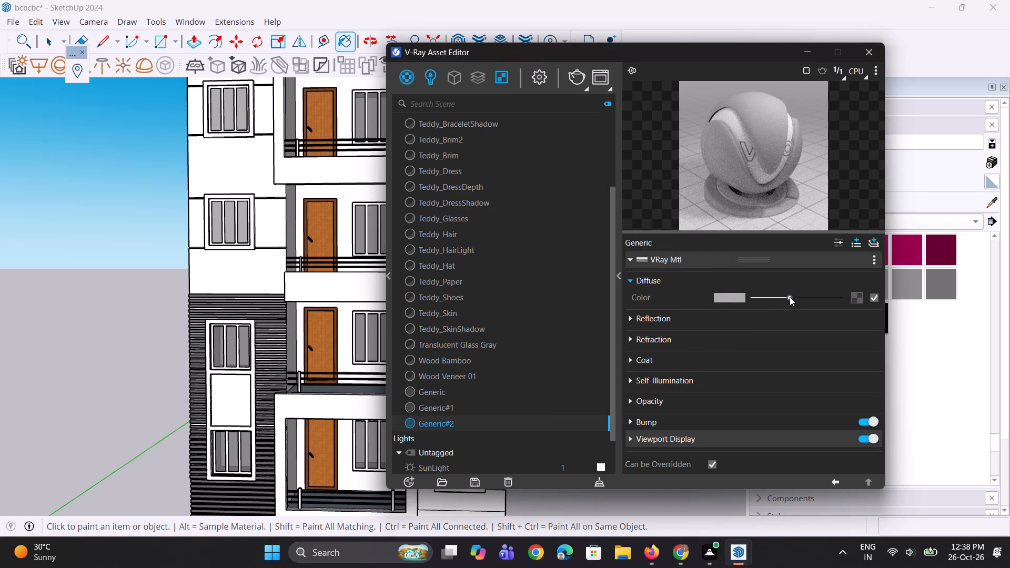
{"action": "left_click_drag", "start_coordinate": [790, 297], "coordinate": [791, 297]}
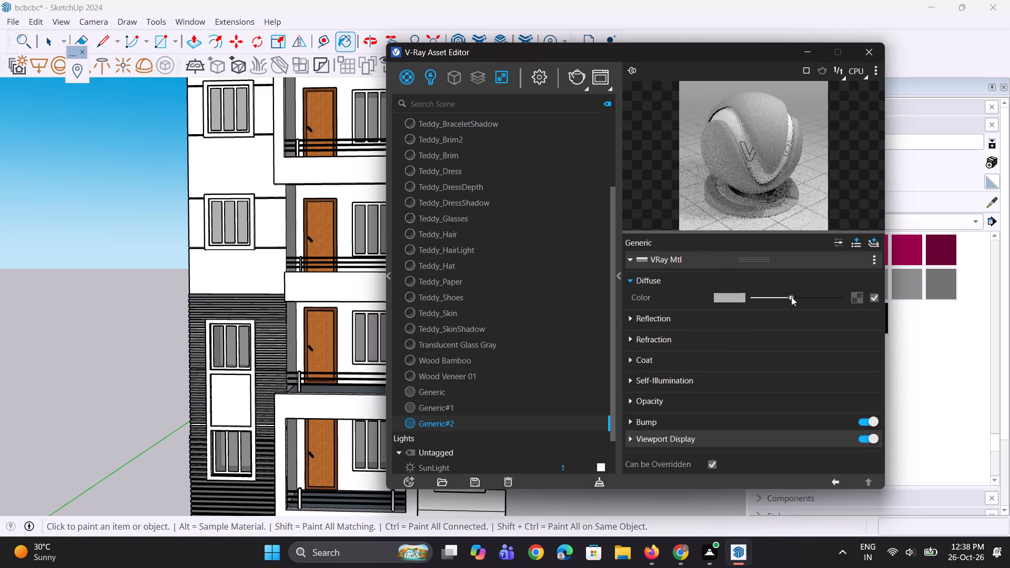
{"action": "left_click_drag", "start_coordinate": [791, 297], "coordinate": [789, 297]}
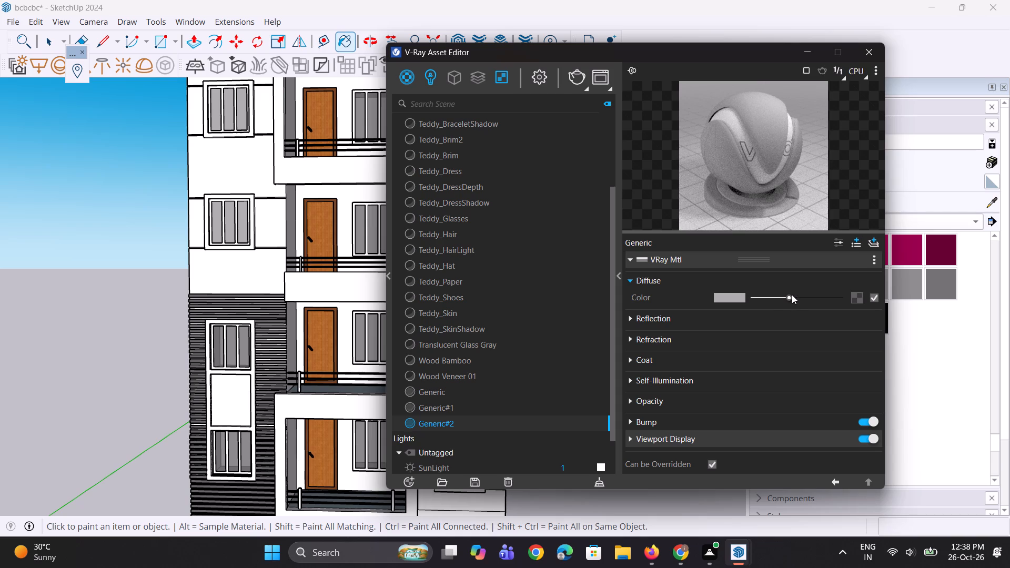
{"action": "left_click", "coordinate": [772, 207]}
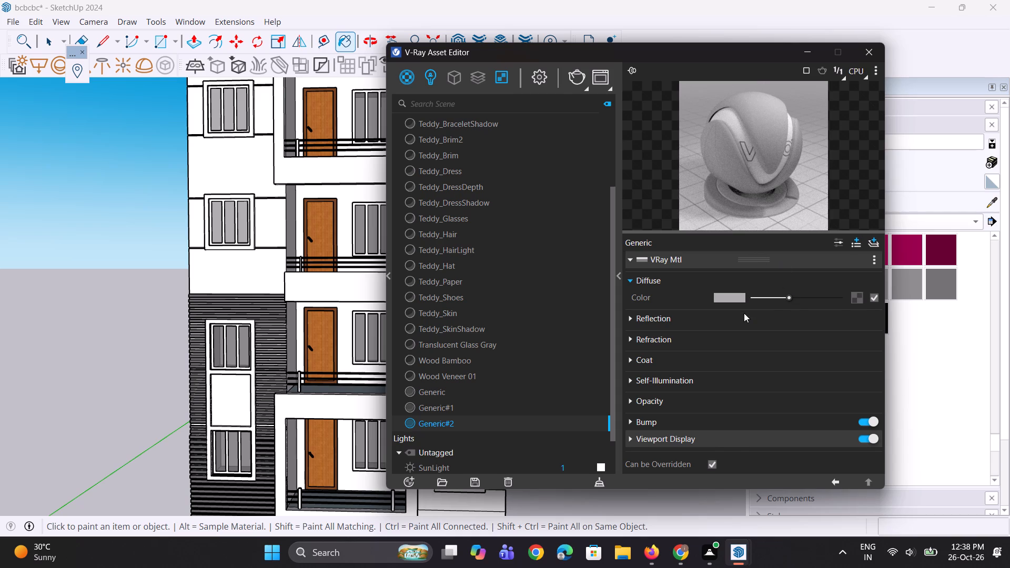
Give the new material a mid-grey reflection color and set its reflection glossiness to 0.95.
{"action": "left_click", "coordinate": [744, 313]}
{"action": "left_click", "coordinate": [767, 333]}
{"action": "left_click_drag", "start_coordinate": [729, 342], "coordinate": [701, 344]}
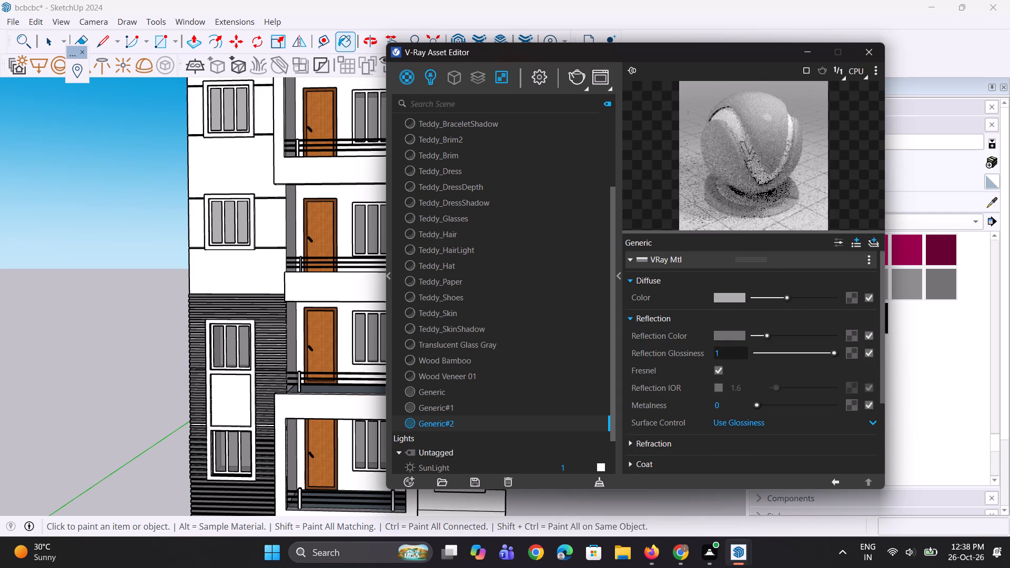
{"action": "left_click_drag", "start_coordinate": [741, 353], "coordinate": [697, 354]}
{"action": "type", "text": "0.95"}
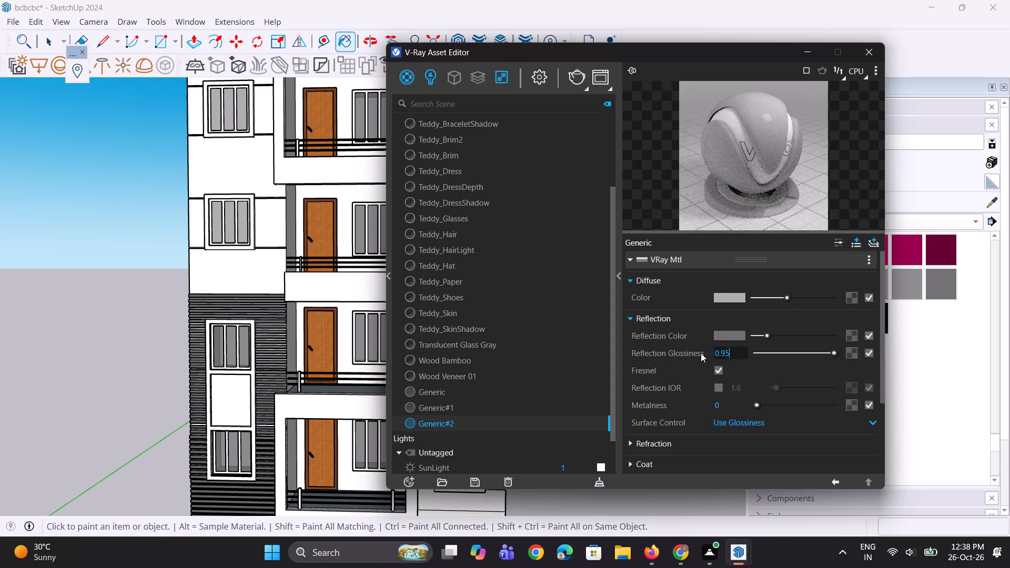
{"action": "key", "text": "Return"}
{"action": "left_click", "coordinate": [696, 168]}
{"action": "left_click", "coordinate": [800, 50]}
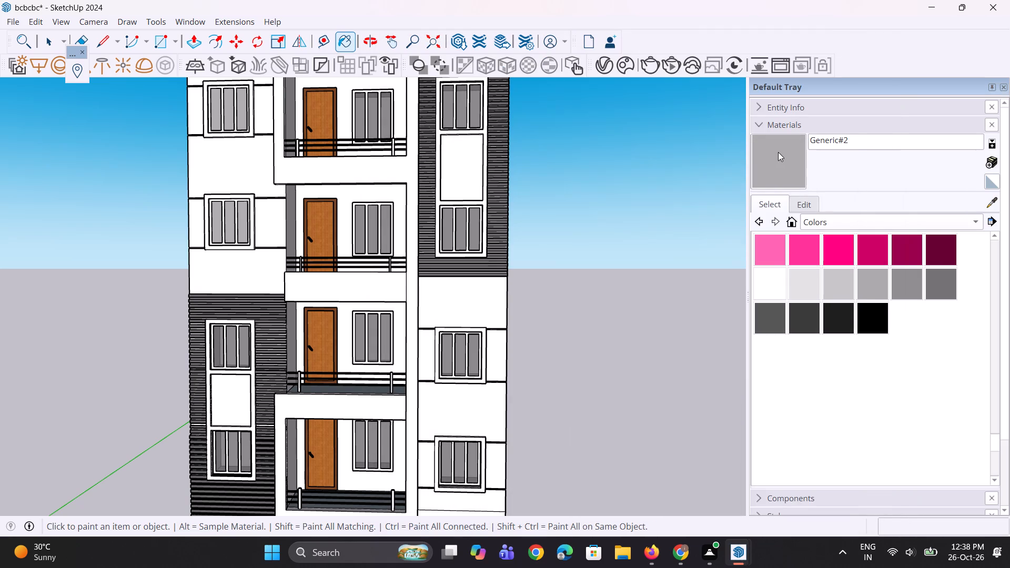
{"action": "left_click_drag", "start_coordinate": [778, 151], "coordinate": [773, 167]}
Erase the stray horizontal line across the wall below the lowest window of the light-walled wing, just above the ground-floor slab.
{"action": "scroll", "coordinate": [494, 259], "scroll_direction": "down", "scroll_amount": 5}
{"action": "scroll", "coordinate": [458, 321], "scroll_direction": "down", "scroll_amount": 2}
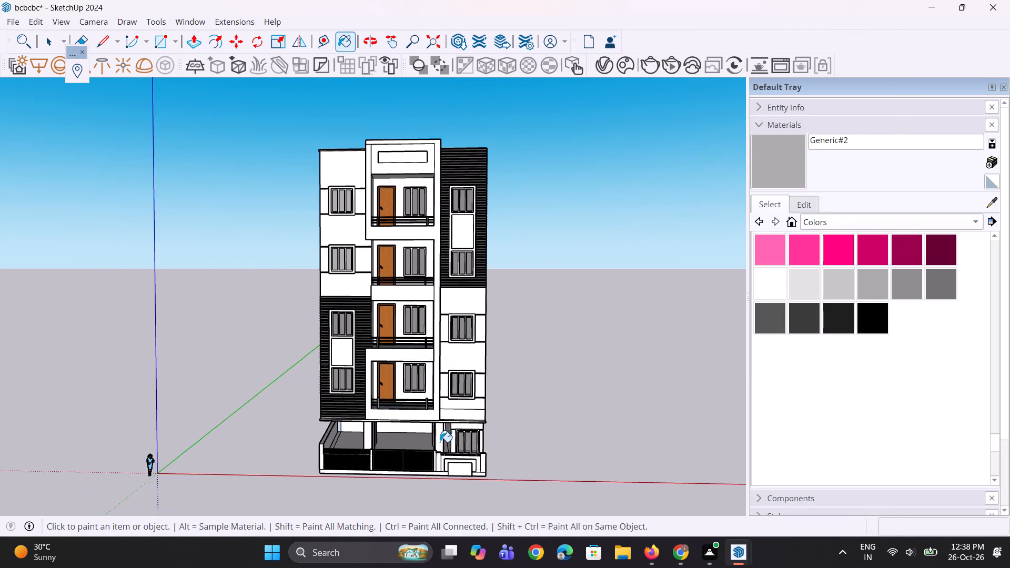
{"action": "scroll", "coordinate": [439, 443], "scroll_direction": "up", "scroll_amount": 4}
{"action": "scroll", "coordinate": [476, 388], "scroll_direction": "up", "scroll_amount": 8}
{"action": "middle_click_drag", "start_coordinate": [442, 427], "coordinate": [402, 410]}
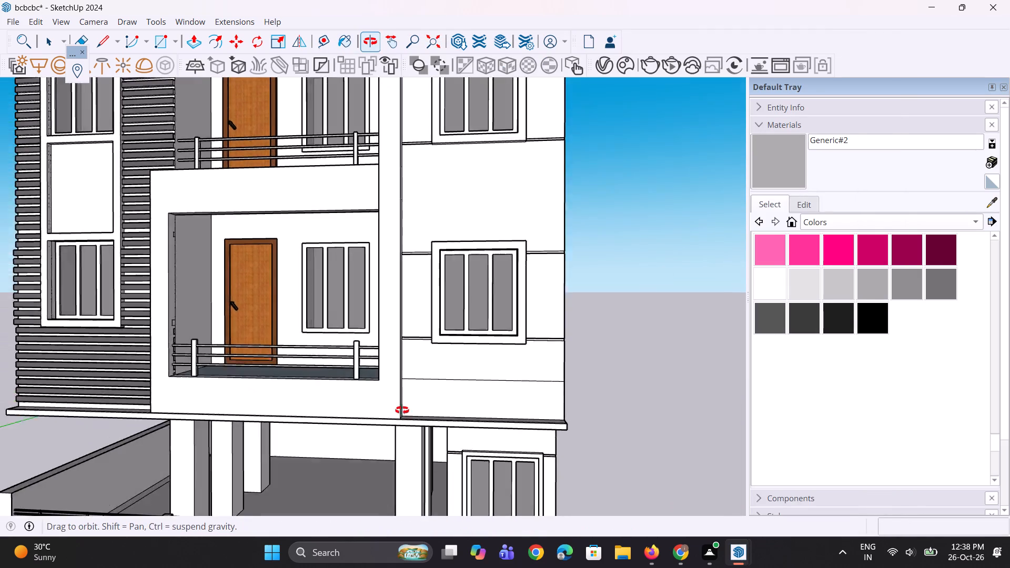
{"action": "middle_click_drag", "start_coordinate": [402, 410], "coordinate": [361, 394]}
{"action": "scroll", "coordinate": [414, 390], "scroll_direction": "up", "scroll_amount": 5}
{"action": "key", "text": "e"}
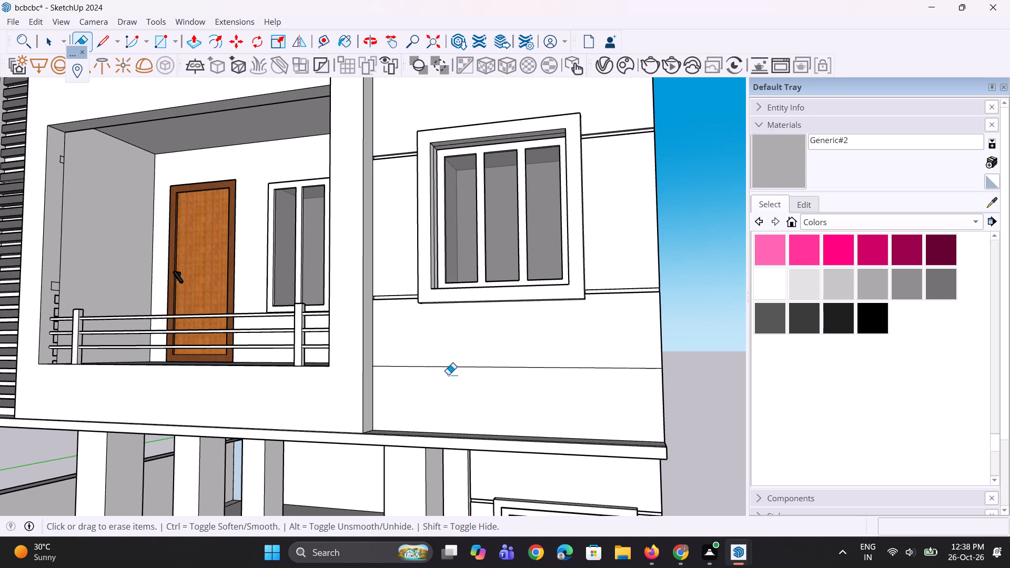
{"action": "left_click_drag", "start_coordinate": [460, 361], "coordinate": [462, 381]}
{"action": "scroll", "coordinate": [440, 412], "scroll_direction": "down", "scroll_amount": 9}
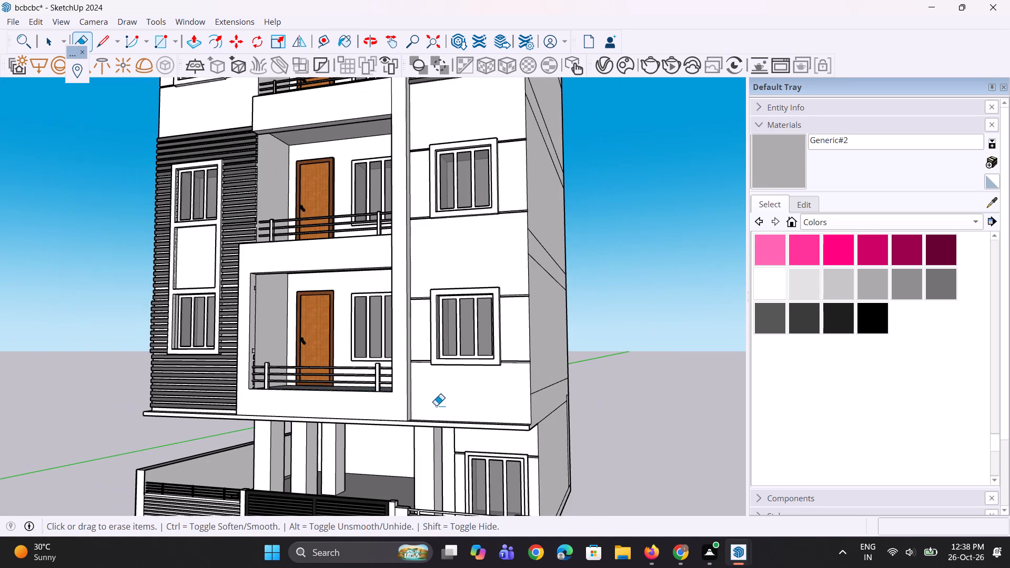
Paint the wall below, beside and above the lowest window of the same wing with Generic#2.
{"action": "middle_click_drag", "start_coordinate": [440, 404], "coordinate": [456, 408]}
{"action": "scroll", "coordinate": [514, 393], "scroll_direction": "up", "scroll_amount": 3}
{"action": "left_click", "coordinate": [778, 165]}
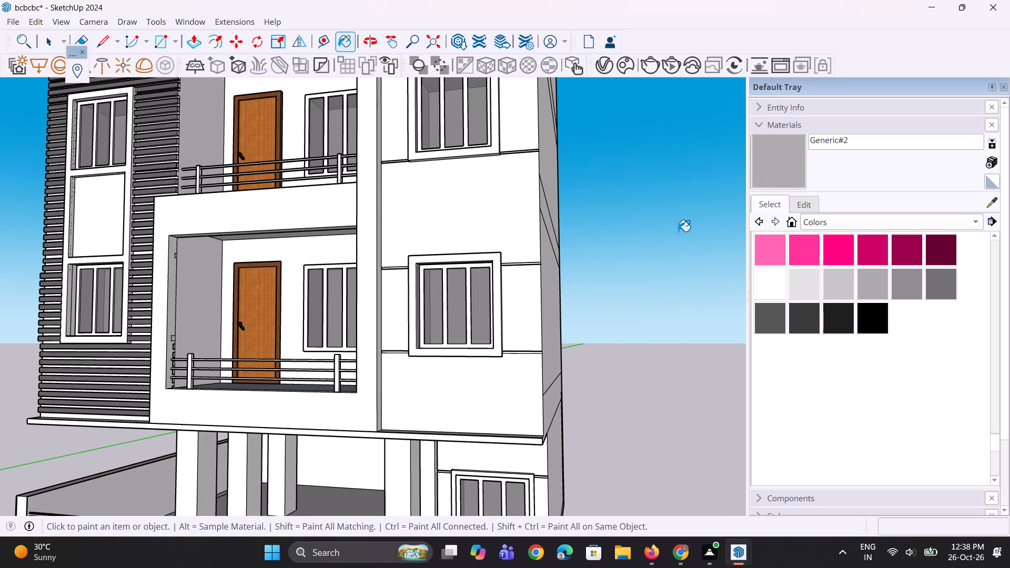
{"action": "left_click", "coordinate": [412, 409]}
{"action": "left_click", "coordinate": [506, 323]}
{"action": "left_click", "coordinate": [504, 215]}
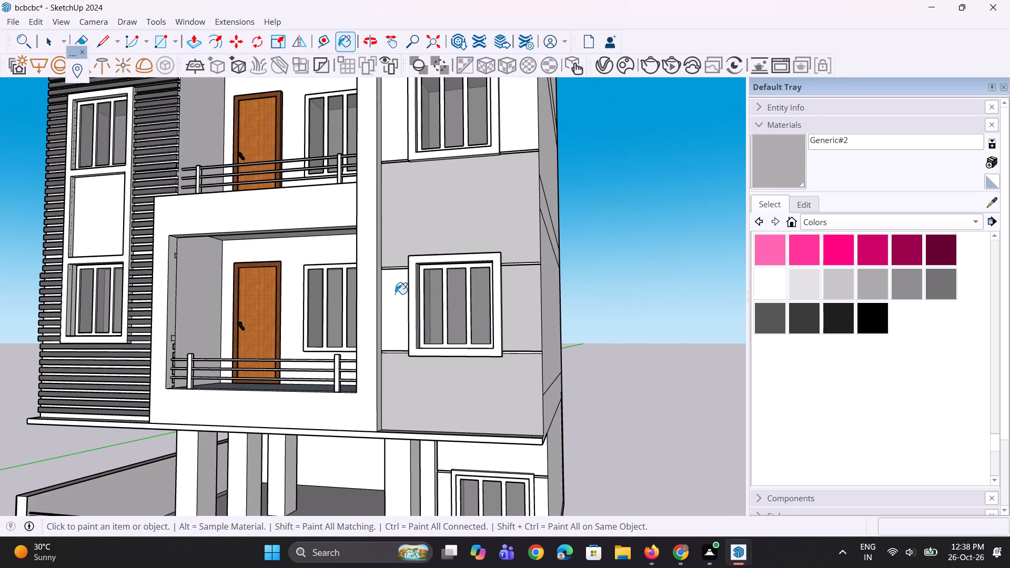
{"action": "left_click", "coordinate": [388, 300]}
Paint the wall faces around the two upper windows of the opposite wing, above its louvers, with Generic#2.
{"action": "scroll", "coordinate": [444, 433], "scroll_direction": "down", "scroll_amount": 12}
{"action": "middle_click_drag", "start_coordinate": [320, 364], "coordinate": [366, 361]}
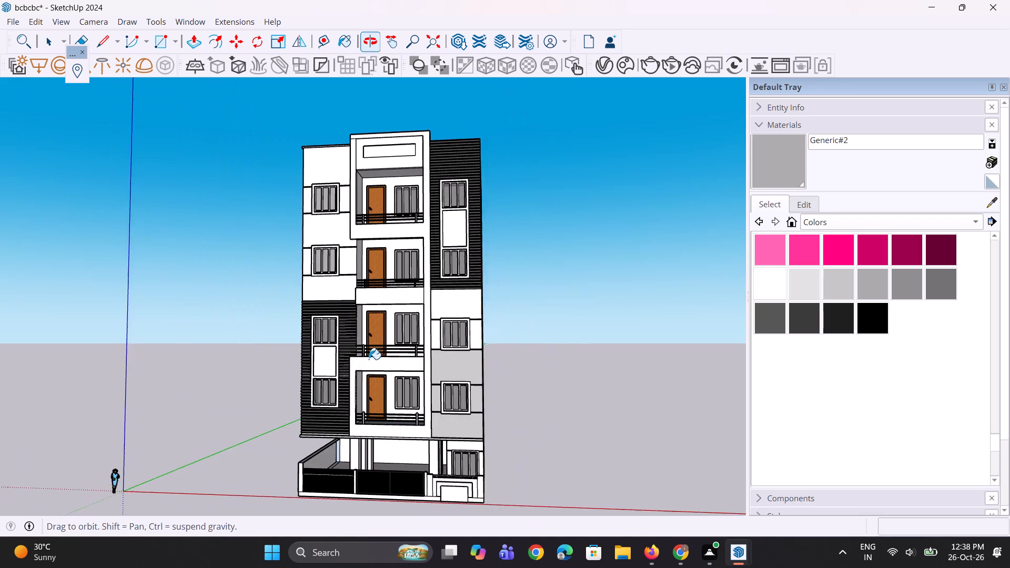
{"action": "scroll", "coordinate": [366, 310], "scroll_direction": "up", "scroll_amount": 6}
{"action": "left_click", "coordinate": [339, 230]}
{"action": "scroll", "coordinate": [338, 180], "scroll_direction": "up", "scroll_amount": 3}
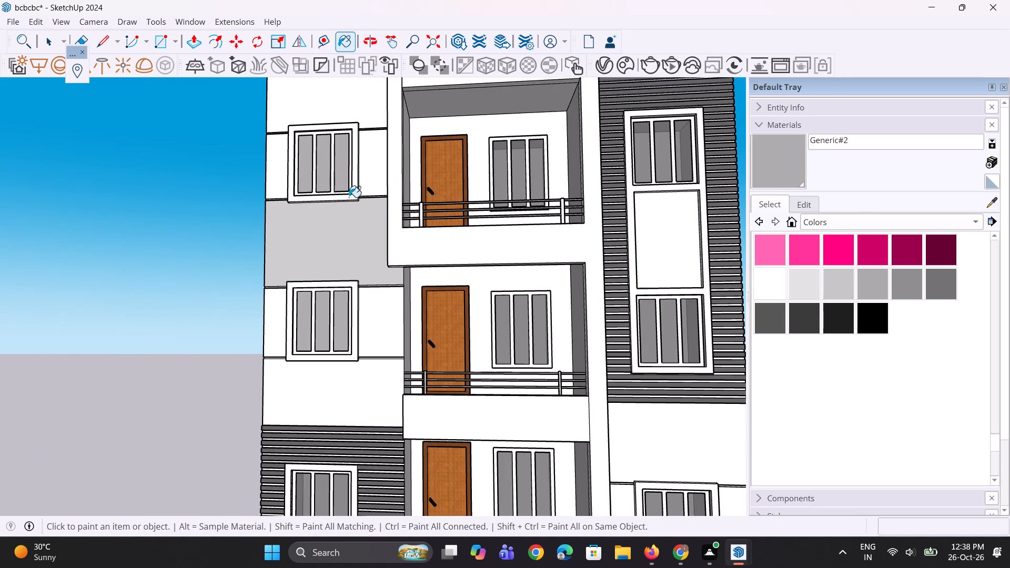
{"action": "scroll", "coordinate": [349, 262], "scroll_direction": "down", "scroll_amount": 5}
{"action": "scroll", "coordinate": [365, 209], "scroll_direction": "up", "scroll_amount": 3}
{"action": "left_click", "coordinate": [346, 124]}
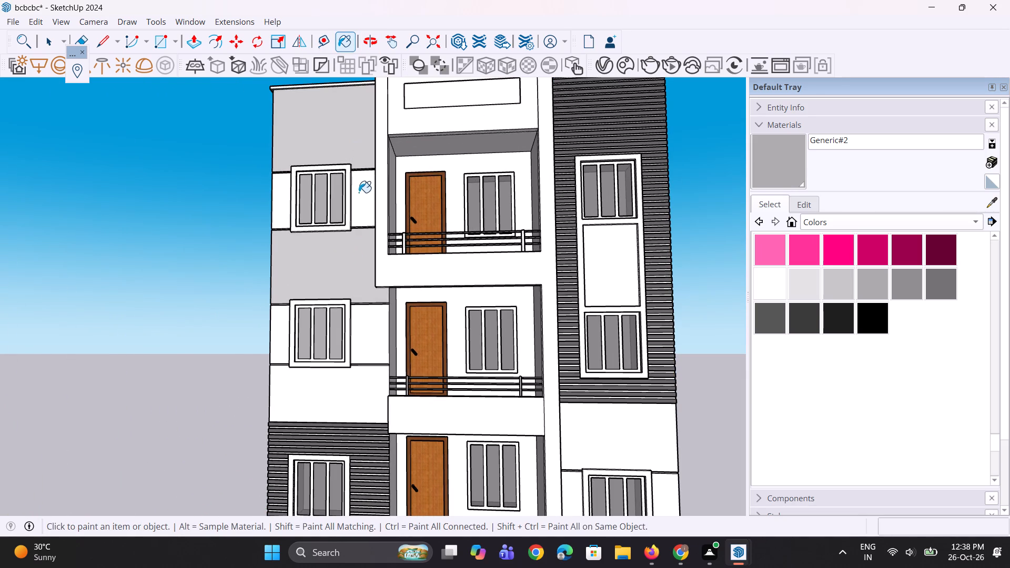
{"action": "left_click", "coordinate": [359, 192]}
{"action": "left_click", "coordinate": [367, 334]}
{"action": "left_click", "coordinate": [344, 401]}
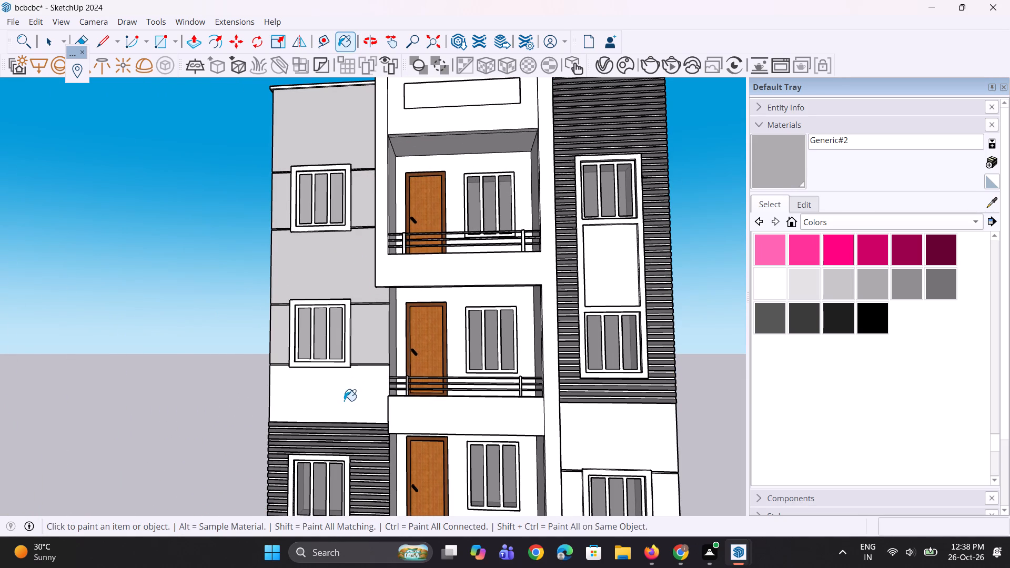
Paint the remaining white wall faces beneath the other wing's louvers, above and beside the second window, with Generic#2.
{"action": "scroll", "coordinate": [307, 354], "scroll_direction": "down", "scroll_amount": 9}
{"action": "left_click", "coordinate": [432, 392]}
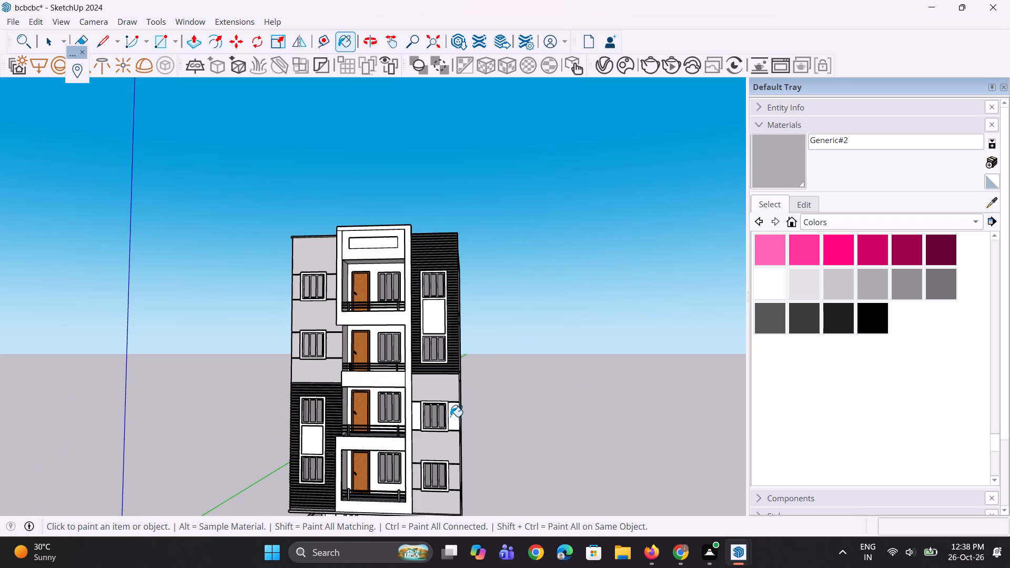
{"action": "left_click", "coordinate": [452, 417]}
Darken the diffuse color of Generic#2 to a slightly deeper grey.
{"action": "scroll", "coordinate": [458, 368], "scroll_direction": "down", "scroll_amount": 9}
{"action": "middle_click_drag", "start_coordinate": [427, 431], "coordinate": [428, 450]}
{"action": "scroll", "coordinate": [429, 439], "scroll_direction": "up", "scroll_amount": 3}
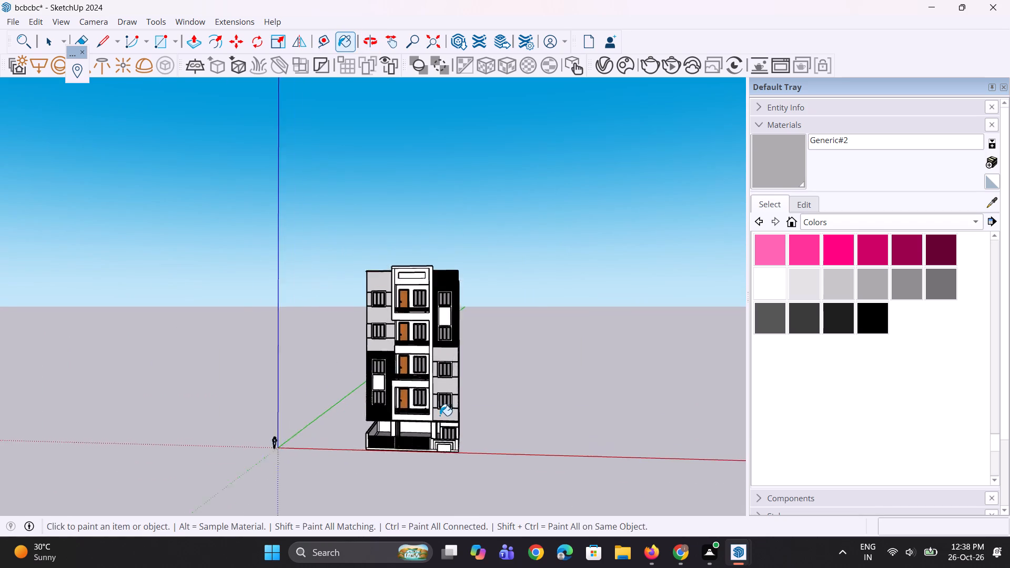
{"action": "scroll", "coordinate": [440, 415], "scroll_direction": "up", "scroll_amount": 7}
{"action": "middle_click_drag", "start_coordinate": [424, 444], "coordinate": [409, 425]}
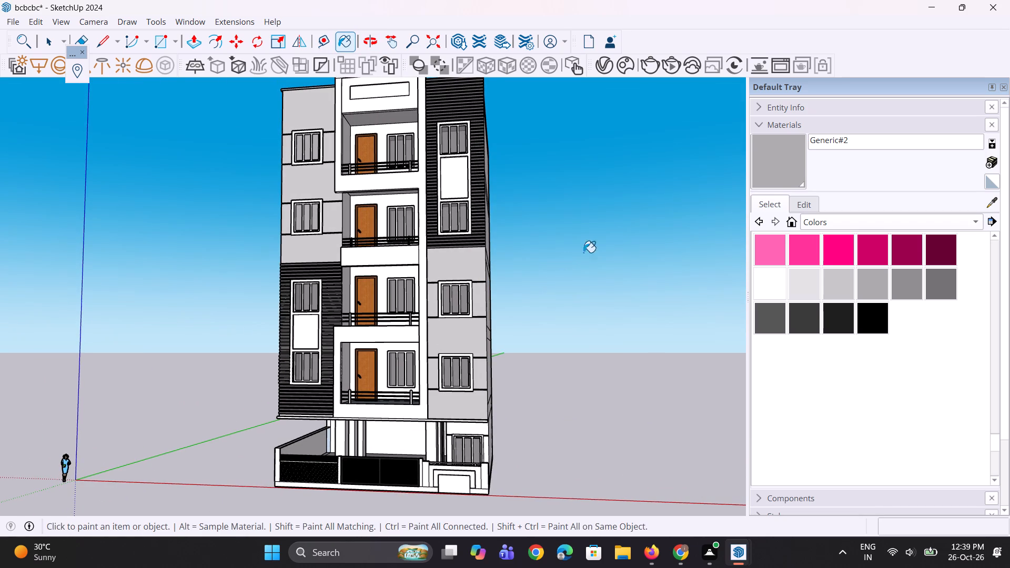
{"action": "left_click_drag", "start_coordinate": [611, 70], "coordinate": [611, 89]}
{"action": "left_click", "coordinate": [600, 66]}
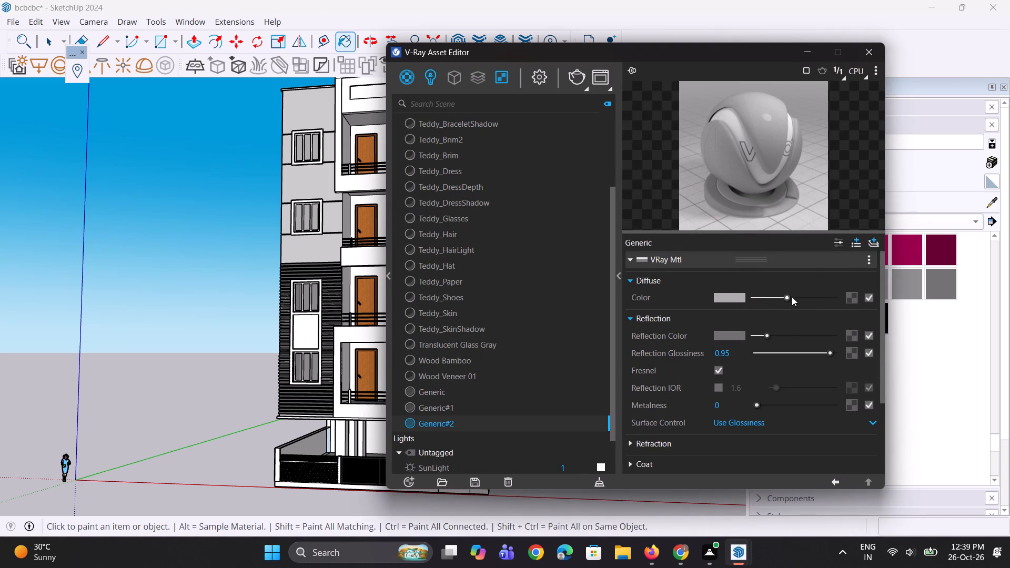
{"action": "left_click_drag", "start_coordinate": [789, 297], "coordinate": [786, 297]}
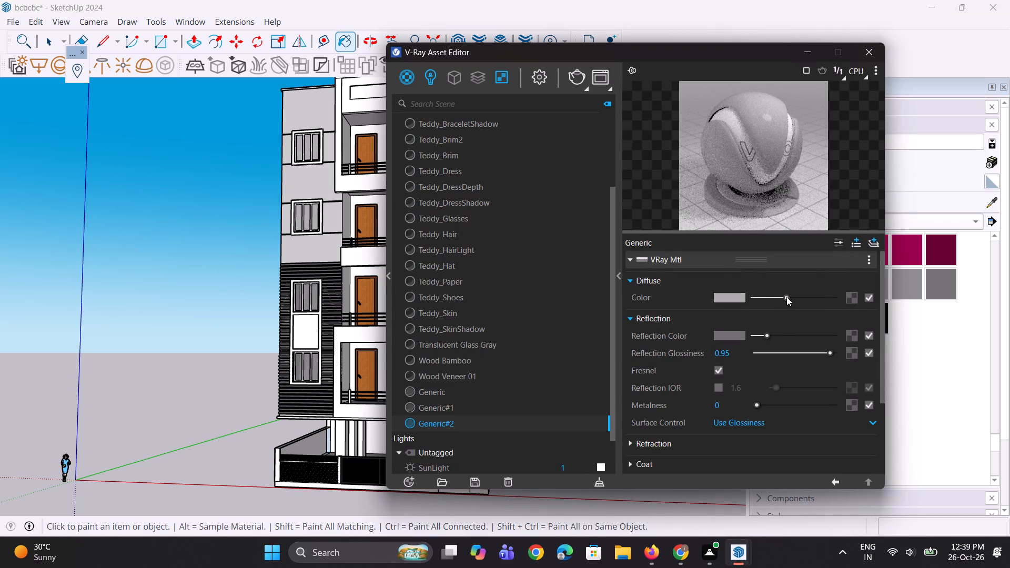
{"action": "left_click_drag", "start_coordinate": [786, 297], "coordinate": [782, 297]}
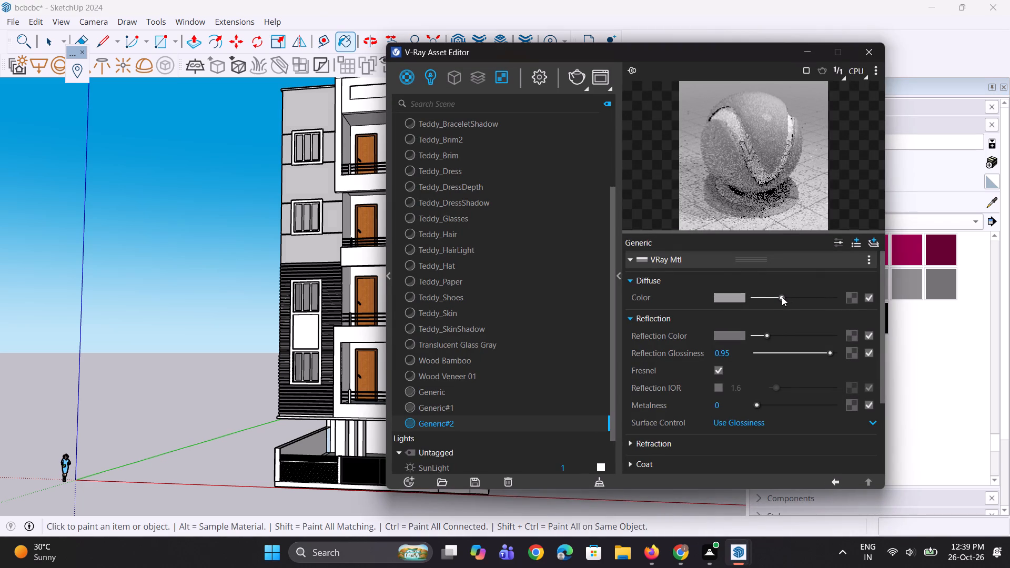
{"action": "left_click_drag", "start_coordinate": [782, 297], "coordinate": [780, 297]}
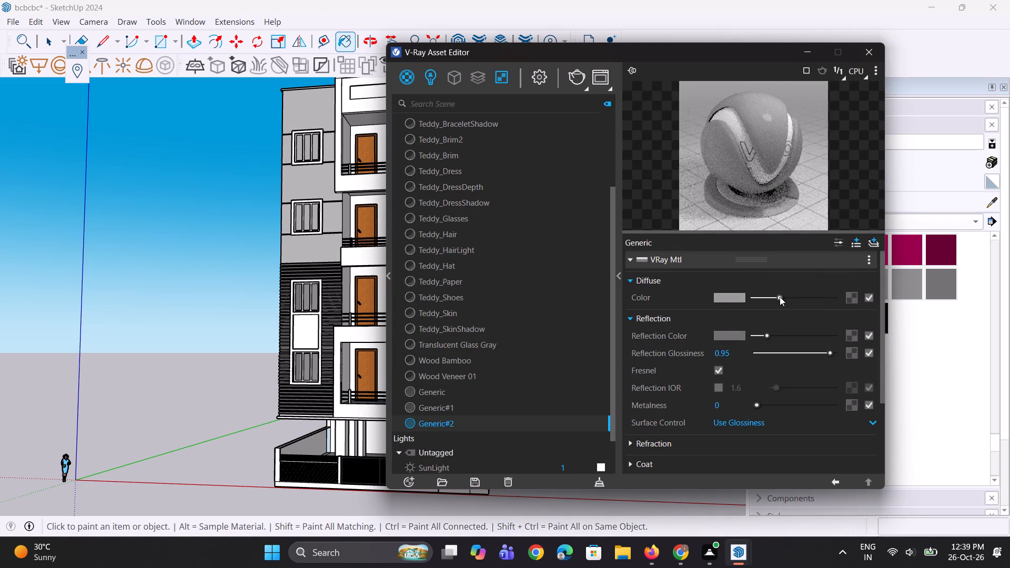
{"action": "left_click_drag", "start_coordinate": [780, 297], "coordinate": [781, 297]}
{"action": "left_click", "coordinate": [754, 187]}
{"action": "left_click", "coordinate": [799, 54]}
Reapply Generic#2 to the wall below the lowest window beneath the louvers, and review the front facade.
{"action": "left_click", "coordinate": [795, 164]}
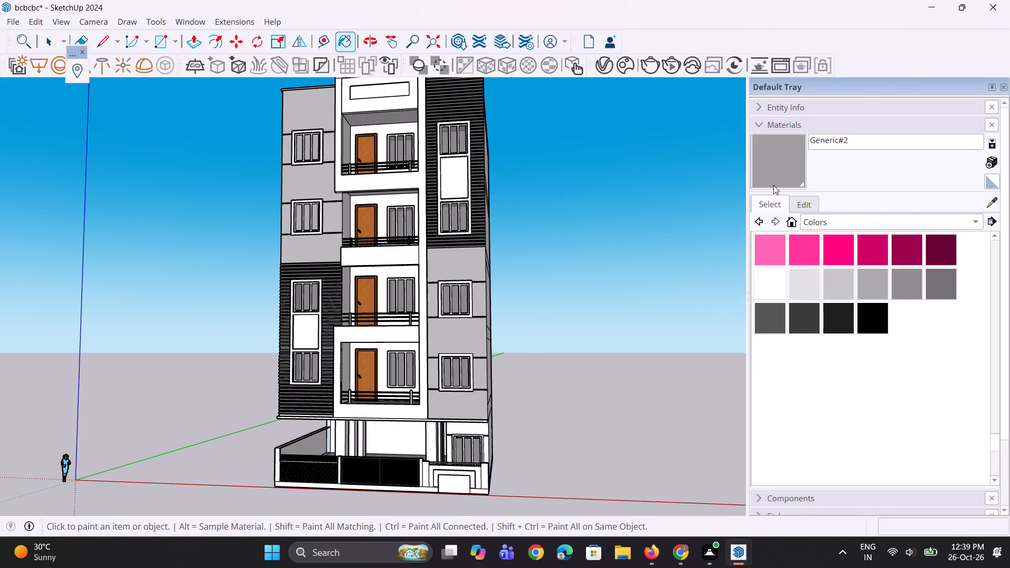
{"action": "scroll", "coordinate": [373, 408], "scroll_direction": "up", "scroll_amount": 3}
{"action": "left_click", "coordinate": [480, 402]}
{"action": "scroll", "coordinate": [439, 491], "scroll_direction": "down", "scroll_amount": 9}
{"action": "scroll", "coordinate": [444, 321], "scroll_direction": "up", "scroll_amount": 9}
{"action": "middle_click_drag", "start_coordinate": [415, 315], "coordinate": [417, 316]}
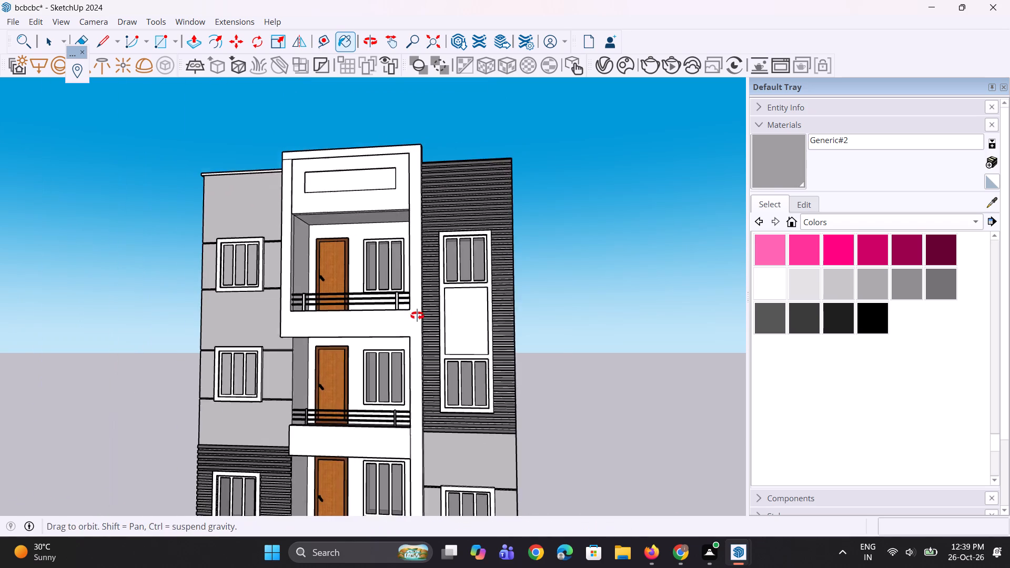
{"action": "middle_click_drag", "start_coordinate": [417, 316], "coordinate": [432, 320]}
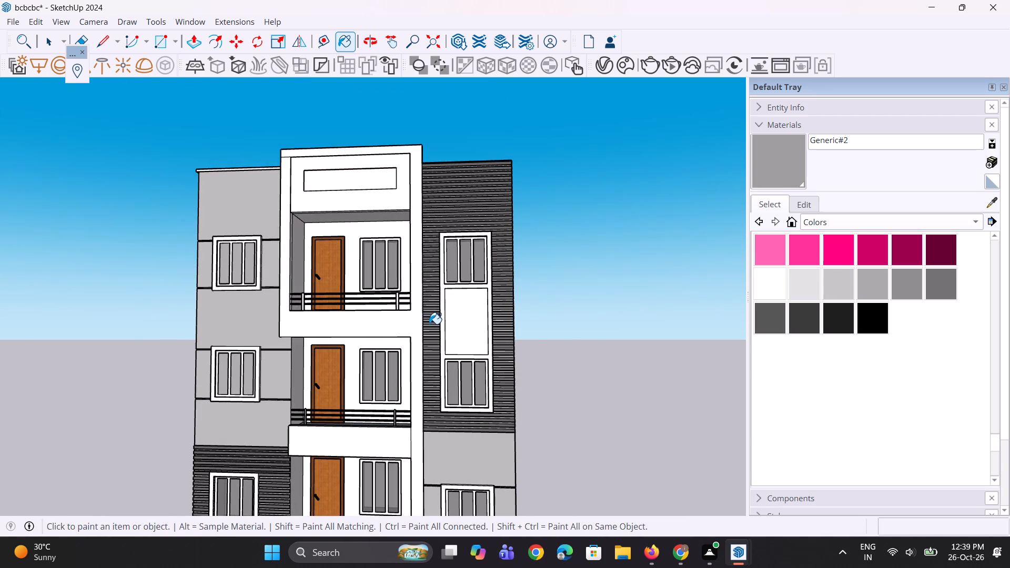
Paint the front faces of the two boundary pillars flanking the low wall below the ground-floor window with Generic#2.
{"action": "scroll", "coordinate": [376, 317], "scroll_direction": "down", "scroll_amount": 7}
{"action": "scroll", "coordinate": [386, 431], "scroll_direction": "up", "scroll_amount": 2}
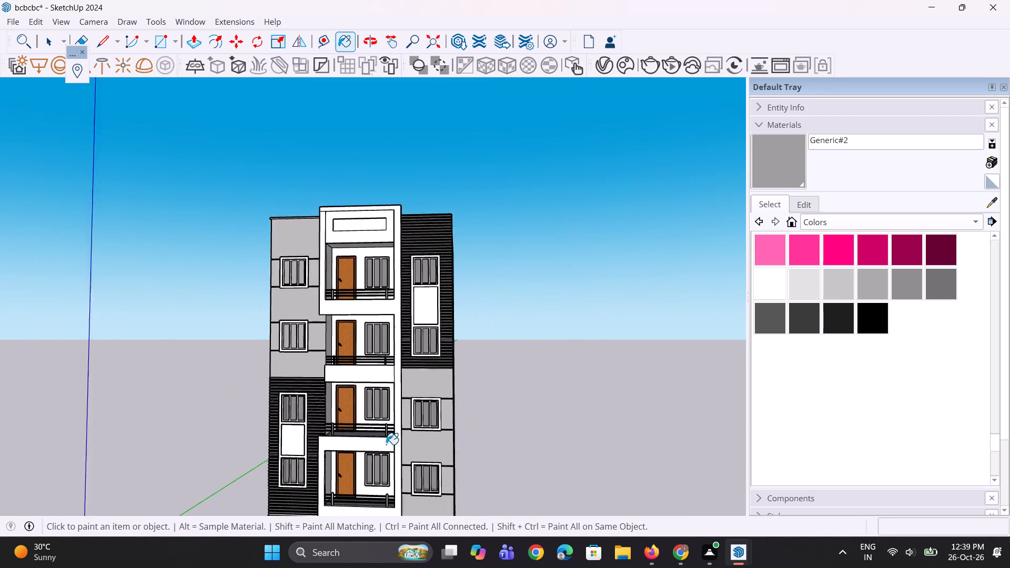
{"action": "scroll", "coordinate": [386, 444], "scroll_direction": "up", "scroll_amount": 2}
{"action": "scroll", "coordinate": [387, 240], "scroll_direction": "down", "scroll_amount": 9}
{"action": "scroll", "coordinate": [428, 389], "scroll_direction": "up", "scroll_amount": 12}
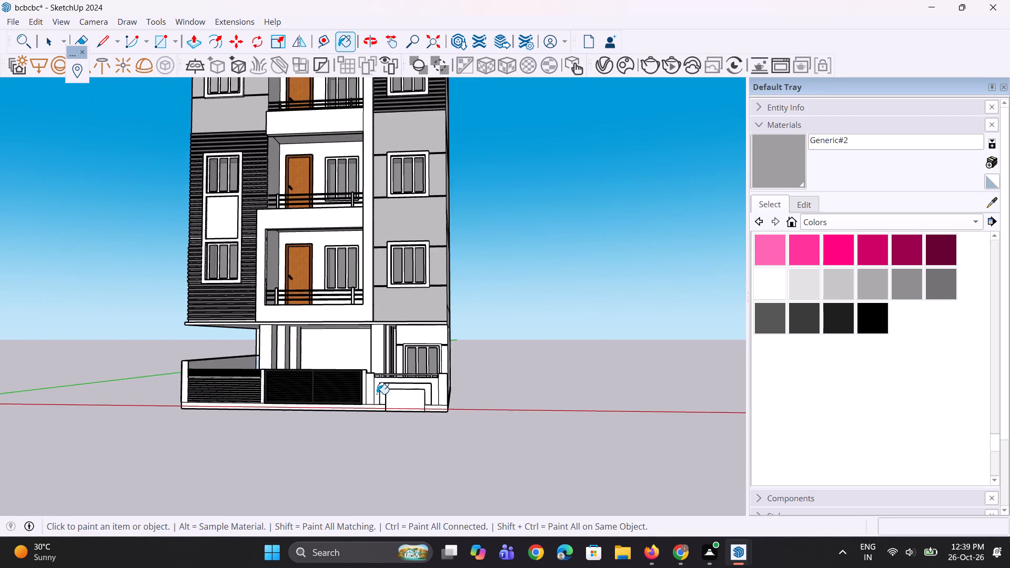
{"action": "scroll", "coordinate": [377, 394], "scroll_direction": "up", "scroll_amount": 2}
{"action": "left_click", "coordinate": [364, 382]}
{"action": "scroll", "coordinate": [447, 384], "scroll_direction": "up", "scroll_amount": 4}
{"action": "left_click", "coordinate": [502, 388]}
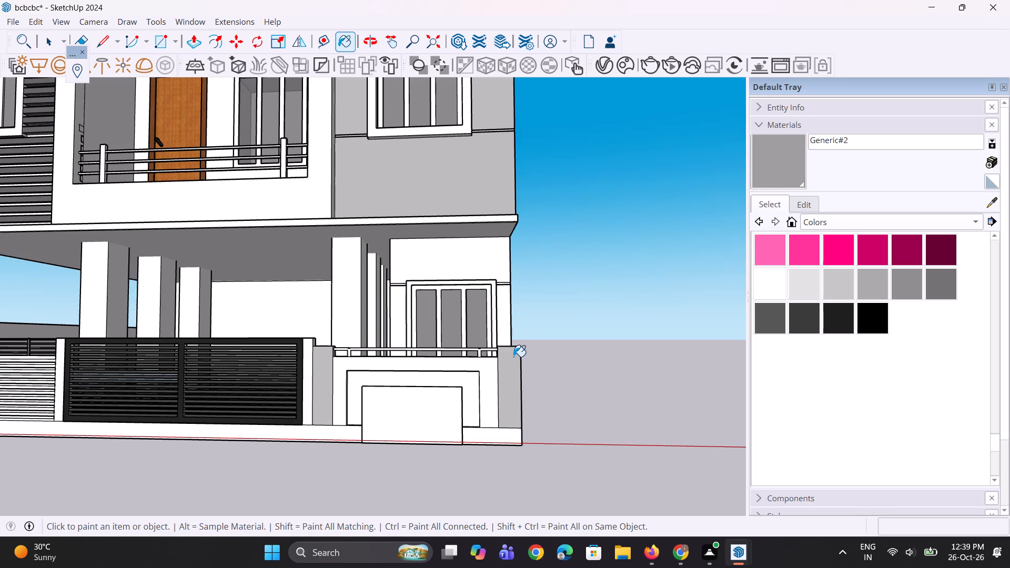
Paint the exposed side and top faces of the same two boundary pillars with Generic#2.
{"action": "middle_click_drag", "start_coordinate": [510, 369], "coordinate": [502, 454]}
{"action": "scroll", "coordinate": [500, 350], "scroll_direction": "up", "scroll_amount": 8}
{"action": "left_click", "coordinate": [513, 392]}
{"action": "middle_click_drag", "start_coordinate": [507, 421], "coordinate": [334, 330]}
{"action": "scroll", "coordinate": [507, 421], "scroll_direction": "up", "scroll_amount": 1}
{"action": "left_click", "coordinate": [388, 375]}
{"action": "scroll", "coordinate": [120, 362], "scroll_direction": "up", "scroll_amount": 2}
{"action": "left_click", "coordinate": [119, 347]}
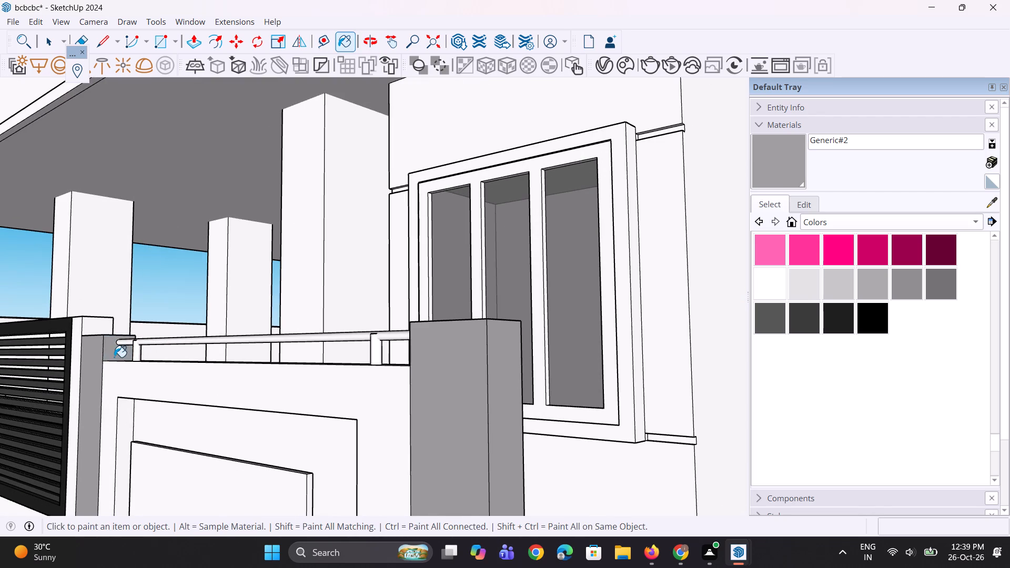
{"action": "scroll", "coordinate": [92, 341], "scroll_direction": "up", "scroll_amount": 1}
{"action": "middle_click_drag", "start_coordinate": [92, 341], "coordinate": [276, 427]}
{"action": "left_click", "coordinate": [55, 373]}
Paint the front, top and outer faces of the side boundary wall beside the white slatted fence with Generic#2.
{"action": "scroll", "coordinate": [332, 342], "scroll_direction": "down", "scroll_amount": 2}
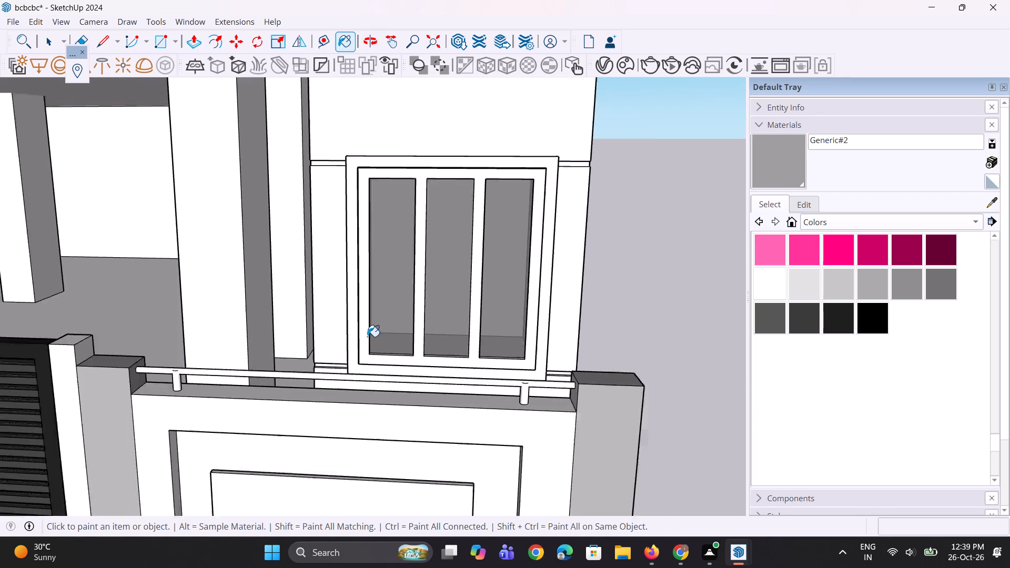
{"action": "scroll", "coordinate": [367, 337], "scroll_direction": "down", "scroll_amount": 8}
{"action": "scroll", "coordinate": [301, 499], "scroll_direction": "up", "scroll_amount": 1}
{"action": "middle_click_drag", "start_coordinate": [301, 499], "coordinate": [353, 452]}
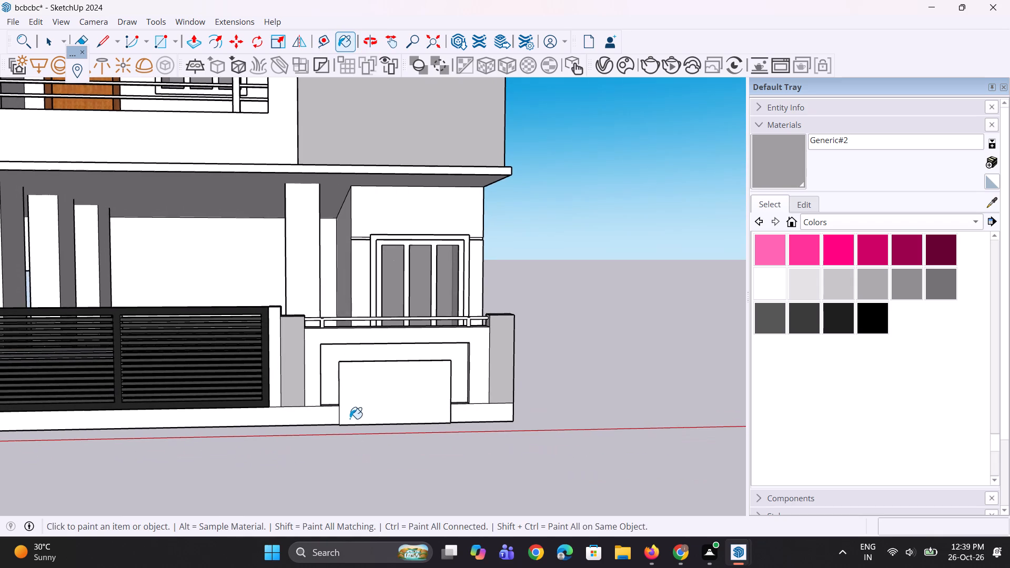
{"action": "scroll", "coordinate": [370, 458], "scroll_direction": "down", "scroll_amount": 10}
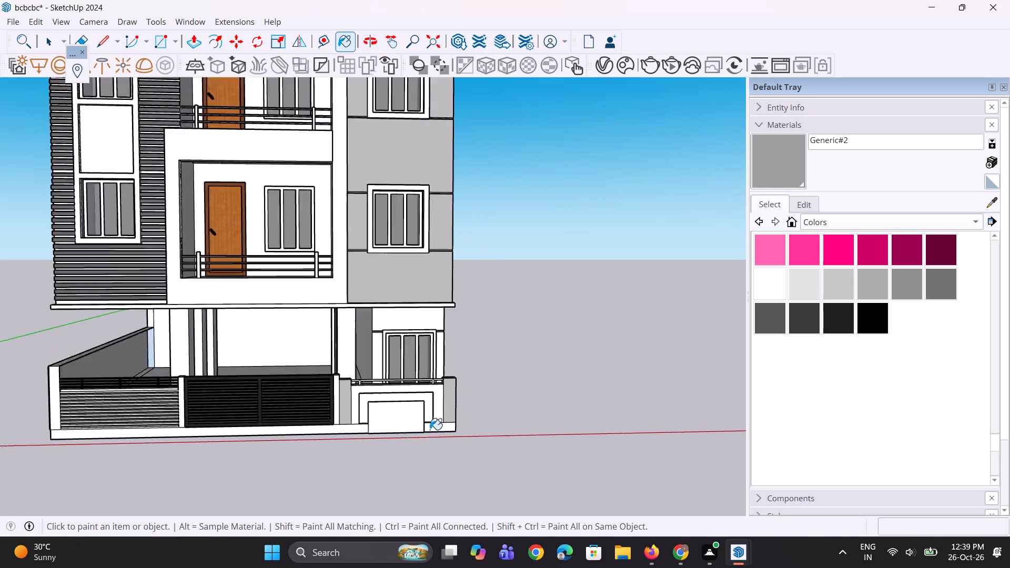
{"action": "scroll", "coordinate": [40, 399], "scroll_direction": "up", "scroll_amount": 6}
{"action": "left_click", "coordinate": [157, 415]}
{"action": "middle_click_drag", "start_coordinate": [129, 418], "coordinate": [98, 474]}
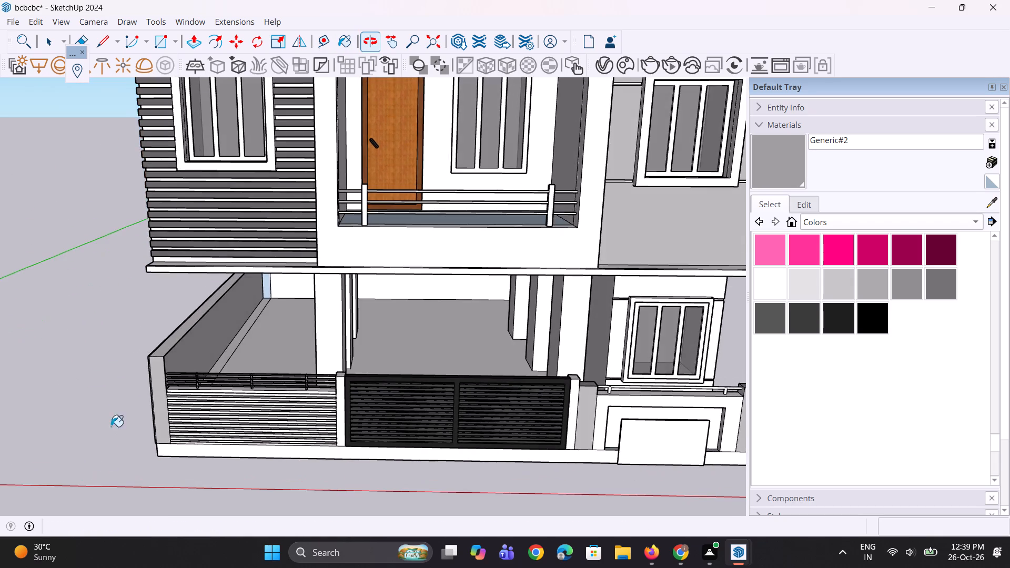
{"action": "scroll", "coordinate": [149, 376], "scroll_direction": "up", "scroll_amount": 2}
{"action": "left_click_drag", "start_coordinate": [170, 337], "coordinate": [170, 343]}
{"action": "left_click", "coordinate": [190, 372]}
{"action": "scroll", "coordinate": [151, 374], "scroll_direction": "up", "scroll_amount": 1}
{"action": "middle_click_drag", "start_coordinate": [158, 377], "coordinate": [290, 349]}
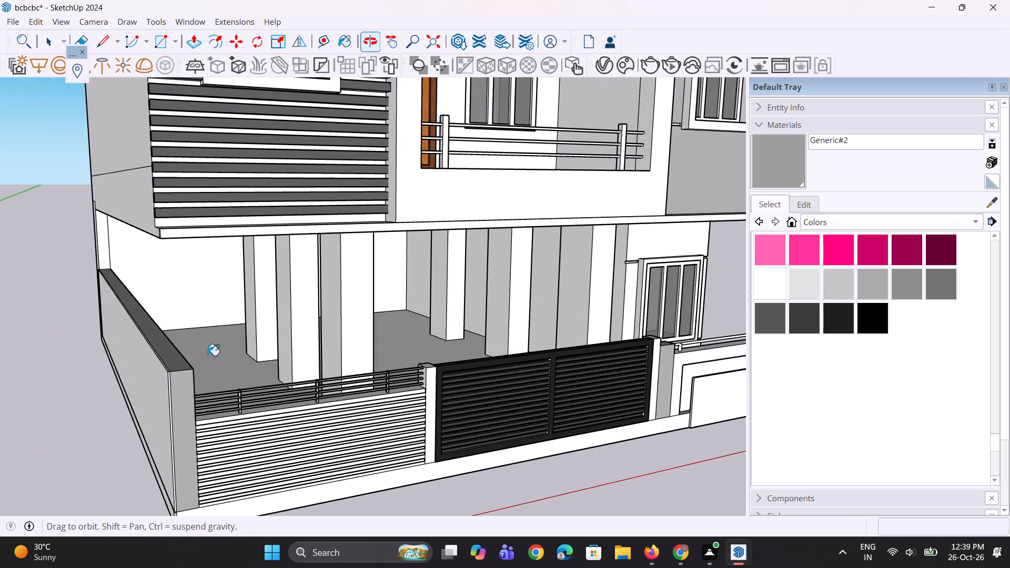
{"action": "left_click", "coordinate": [160, 402]}
Paint the remaining narrow white strip on the front end of the side boundary wall with Generic#2.
{"action": "scroll", "coordinate": [167, 392], "scroll_direction": "up", "scroll_amount": 10}
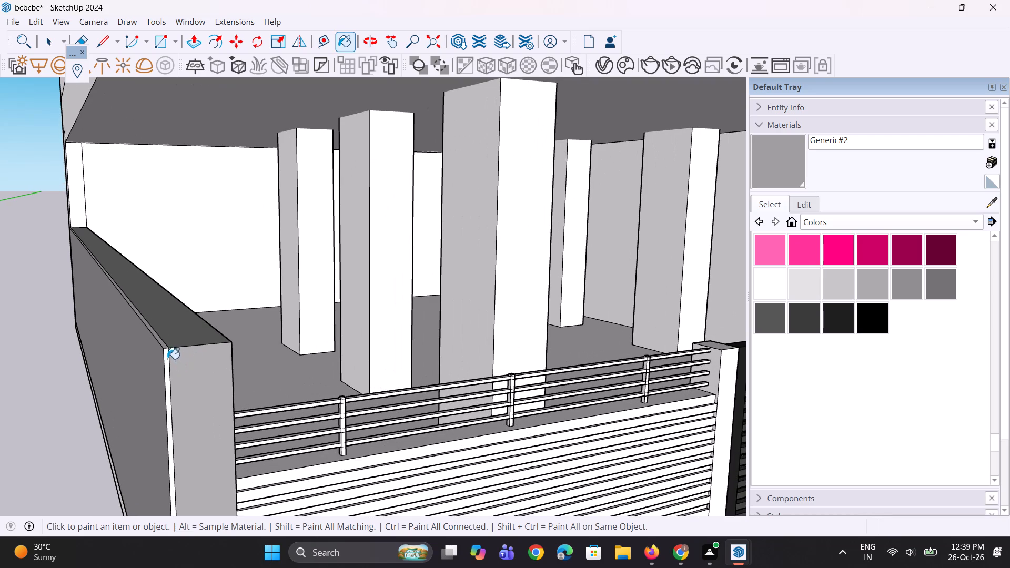
{"action": "left_click", "coordinate": [165, 358]}
{"action": "middle_click_drag", "start_coordinate": [172, 372], "coordinate": [139, 332]}
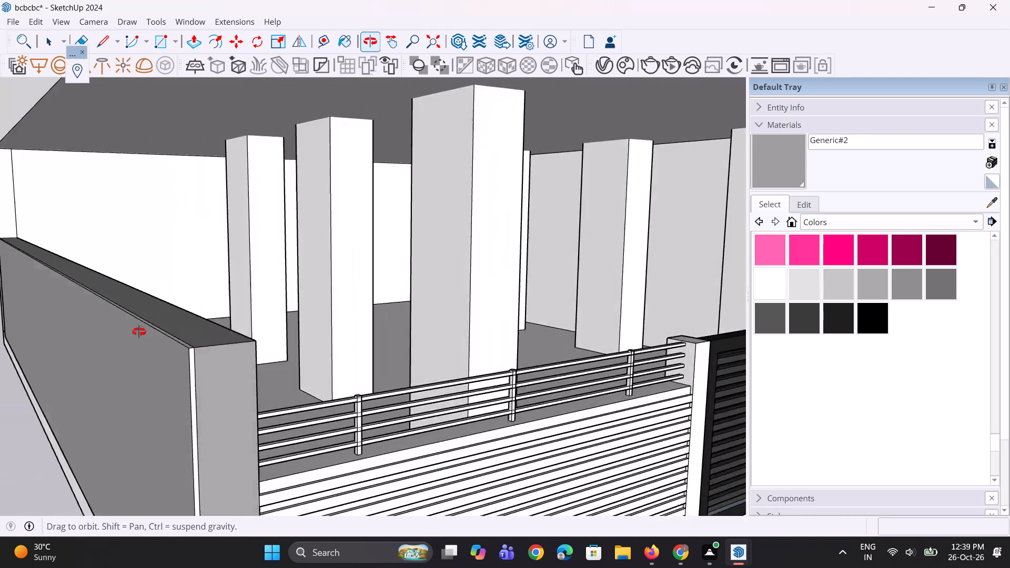
{"action": "middle_click_drag", "start_coordinate": [139, 332], "coordinate": [96, 296]}
{"action": "left_click", "coordinate": [122, 322]}
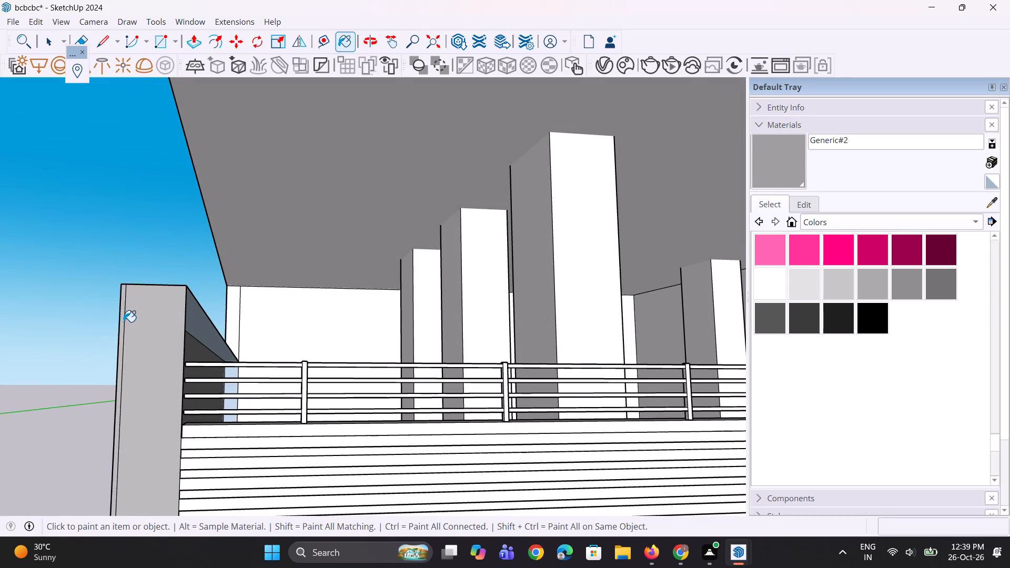
Examine the painted end of the side boundary wall from its outer side, front and above.
{"action": "scroll", "coordinate": [155, 314], "scroll_direction": "down", "scroll_amount": 5}
{"action": "middle_click_drag", "start_coordinate": [102, 359], "coordinate": [127, 398]}
{"action": "scroll", "coordinate": [130, 403], "scroll_direction": "up", "scroll_amount": 4}
{"action": "scroll", "coordinate": [197, 401], "scroll_direction": "up", "scroll_amount": 1}
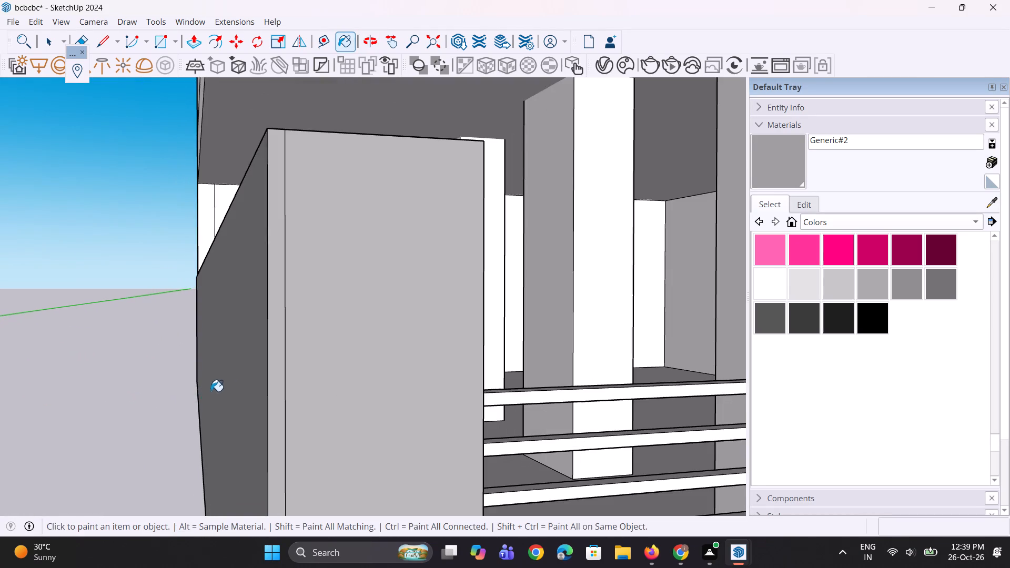
{"action": "middle_click_drag", "start_coordinate": [223, 386], "coordinate": [189, 518]}
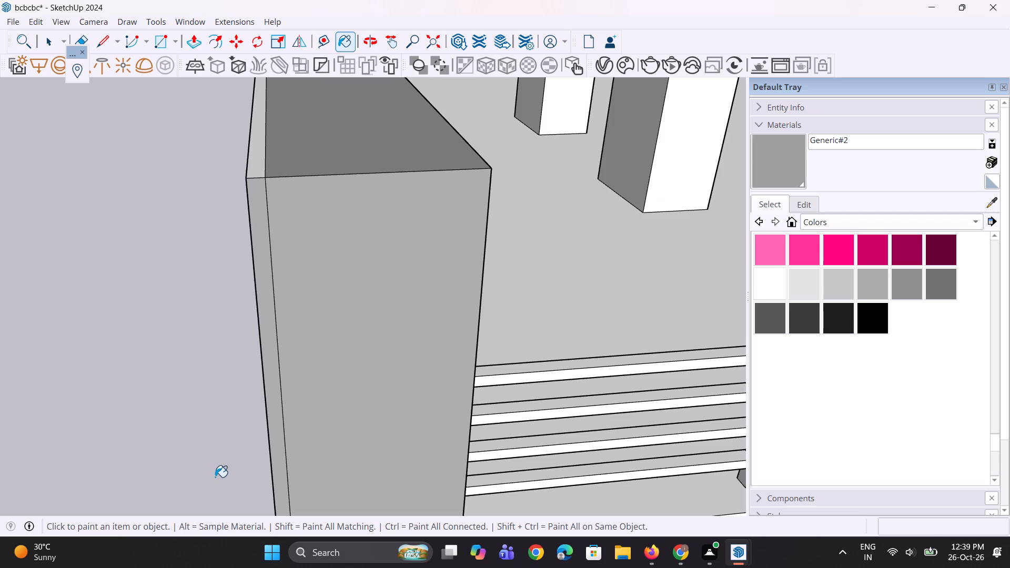
{"action": "middle_click_drag", "start_coordinate": [209, 377], "coordinate": [180, 334]}
{"action": "scroll", "coordinate": [185, 291], "scroll_direction": "down", "scroll_amount": 10}
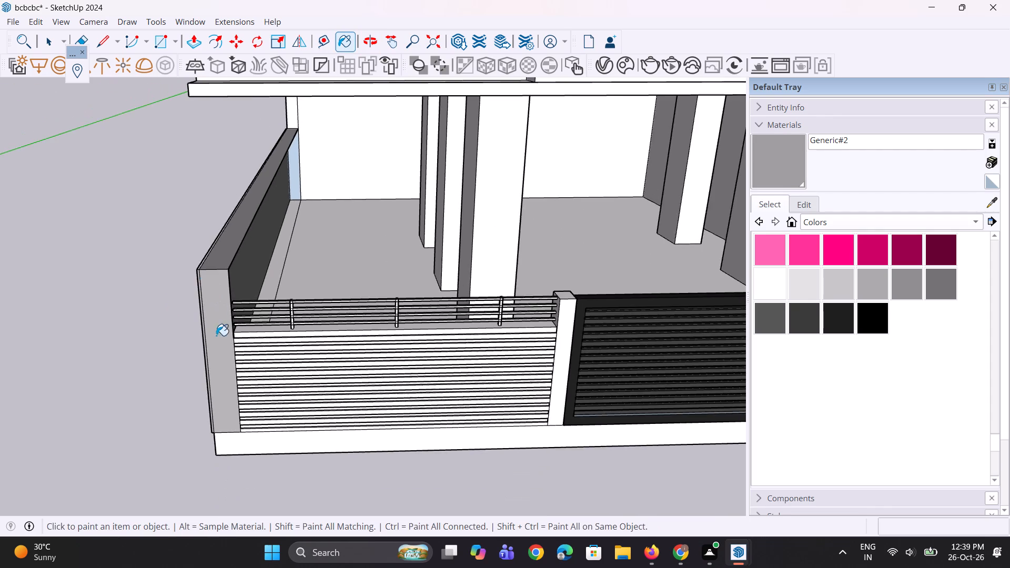
{"action": "middle_click_drag", "start_coordinate": [216, 336], "coordinate": [195, 423]}
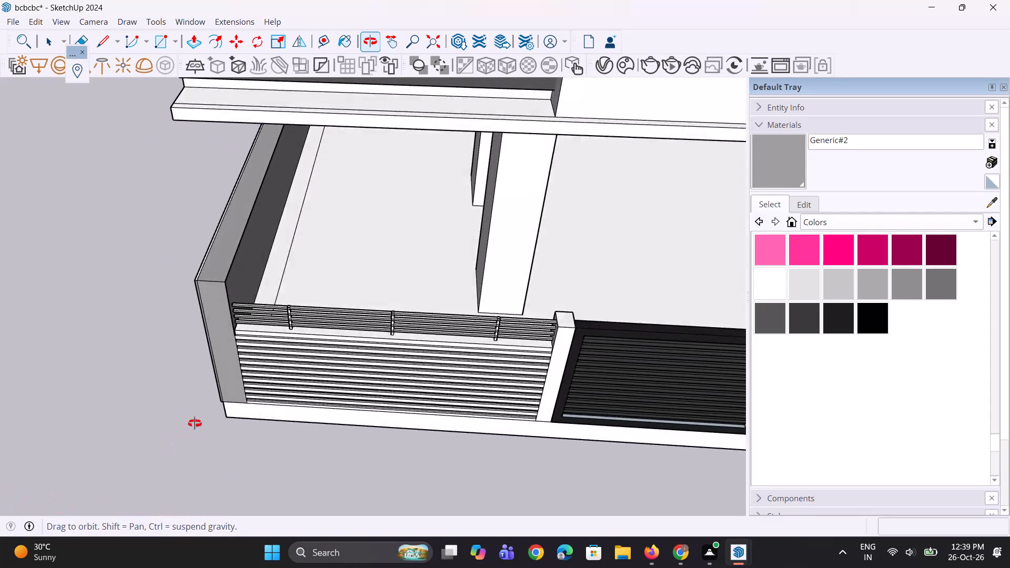
{"action": "middle_click_drag", "start_coordinate": [195, 423], "coordinate": [207, 400]}
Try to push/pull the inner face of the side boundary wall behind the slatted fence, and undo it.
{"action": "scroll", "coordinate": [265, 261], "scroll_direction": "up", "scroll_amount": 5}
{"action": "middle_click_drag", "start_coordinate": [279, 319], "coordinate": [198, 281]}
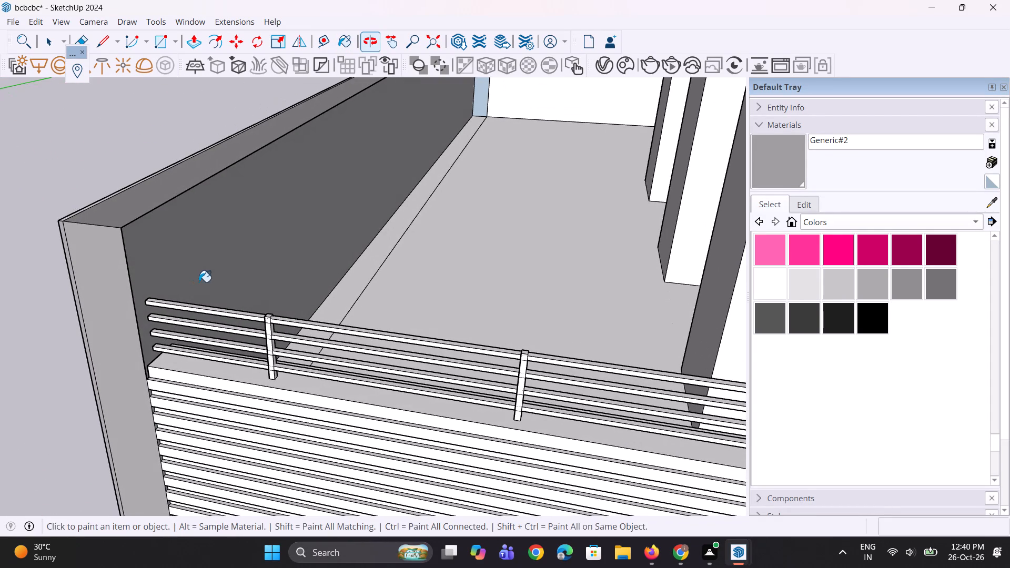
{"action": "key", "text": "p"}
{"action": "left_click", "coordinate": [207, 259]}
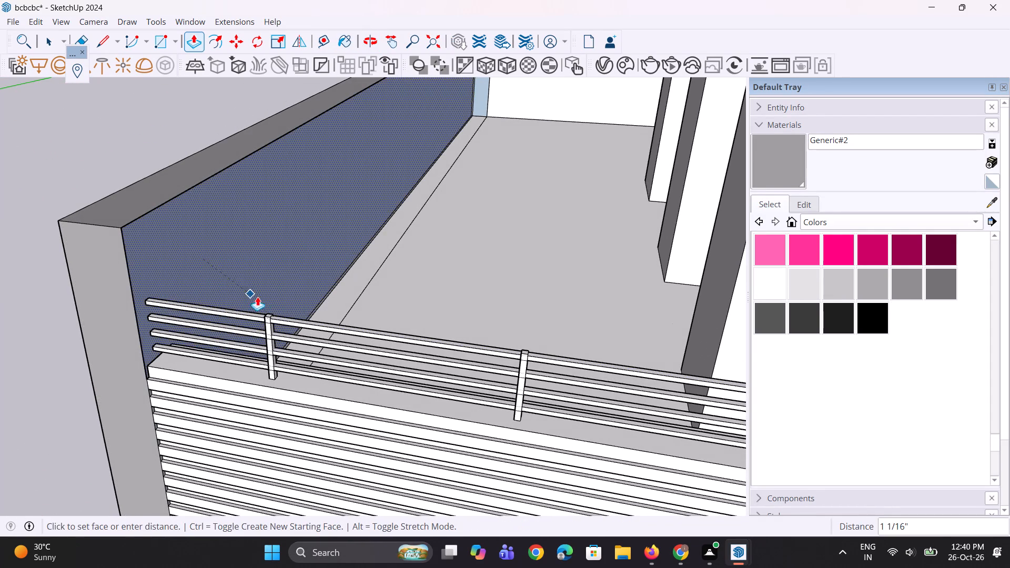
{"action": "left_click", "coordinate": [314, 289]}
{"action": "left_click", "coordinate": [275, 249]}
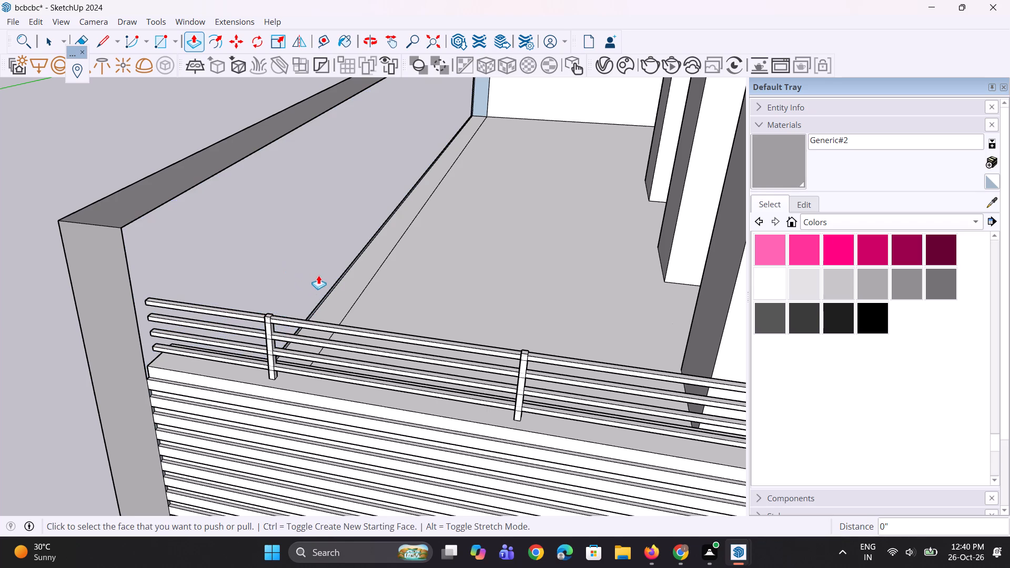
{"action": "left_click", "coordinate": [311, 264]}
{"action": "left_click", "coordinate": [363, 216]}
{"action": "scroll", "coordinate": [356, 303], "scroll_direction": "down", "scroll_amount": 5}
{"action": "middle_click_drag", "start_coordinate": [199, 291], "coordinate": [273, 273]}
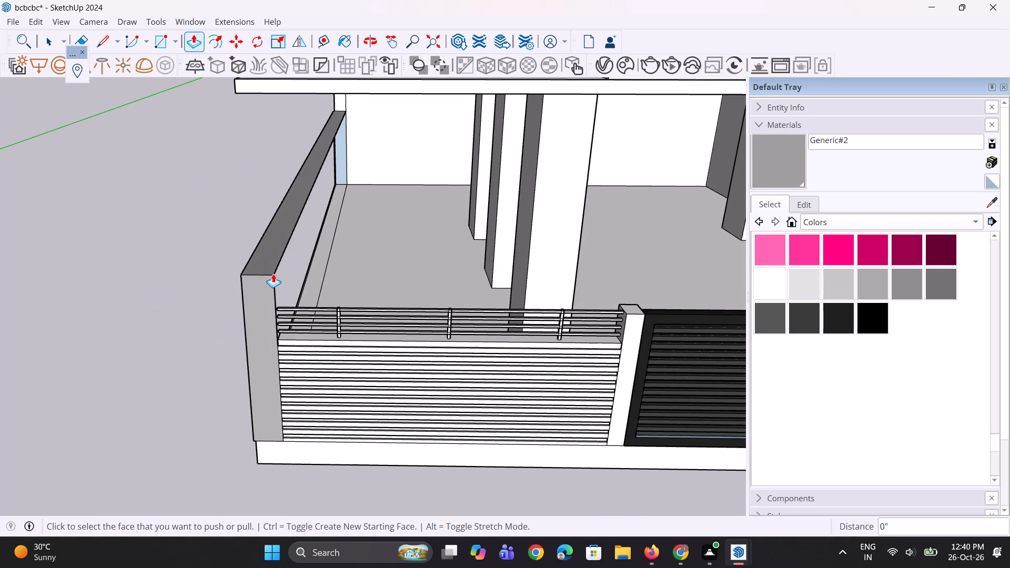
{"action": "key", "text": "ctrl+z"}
Erase the front and top edges of the thin strip along the outer side of the side boundary wall.
{"action": "scroll", "coordinate": [216, 279], "scroll_direction": "up", "scroll_amount": 4}
{"action": "middle_click_drag", "start_coordinate": [241, 290], "coordinate": [257, 296]}
{"action": "scroll", "coordinate": [339, 281], "scroll_direction": "up", "scroll_amount": 5}
{"action": "middle_click_drag", "start_coordinate": [332, 281], "coordinate": [398, 244]}
{"action": "left_click", "coordinate": [308, 295]}
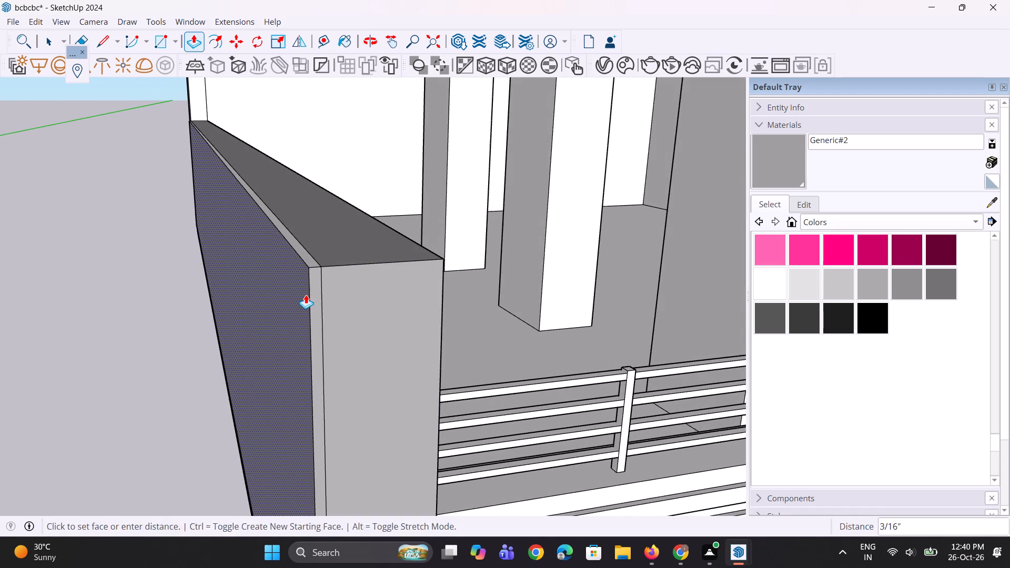
{"action": "key", "text": "e"}
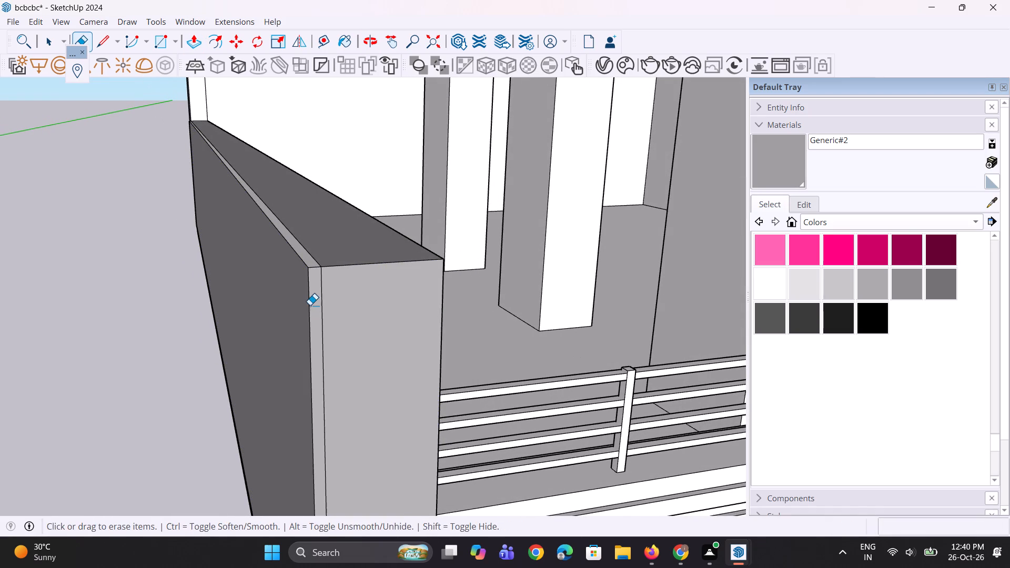
{"action": "left_click", "coordinate": [311, 300]}
{"action": "left_click", "coordinate": [310, 288]}
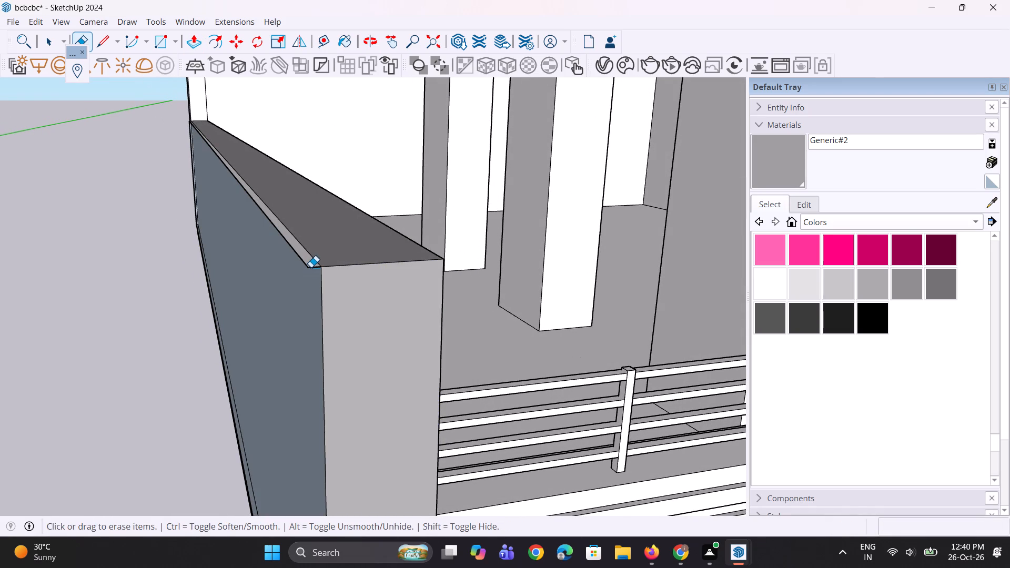
{"action": "left_click", "coordinate": [311, 267]}
{"action": "left_click", "coordinate": [307, 268]}
{"action": "middle_click_drag", "start_coordinate": [356, 318], "coordinate": [340, 319]}
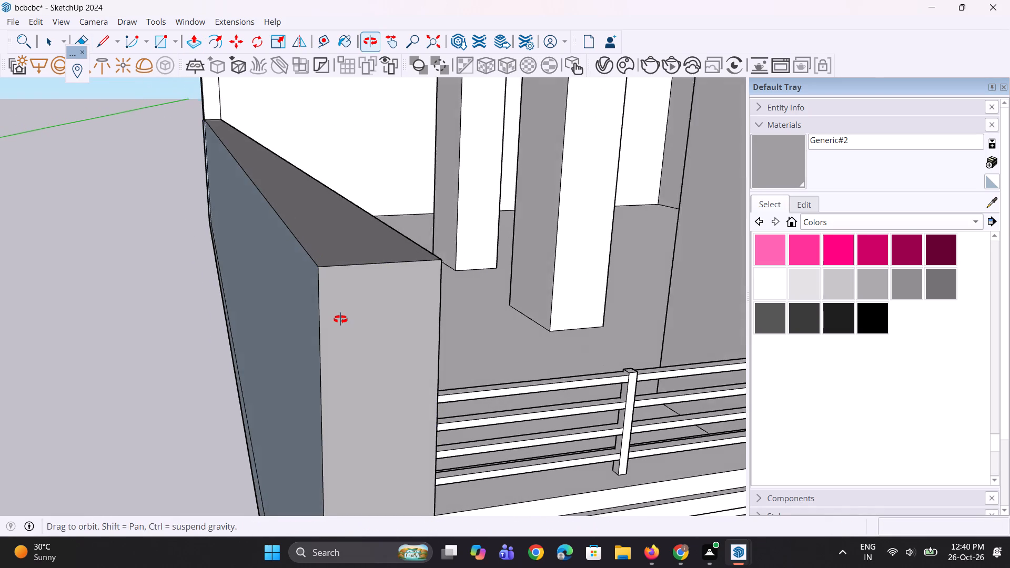
{"action": "middle_click_drag", "start_coordinate": [340, 319], "coordinate": [338, 302]}
Erase the leftover strip edges at the rear end of the side boundary wall, where it meets the building.
{"action": "scroll", "coordinate": [338, 302], "scroll_direction": "down", "scroll_amount": 4}
{"action": "scroll", "coordinate": [166, 111], "scroll_direction": "up", "scroll_amount": 4}
{"action": "scroll", "coordinate": [213, 144], "scroll_direction": "up", "scroll_amount": 5}
{"action": "scroll", "coordinate": [259, 188], "scroll_direction": "up", "scroll_amount": 4}
{"action": "scroll", "coordinate": [325, 230], "scroll_direction": "up", "scroll_amount": 17}
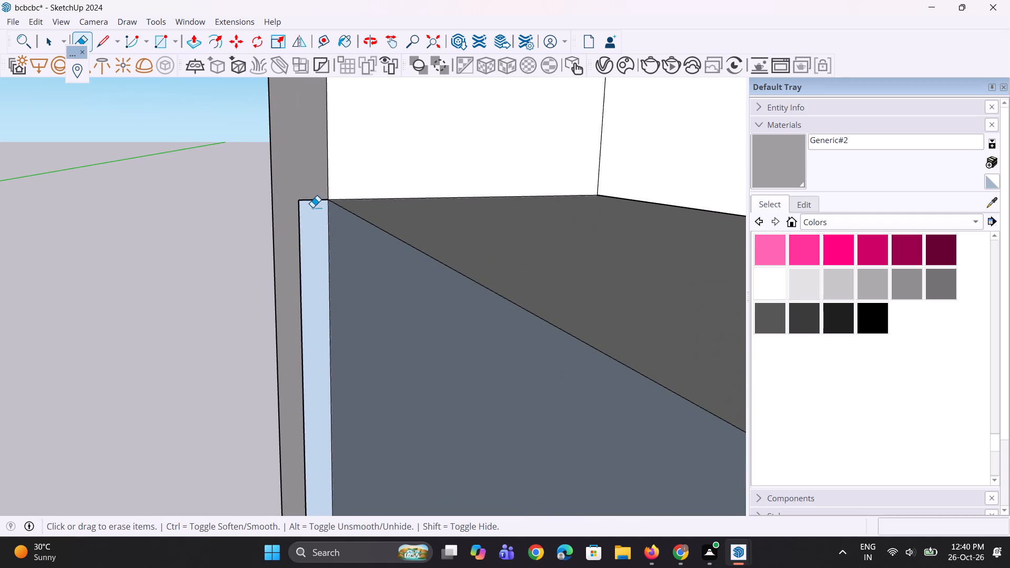
{"action": "left_click", "coordinate": [312, 199]}
{"action": "left_click", "coordinate": [299, 208]}
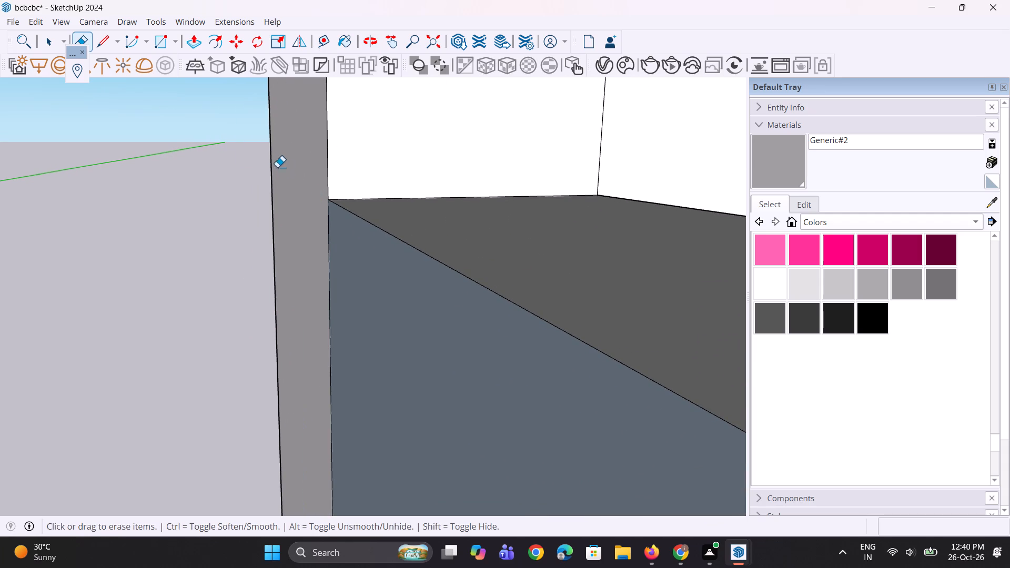
Erase the leftover strip edges along the outer base of the side boundary wall, including its lower front corner.
{"action": "scroll", "coordinate": [277, 166], "scroll_direction": "down", "scroll_amount": 19}
{"action": "scroll", "coordinate": [264, 392], "scroll_direction": "up", "scroll_amount": 5}
{"action": "scroll", "coordinate": [329, 254], "scroll_direction": "up", "scroll_amount": 6}
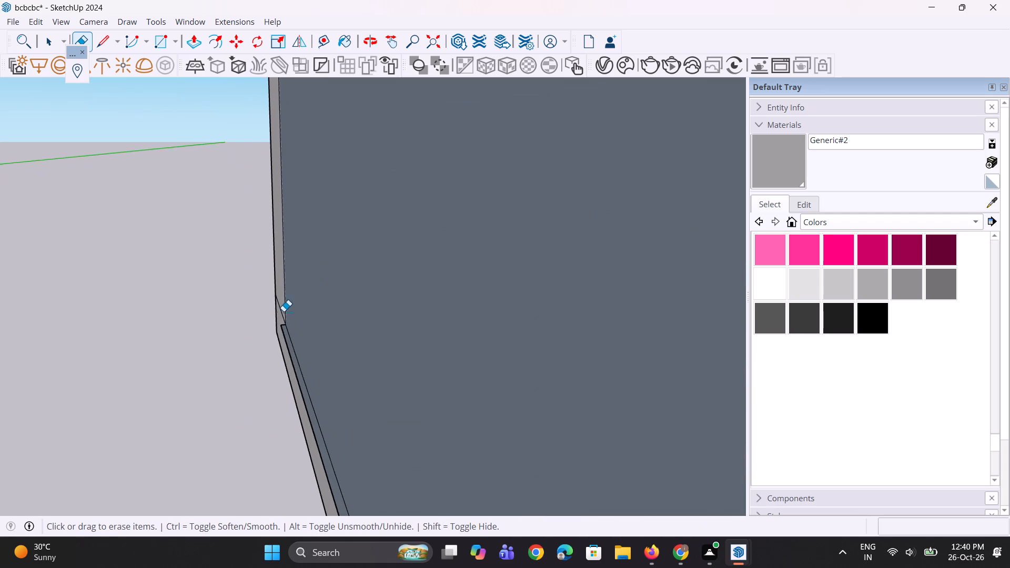
{"action": "scroll", "coordinate": [284, 311], "scroll_direction": "up", "scroll_amount": 8}
{"action": "left_click", "coordinate": [281, 333]}
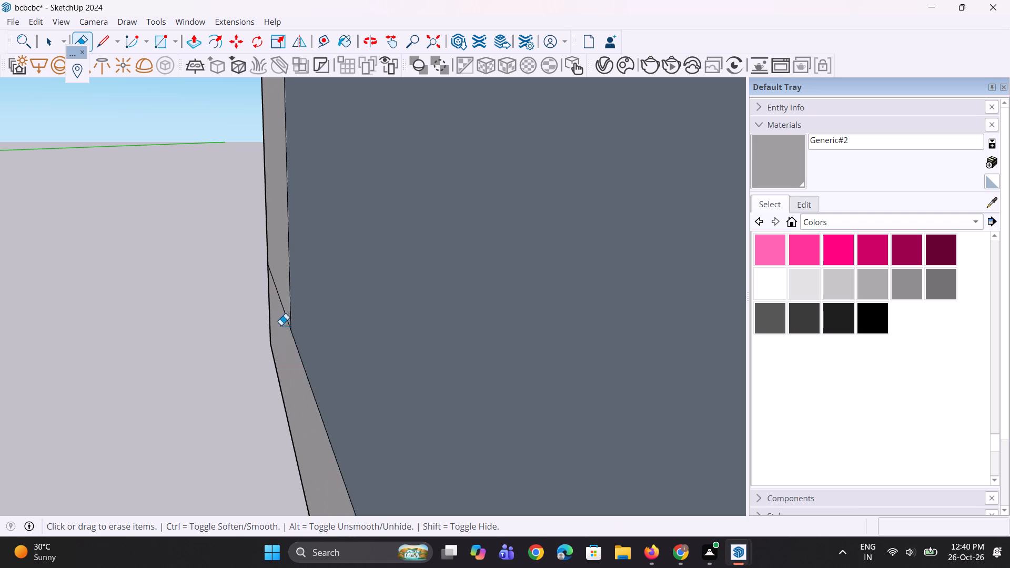
{"action": "scroll", "coordinate": [244, 265], "scroll_direction": "down", "scroll_amount": 20}
{"action": "scroll", "coordinate": [244, 265], "scroll_direction": "down", "scroll_amount": 12}
{"action": "scroll", "coordinate": [240, 373], "scroll_direction": "up", "scroll_amount": 1}
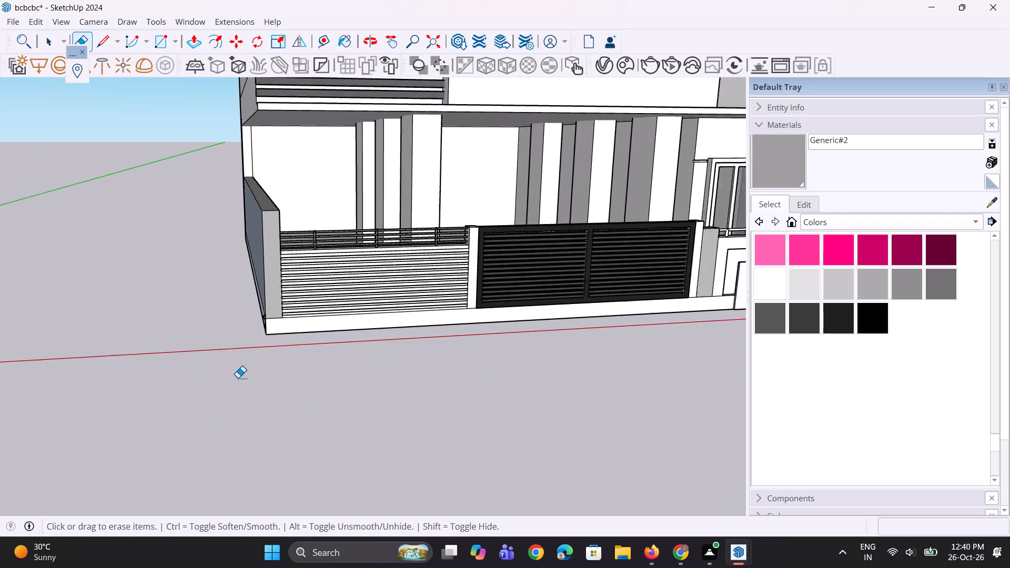
{"action": "scroll", "coordinate": [238, 378], "scroll_direction": "up", "scroll_amount": 20}
{"action": "scroll", "coordinate": [238, 378], "scroll_direction": "up", "scroll_amount": 6}
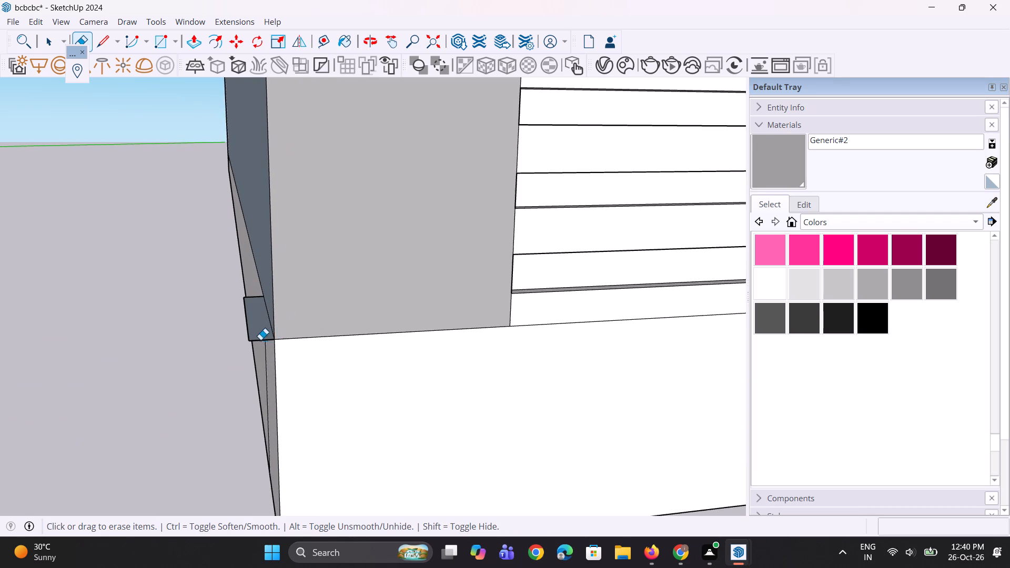
{"action": "left_click", "coordinate": [250, 342]}
{"action": "left_click", "coordinate": [251, 298]}
Inspect the side boundary wall, its front end and the slatted fence from the front and from above.
{"action": "middle_click_drag", "start_coordinate": [355, 306], "coordinate": [67, 309]}
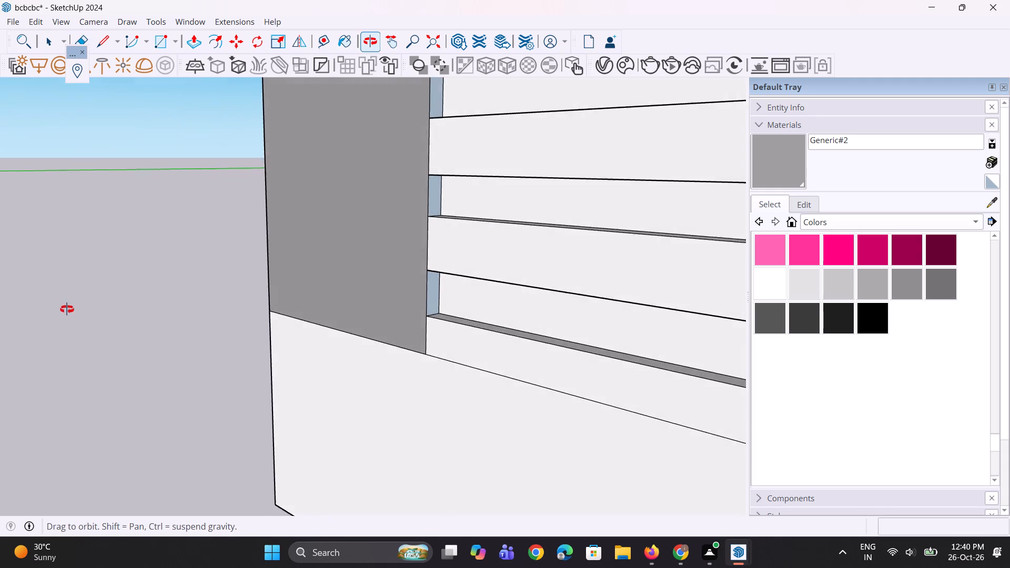
{"action": "middle_click_drag", "start_coordinate": [67, 309], "coordinate": [72, 313]}
{"action": "scroll", "coordinate": [93, 315], "scroll_direction": "down", "scroll_amount": 20}
{"action": "scroll", "coordinate": [93, 315], "scroll_direction": "down", "scroll_amount": 4}
{"action": "middle_click_drag", "start_coordinate": [235, 272], "coordinate": [260, 322]}
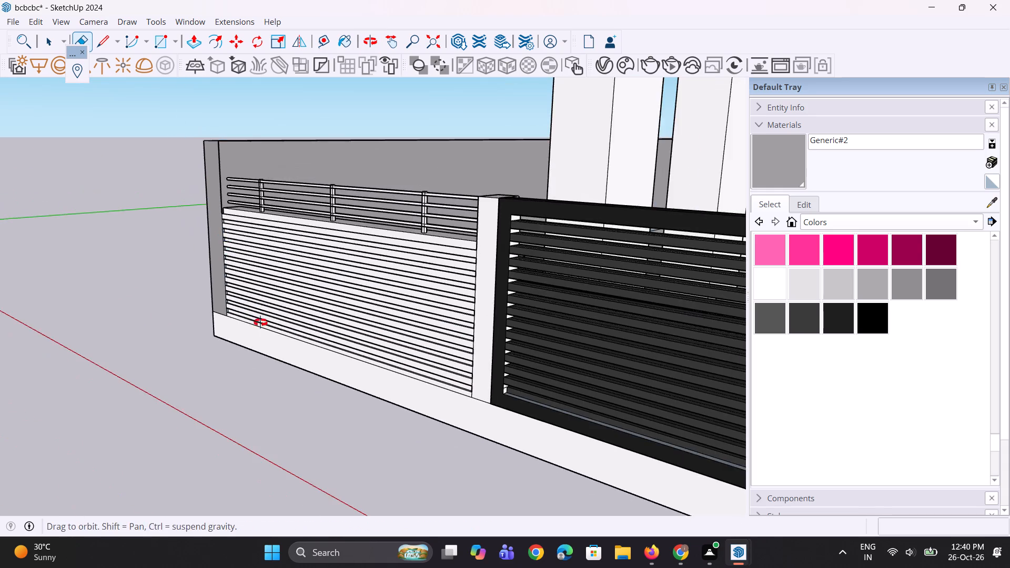
{"action": "middle_click_drag", "start_coordinate": [260, 322], "coordinate": [275, 364]}
{"action": "scroll", "coordinate": [290, 127], "scroll_direction": "up", "scroll_amount": 2}
{"action": "scroll", "coordinate": [293, 183], "scroll_direction": "up", "scroll_amount": 2}
{"action": "middle_click_drag", "start_coordinate": [185, 134], "coordinate": [336, 204]}
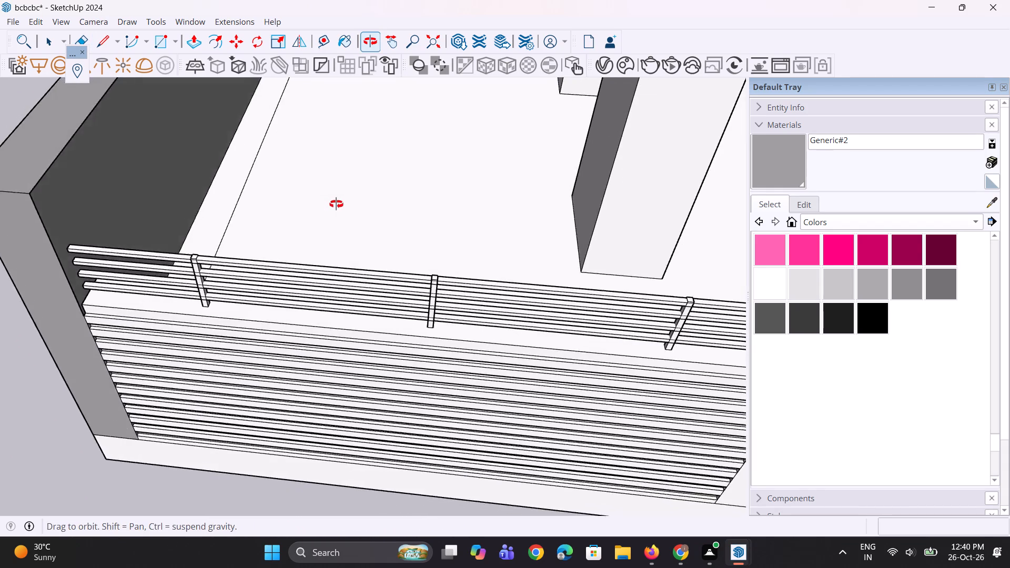
{"action": "middle_click_drag", "start_coordinate": [336, 204], "coordinate": [331, 194]}
{"action": "scroll", "coordinate": [336, 224], "scroll_direction": "down", "scroll_amount": 6}
{"action": "middle_click_drag", "start_coordinate": [267, 168], "coordinate": [285, 297]}
{"action": "scroll", "coordinate": [296, 223], "scroll_direction": "up", "scroll_amount": 1}
{"action": "scroll", "coordinate": [264, 296], "scroll_direction": "down", "scroll_amount": 6}
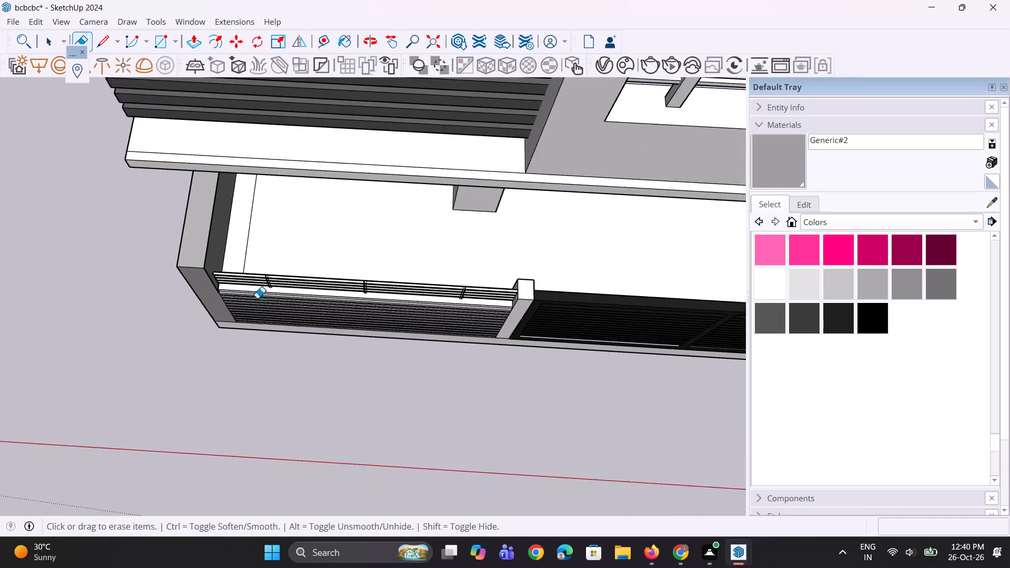
{"action": "middle_click_drag", "start_coordinate": [243, 203], "coordinate": [296, 0]}
{"action": "scroll", "coordinate": [90, 397], "scroll_direction": "up", "scroll_amount": 1}
{"action": "middle_click_drag", "start_coordinate": [92, 401], "coordinate": [37, 281]}
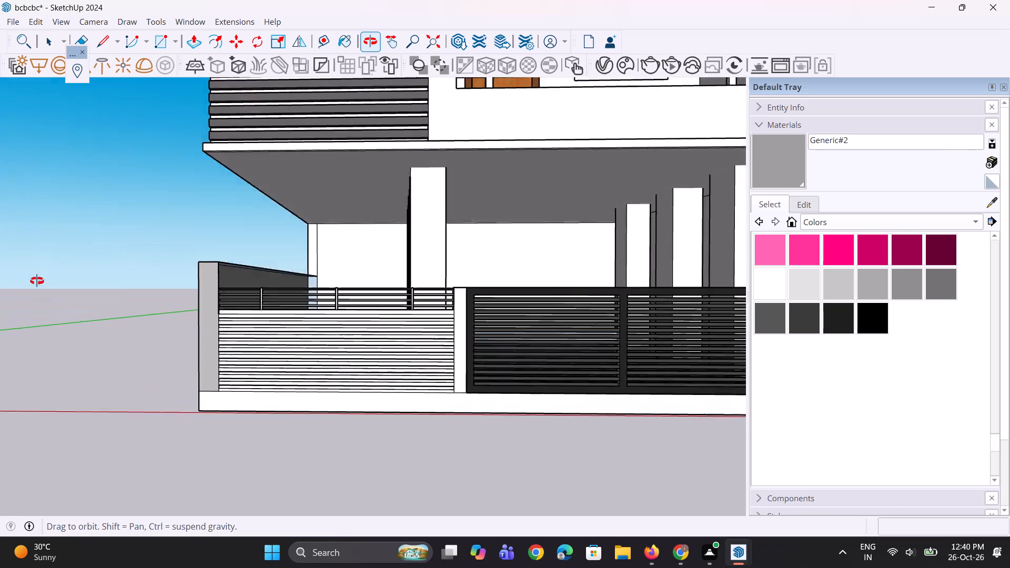
{"action": "middle_click_drag", "start_coordinate": [37, 281], "coordinate": [66, 276]}
{"action": "scroll", "coordinate": [264, 330], "scroll_direction": "up", "scroll_amount": 5}
{"action": "middle_click_drag", "start_coordinate": [284, 323], "coordinate": [267, 384]}
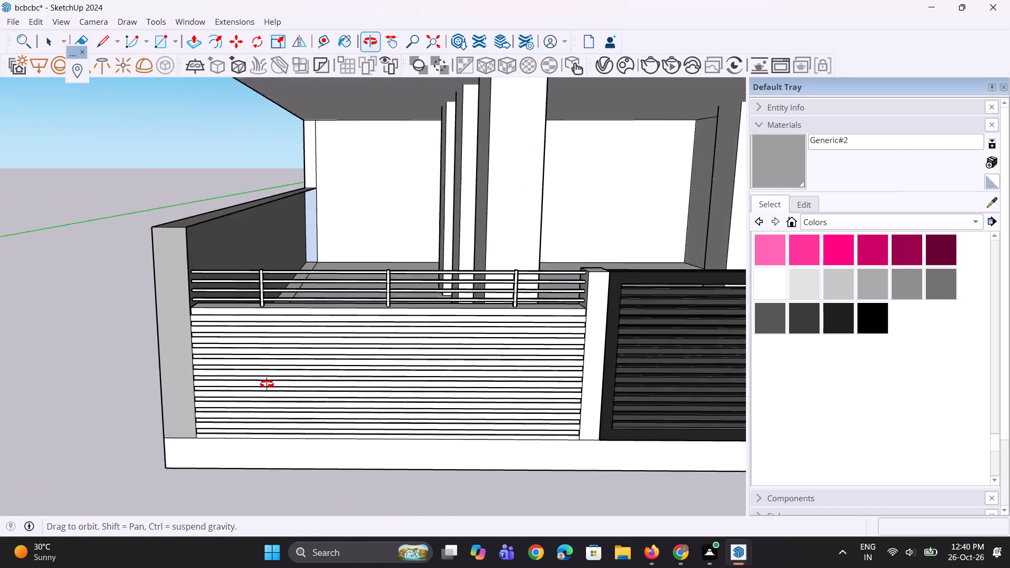
{"action": "middle_click_drag", "start_coordinate": [267, 384], "coordinate": [257, 400]}
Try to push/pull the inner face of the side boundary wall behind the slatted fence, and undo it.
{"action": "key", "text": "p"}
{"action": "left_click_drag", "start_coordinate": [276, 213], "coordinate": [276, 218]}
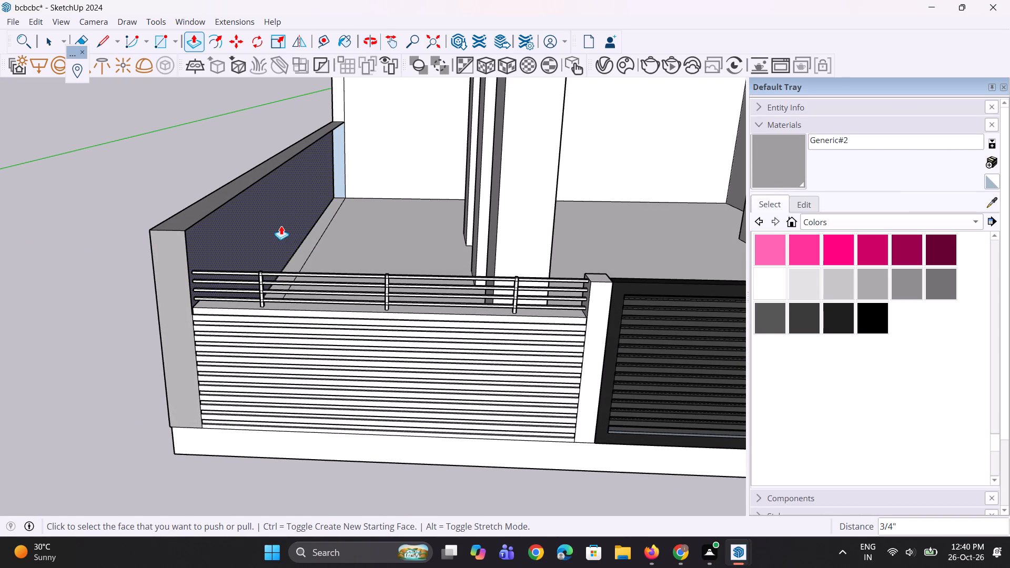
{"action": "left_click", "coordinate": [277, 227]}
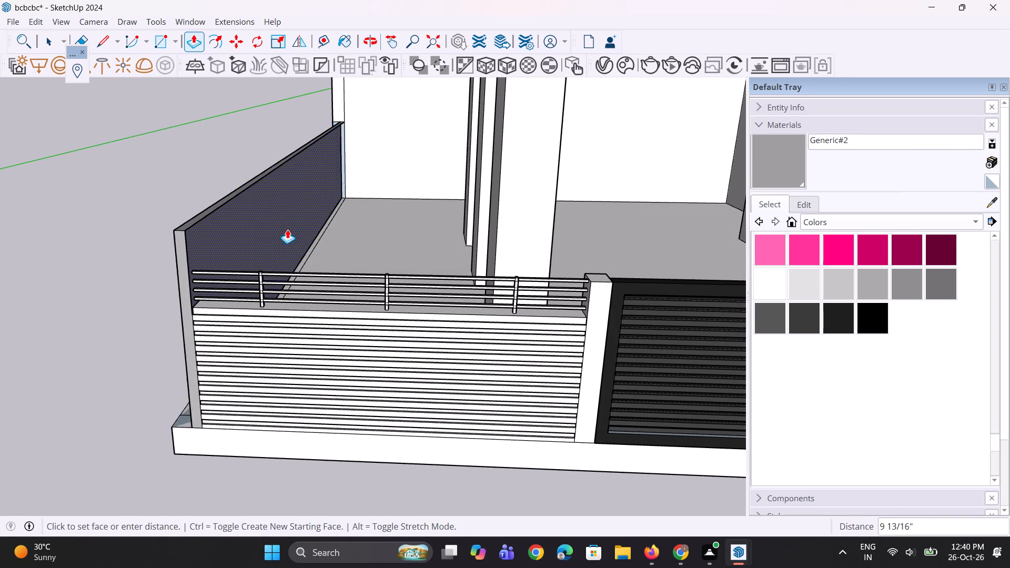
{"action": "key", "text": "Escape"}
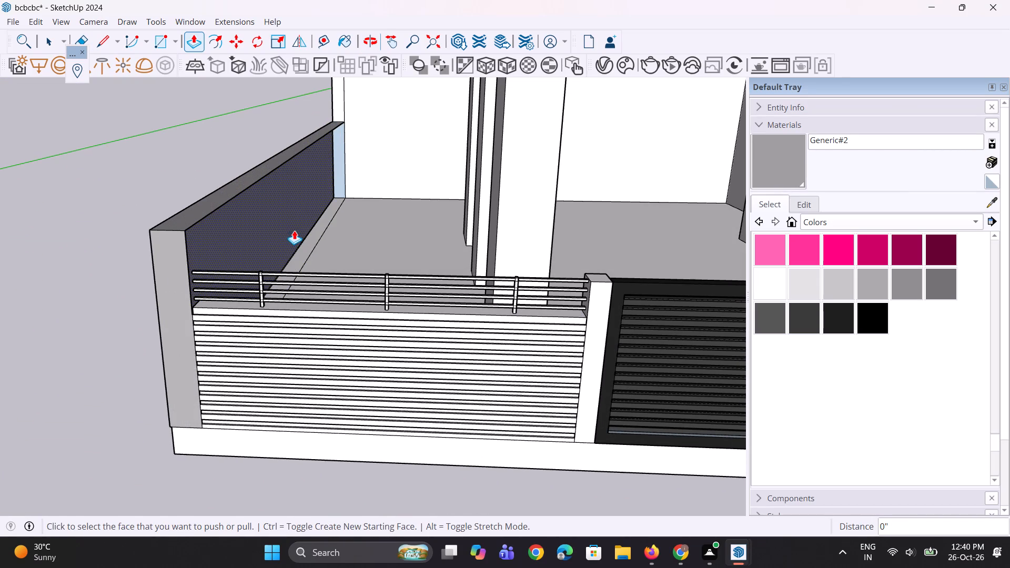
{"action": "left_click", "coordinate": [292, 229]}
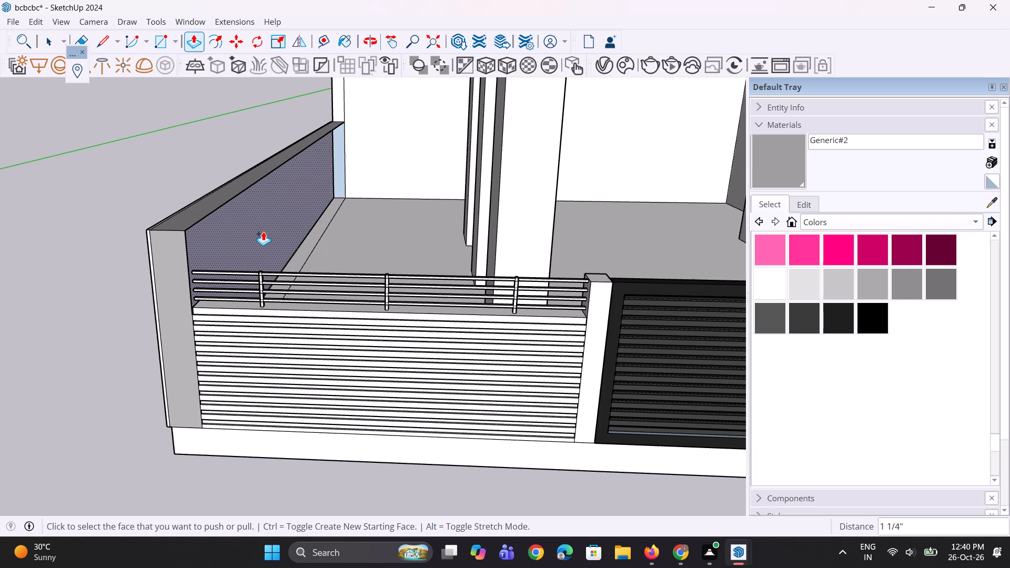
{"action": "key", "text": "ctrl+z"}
Push/pull the inner face of the side boundary wall 1' 1 13/16" across the wall's thickness, and repeat on the exposed face.
{"action": "left_click", "coordinate": [256, 233]}
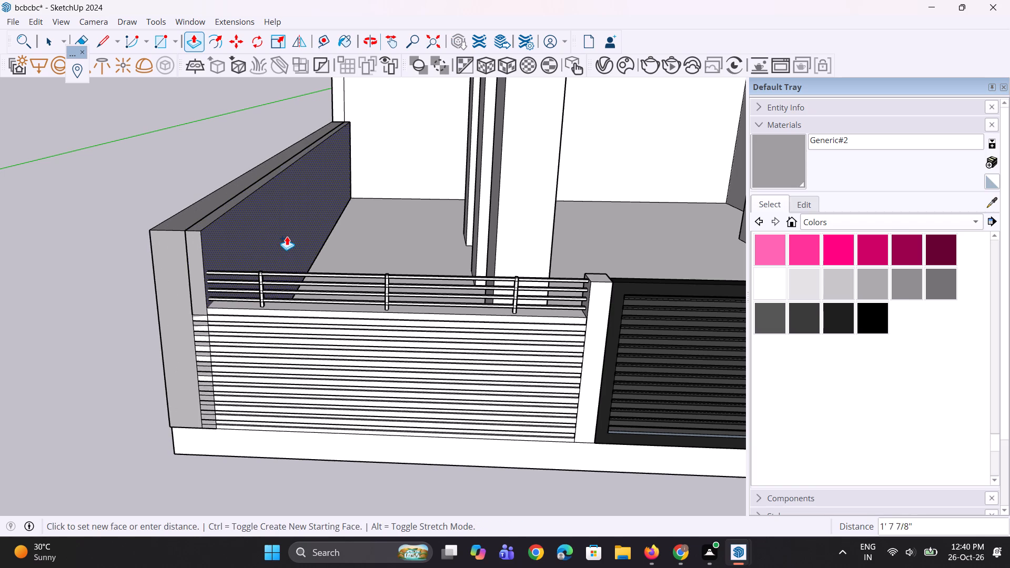
{"action": "left_click", "coordinate": [269, 170]}
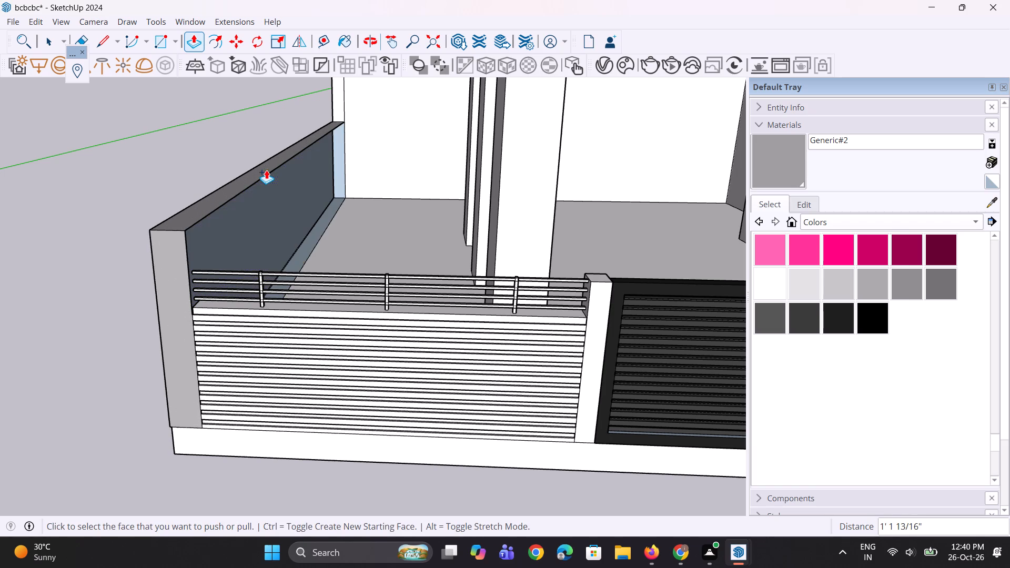
{"action": "left_click", "coordinate": [228, 239]}
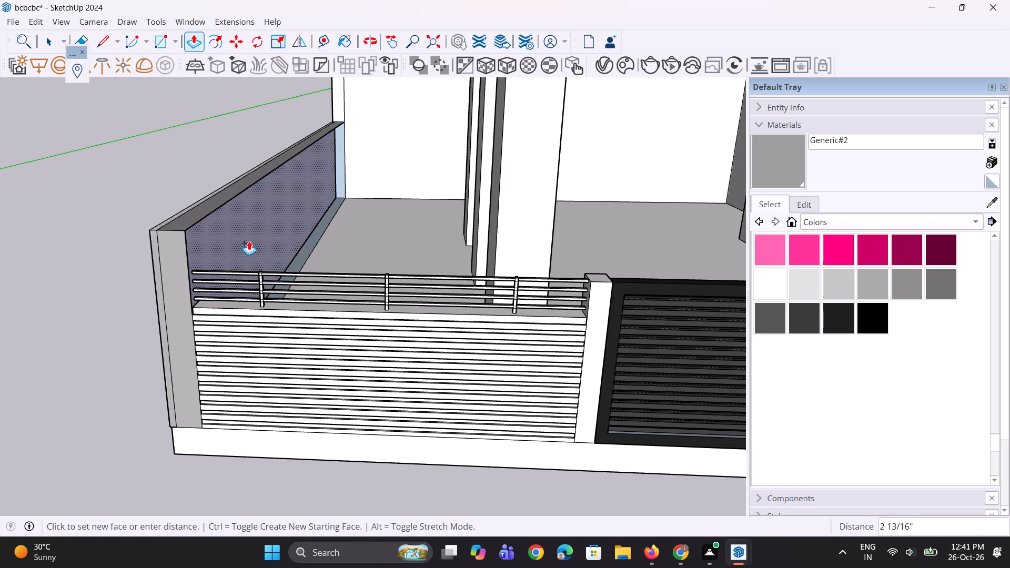
{"action": "left_click", "coordinate": [258, 178]}
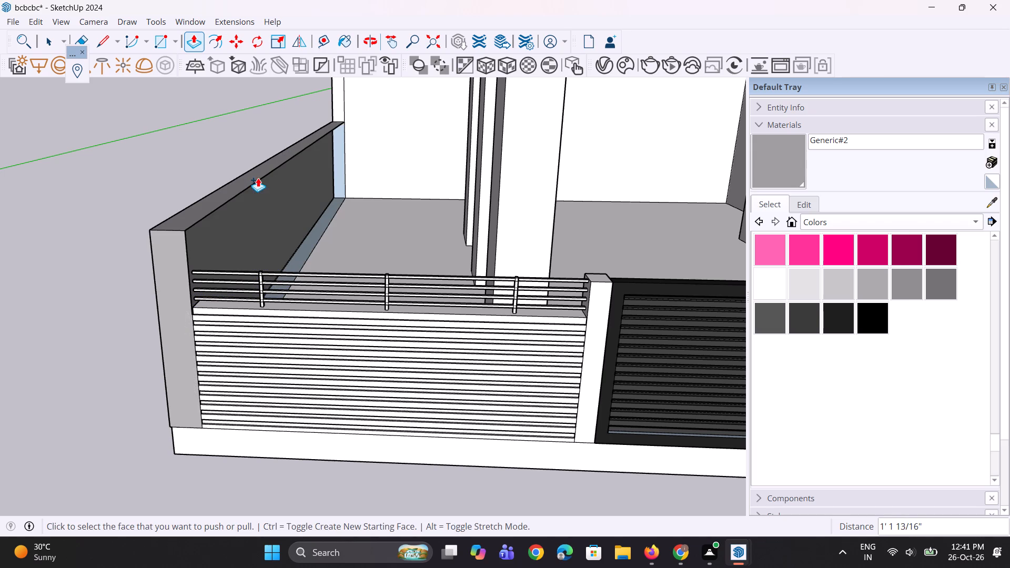
{"action": "scroll", "coordinate": [302, 228], "scroll_direction": "up", "scroll_amount": 5}
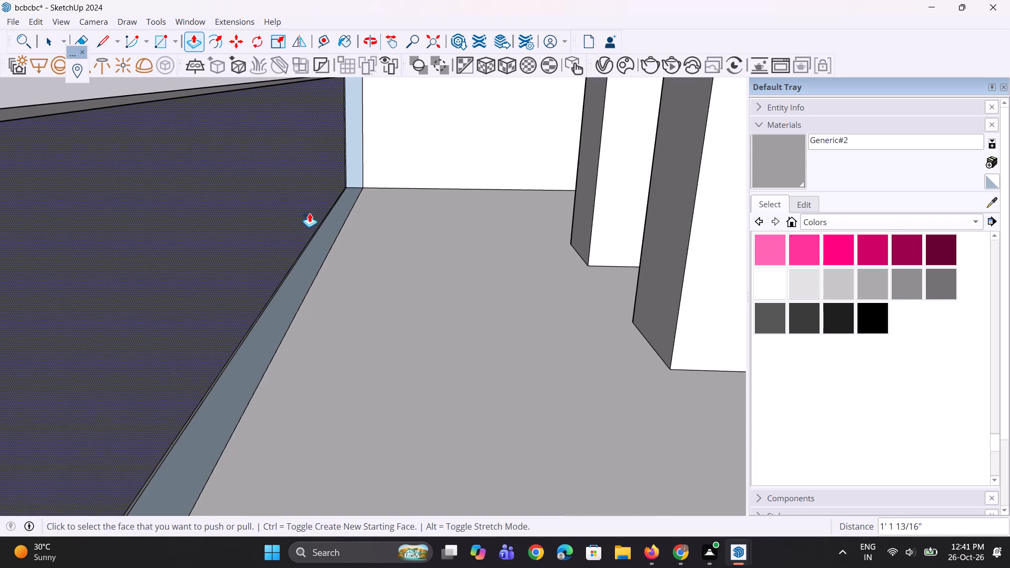
{"action": "left_click", "coordinate": [309, 213]}
{"action": "key", "text": "Escape"}
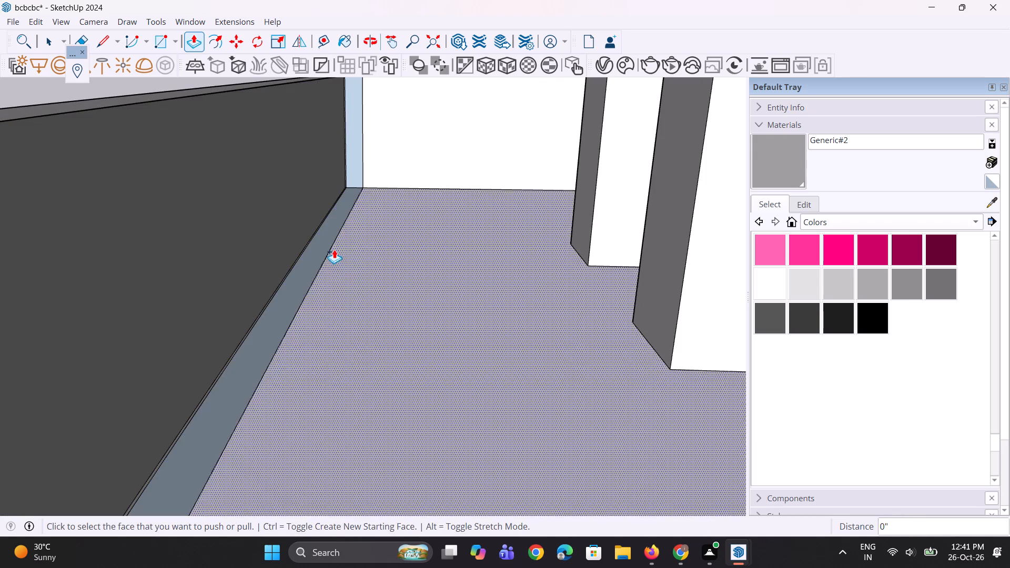
Pull the narrow floor strip along the inner side of the side boundary wall up 7' 1/4" to the wall's top.
{"action": "left_click", "coordinate": [316, 253]}
{"action": "scroll", "coordinate": [313, 193], "scroll_direction": "down", "scroll_amount": 5}
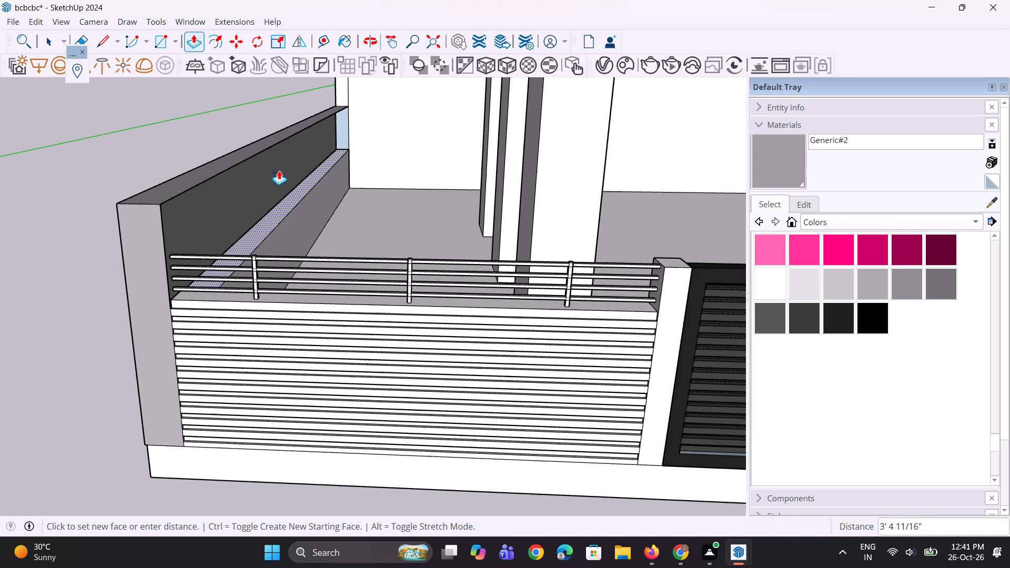
{"action": "left_click", "coordinate": [163, 194]}
Push the narrow outer face at the front end of the side boundary wall in by 3/4".
{"action": "middle_click_drag", "start_coordinate": [165, 222], "coordinate": [208, 280]}
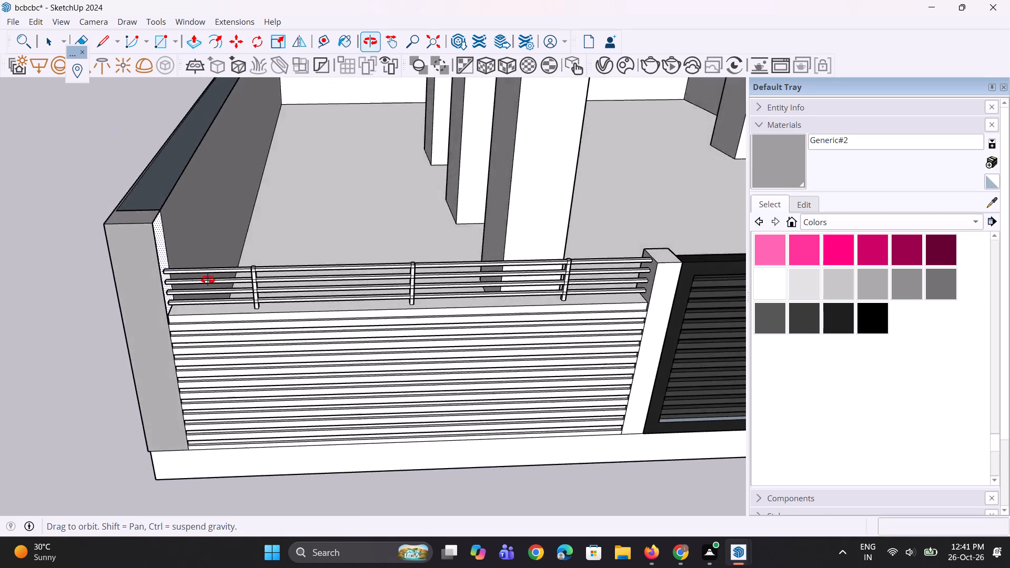
{"action": "middle_click_drag", "start_coordinate": [208, 280], "coordinate": [275, 294]}
{"action": "scroll", "coordinate": [305, 305], "scroll_direction": "down", "scroll_amount": 6}
{"action": "middle_click_drag", "start_coordinate": [189, 257], "coordinate": [256, 280]}
{"action": "scroll", "coordinate": [259, 339], "scroll_direction": "down", "scroll_amount": 4}
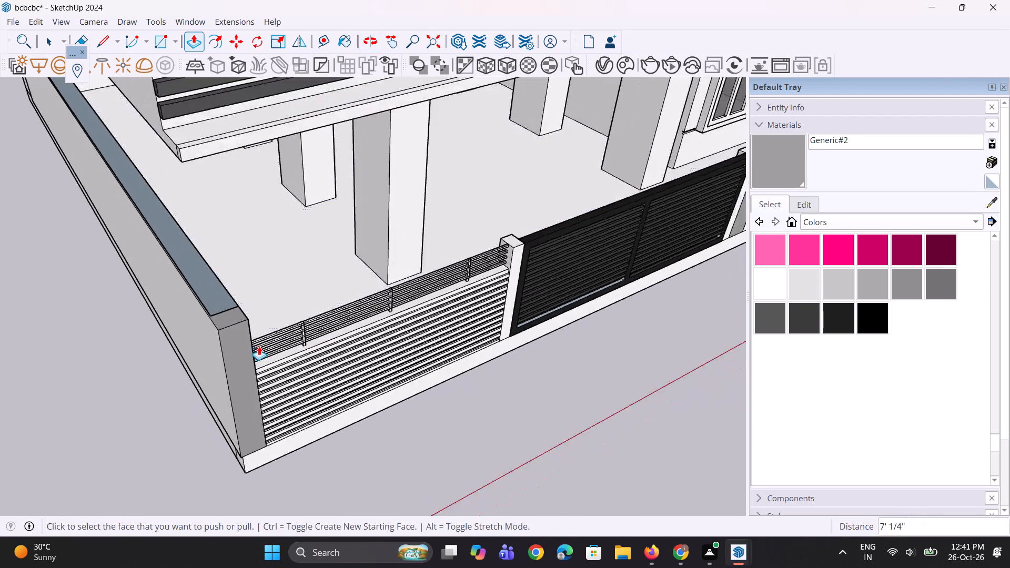
{"action": "scroll", "coordinate": [259, 346], "scroll_direction": "down", "scroll_amount": 1}
{"action": "scroll", "coordinate": [211, 285], "scroll_direction": "up", "scroll_amount": 15}
{"action": "left_click", "coordinate": [223, 351]}
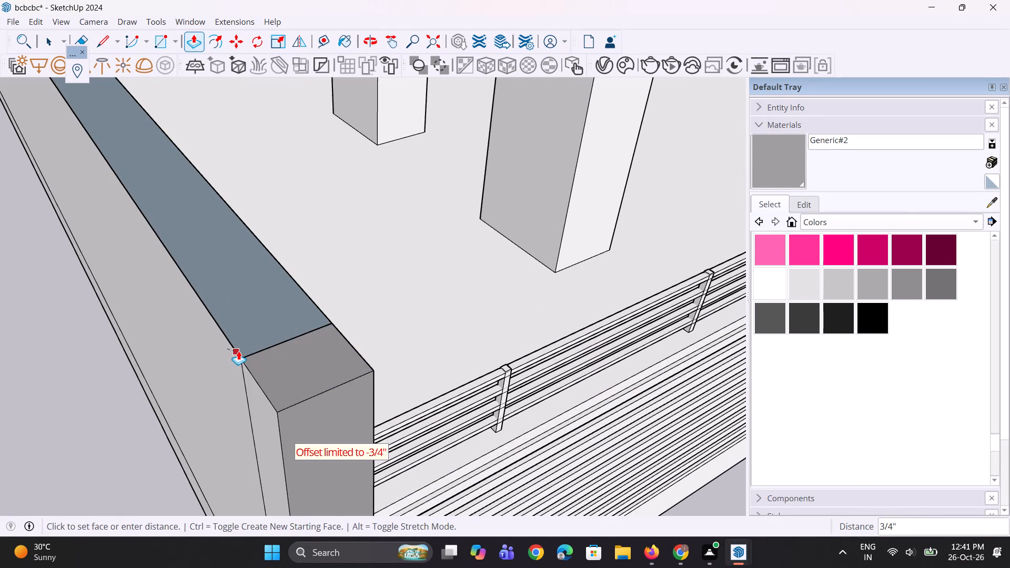
{"action": "left_click", "coordinate": [238, 351]}
Draw a rectangle across the open top of the side boundary wall, starting at its rear end by the building.
{"action": "scroll", "coordinate": [260, 385], "scroll_direction": "down", "scroll_amount": 11}
{"action": "middle_click_drag", "start_coordinate": [191, 338], "coordinate": [177, 328]}
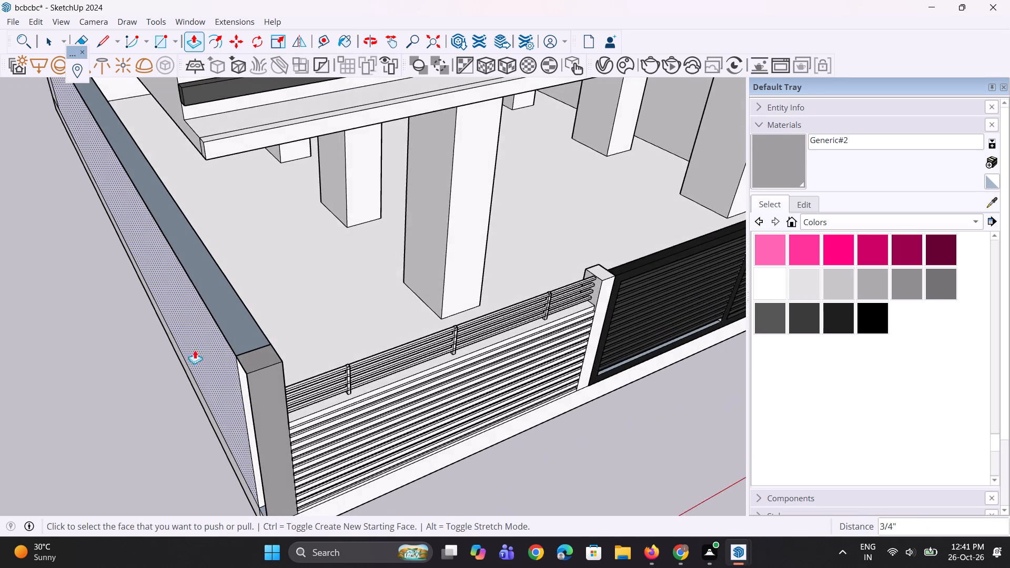
{"action": "scroll", "coordinate": [211, 385], "scroll_direction": "down", "scroll_amount": 5}
{"action": "middle_click_drag", "start_coordinate": [190, 326], "coordinate": [170, 311]}
{"action": "scroll", "coordinate": [93, 30], "scroll_direction": "up", "scroll_amount": 10}
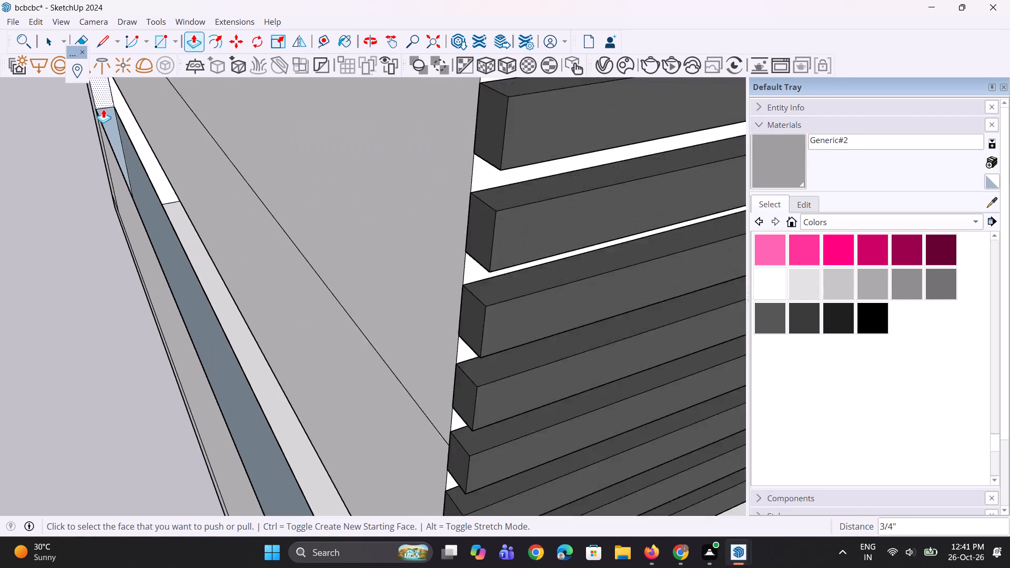
{"action": "scroll", "coordinate": [103, 109], "scroll_direction": "up", "scroll_amount": 5}
{"action": "key", "text": "r"}
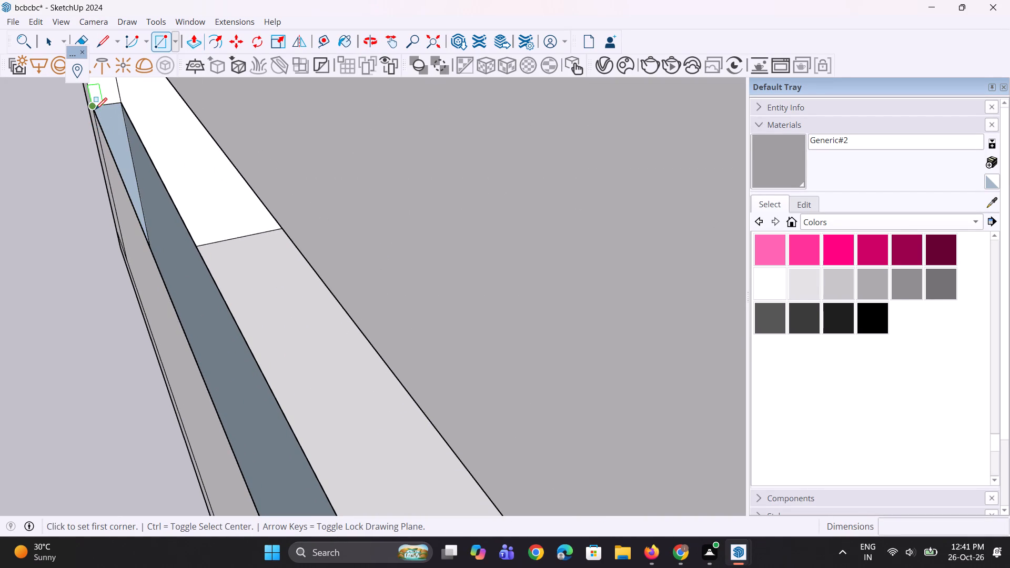
{"action": "left_click", "coordinate": [95, 109]}
{"action": "left_click", "coordinate": [123, 97]}
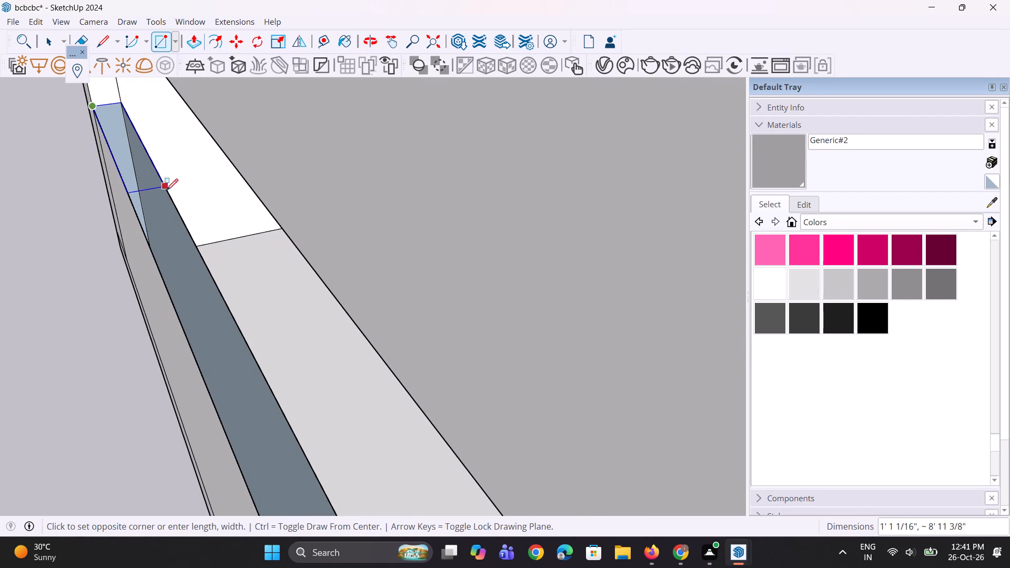
{"action": "left_click", "coordinate": [203, 286]}
Erase the cross edge left by the rectangle on the top face of the side boundary wall.
{"action": "scroll", "coordinate": [182, 261], "scroll_direction": "down", "scroll_amount": 5}
{"action": "middle_click_drag", "start_coordinate": [181, 323], "coordinate": [156, 274]}
{"action": "scroll", "coordinate": [184, 276], "scroll_direction": "up", "scroll_amount": 3}
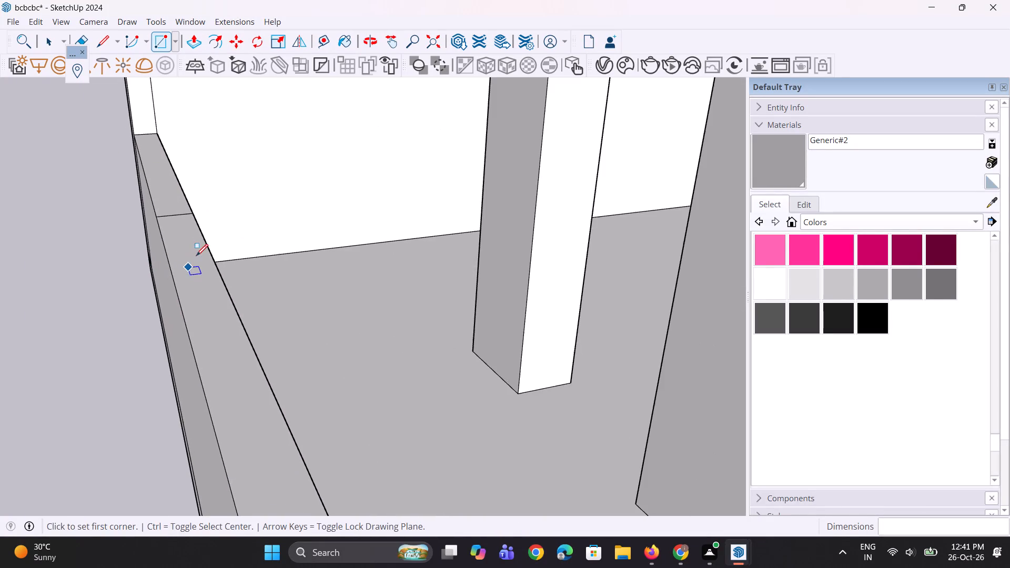
{"action": "key", "text": "e"}
{"action": "left_click_drag", "start_coordinate": [174, 212], "coordinate": [177, 220]}
Paint the inner long face and the narrow inner end face of the side boundary wall with Generic#2.
{"action": "scroll", "coordinate": [144, 188], "scroll_direction": "down", "scroll_amount": 5}
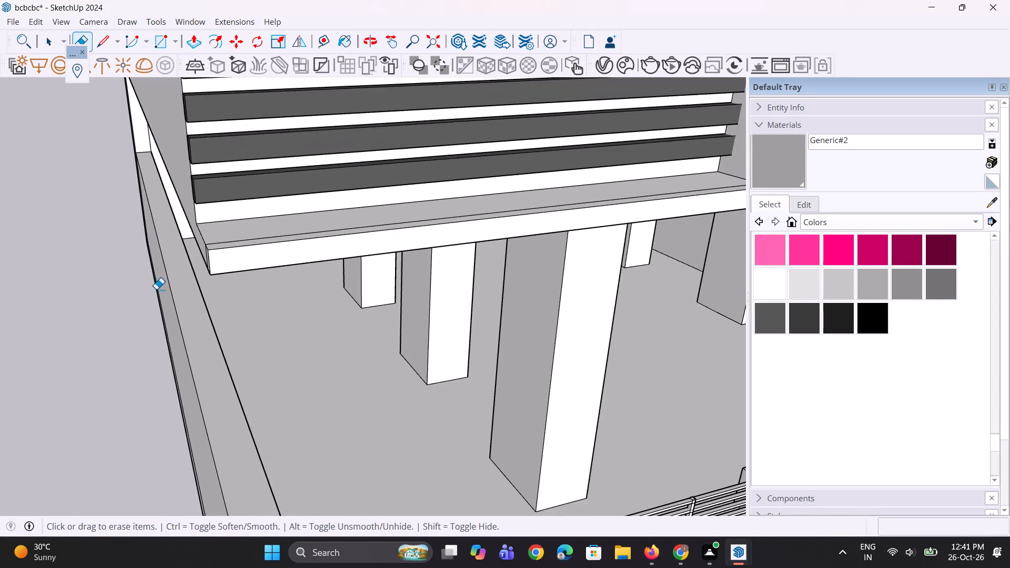
{"action": "middle_click_drag", "start_coordinate": [130, 260], "coordinate": [92, 189]}
{"action": "scroll", "coordinate": [93, 186], "scroll_direction": "up", "scroll_amount": 1}
{"action": "scroll", "coordinate": [103, 207], "scroll_direction": "down", "scroll_amount": 5}
{"action": "middle_click_drag", "start_coordinate": [126, 297], "coordinate": [97, 313]}
{"action": "scroll", "coordinate": [136, 248], "scroll_direction": "up", "scroll_amount": 9}
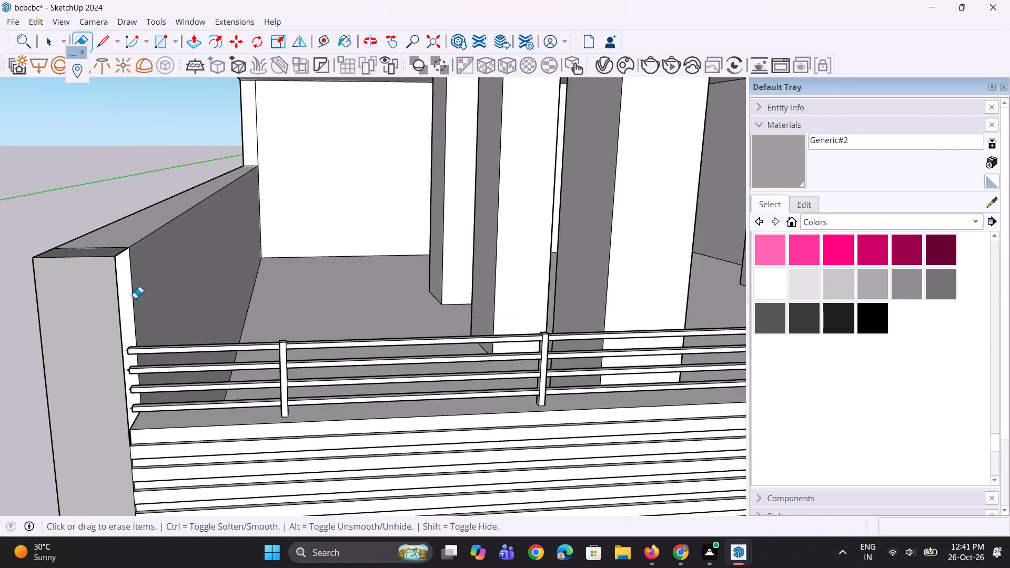
{"action": "middle_click_drag", "start_coordinate": [122, 299], "coordinate": [32, 293]}
{"action": "scroll", "coordinate": [111, 303], "scroll_direction": "up", "scroll_amount": 1}
{"action": "scroll", "coordinate": [173, 271], "scroll_direction": "up", "scroll_amount": 3}
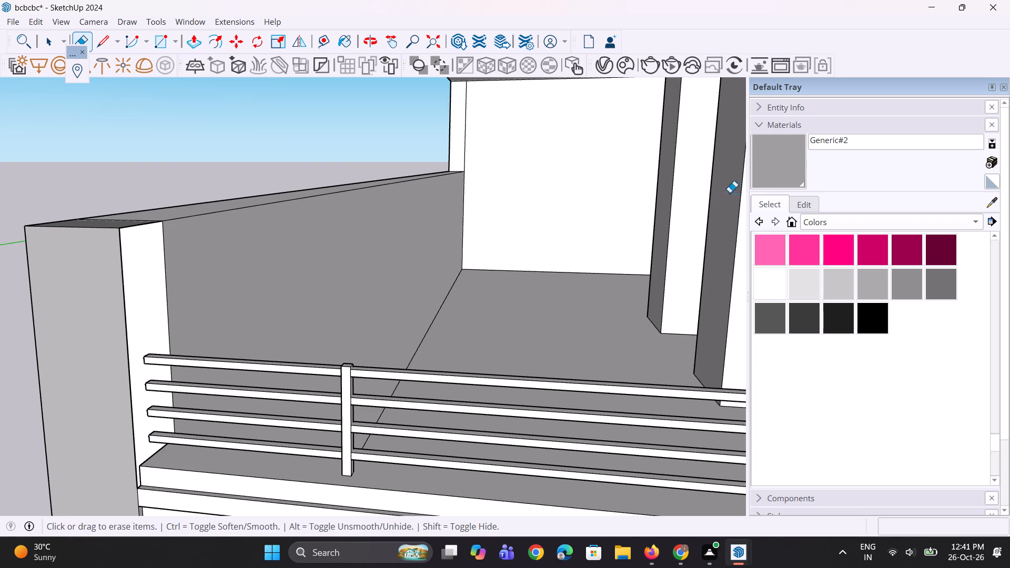
{"action": "left_click", "coordinate": [779, 176]}
{"action": "left_click", "coordinate": [143, 283]}
{"action": "left_click", "coordinate": [170, 271]}
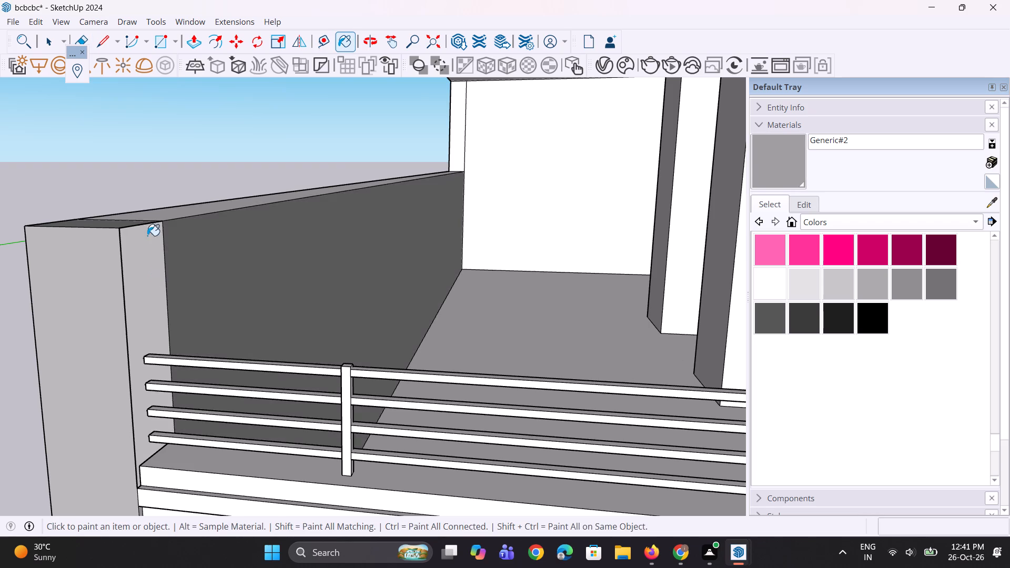
Paint the top faces and the long outer face of the side boundary wall with Generic#2.
{"action": "middle_click_drag", "start_coordinate": [130, 231], "coordinate": [132, 291]}
{"action": "left_click_drag", "start_coordinate": [97, 210], "coordinate": [102, 218]}
{"action": "left_click", "coordinate": [142, 208]}
{"action": "middle_click_drag", "start_coordinate": [144, 273], "coordinate": [466, 208]}
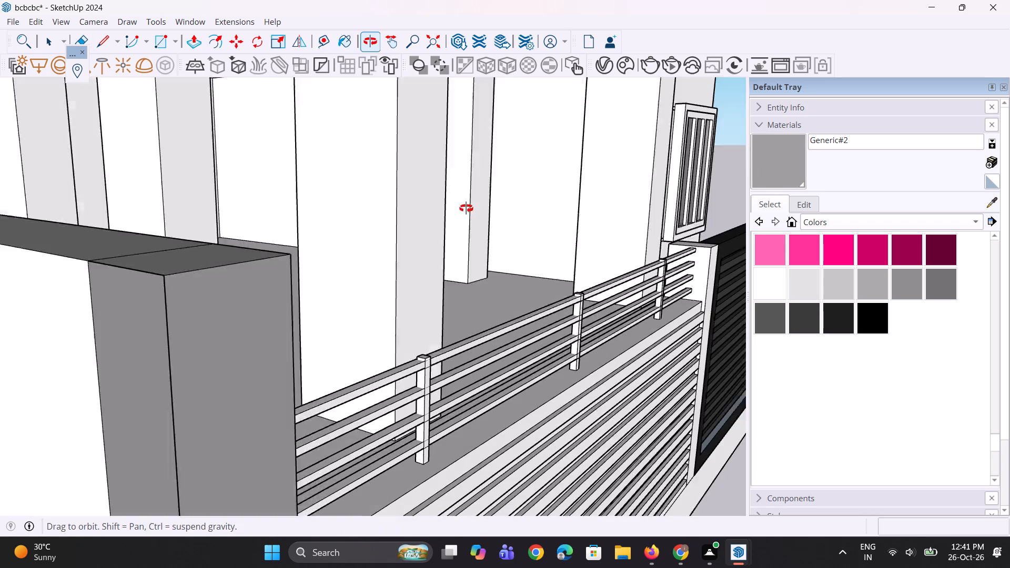
{"action": "middle_click_drag", "start_coordinate": [466, 208], "coordinate": [472, 202]}
{"action": "left_click", "coordinate": [65, 343]}
Draw a 7' 1/4" by 10 9/16" rectangle closing the opening in the side boundary wall's outer side at its front end.
{"action": "scroll", "coordinate": [233, 269], "scroll_direction": "down", "scroll_amount": 5}
{"action": "middle_click_drag", "start_coordinate": [153, 324], "coordinate": [0, 336]}
{"action": "scroll", "coordinate": [106, 276], "scroll_direction": "down", "scroll_amount": 6}
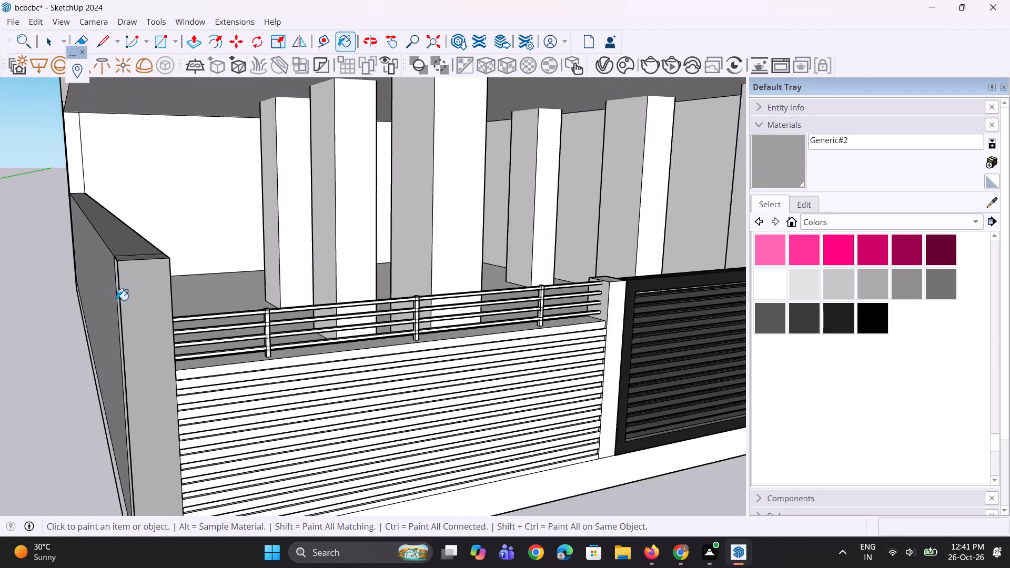
{"action": "middle_click_drag", "start_coordinate": [124, 357], "coordinate": [187, 305]}
{"action": "scroll", "coordinate": [125, 298], "scroll_direction": "up", "scroll_amount": 4}
{"action": "middle_click_drag", "start_coordinate": [144, 291], "coordinate": [379, 253]}
{"action": "scroll", "coordinate": [412, 276], "scroll_direction": "down", "scroll_amount": 6}
{"action": "middle_click_drag", "start_coordinate": [486, 309], "coordinate": [246, 312]}
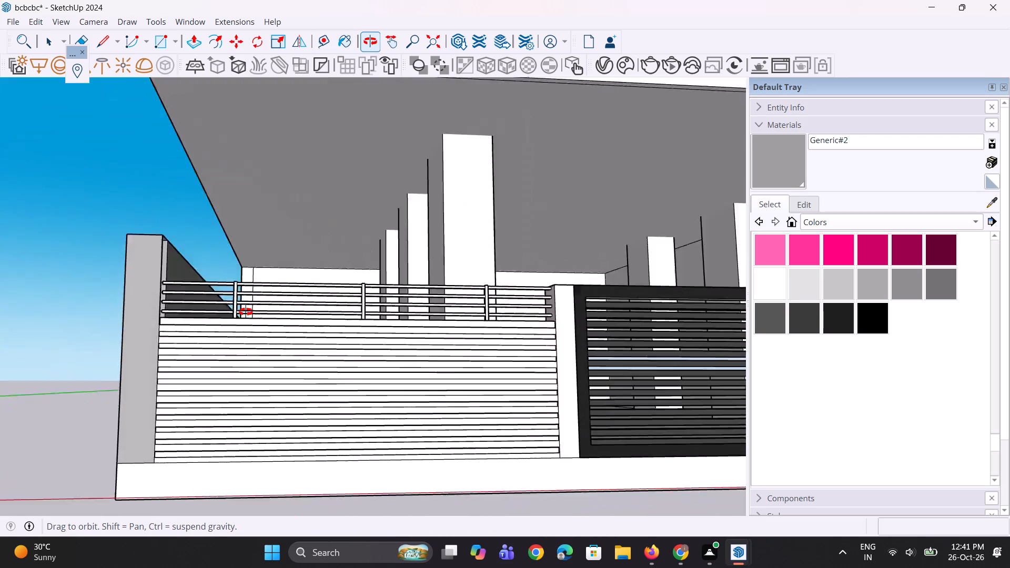
{"action": "middle_click_drag", "start_coordinate": [246, 312], "coordinate": [403, 297]}
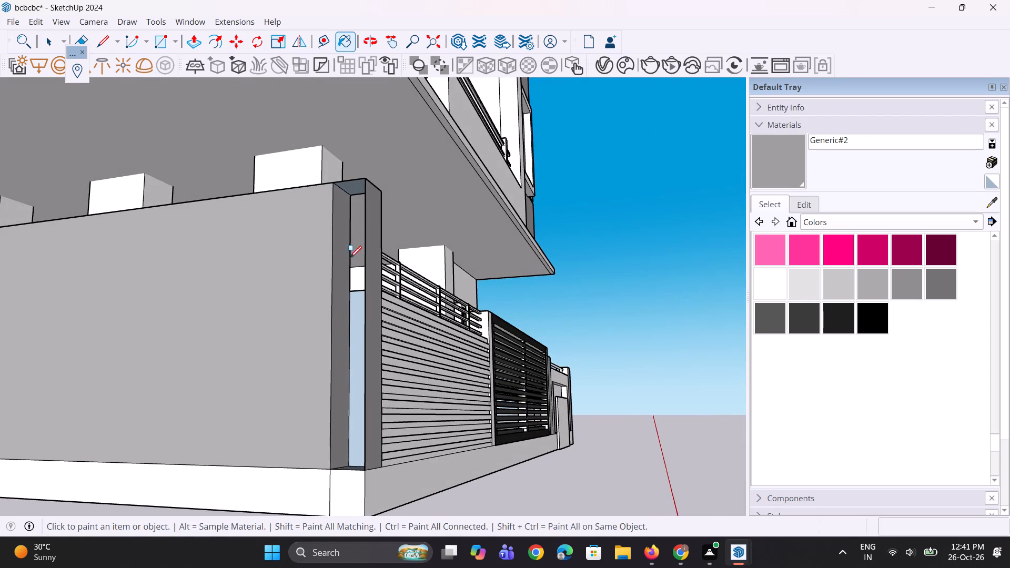
{"action": "key", "text": "r"}
{"action": "scroll", "coordinate": [347, 202], "scroll_direction": "up", "scroll_amount": 1}
{"action": "left_click", "coordinate": [331, 180]}
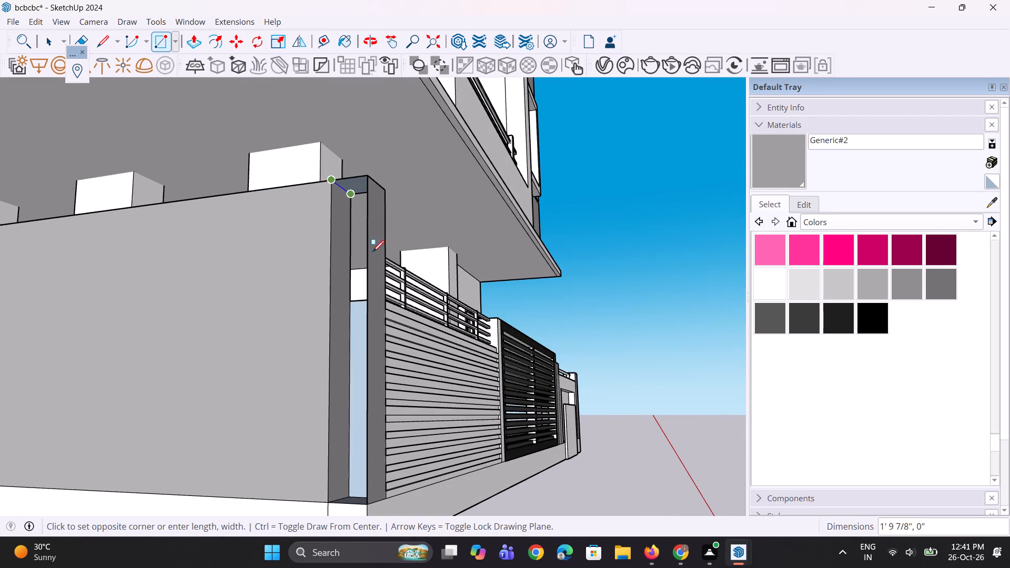
{"action": "left_click", "coordinate": [369, 501]}
{"action": "middle_click_drag", "start_coordinate": [388, 412], "coordinate": [0, 366]}
{"action": "scroll", "coordinate": [274, 249], "scroll_direction": "up", "scroll_amount": 1}
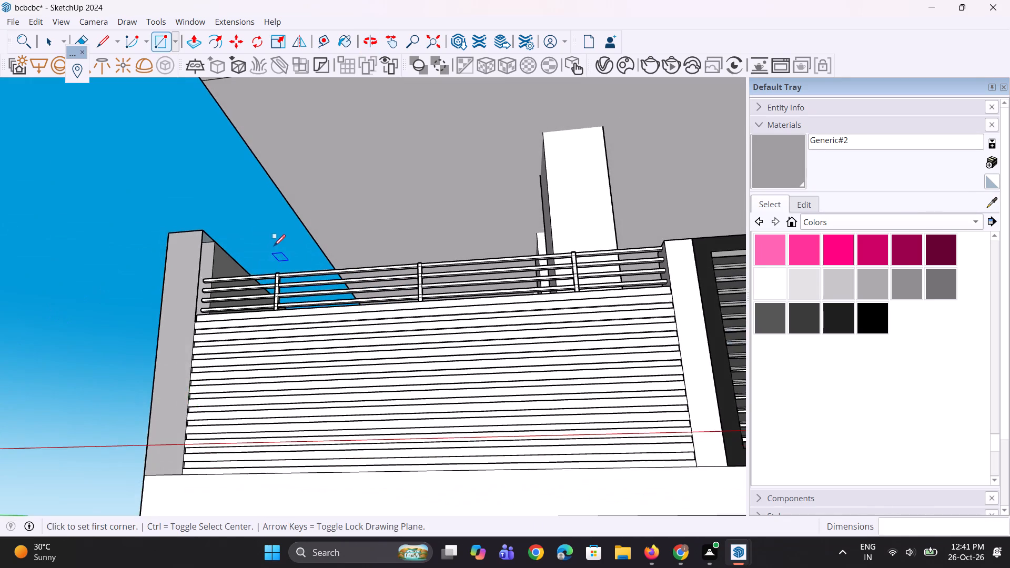
Draw a rectangle closing the inner side of the side boundary wall's front end, beside the fence railing.
{"action": "scroll", "coordinate": [274, 246], "scroll_direction": "up", "scroll_amount": 1}
{"action": "scroll", "coordinate": [207, 253], "scroll_direction": "up", "scroll_amount": 1}
{"action": "middle_click_drag", "start_coordinate": [211, 259], "coordinate": [183, 404]}
{"action": "scroll", "coordinate": [174, 404], "scroll_direction": "up", "scroll_amount": 1}
{"action": "scroll", "coordinate": [207, 190], "scroll_direction": "up", "scroll_amount": 3}
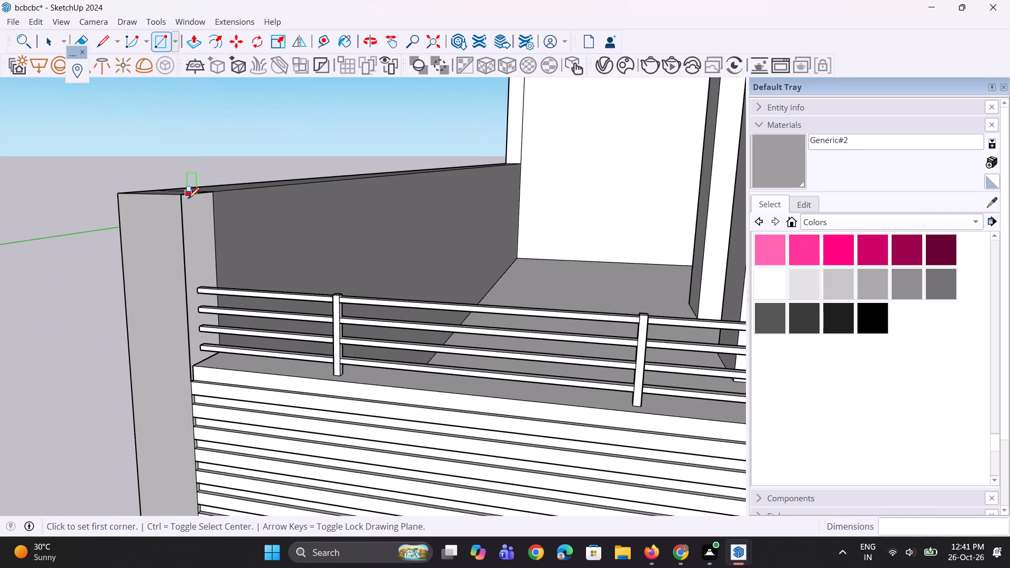
{"action": "left_click", "coordinate": [184, 196]}
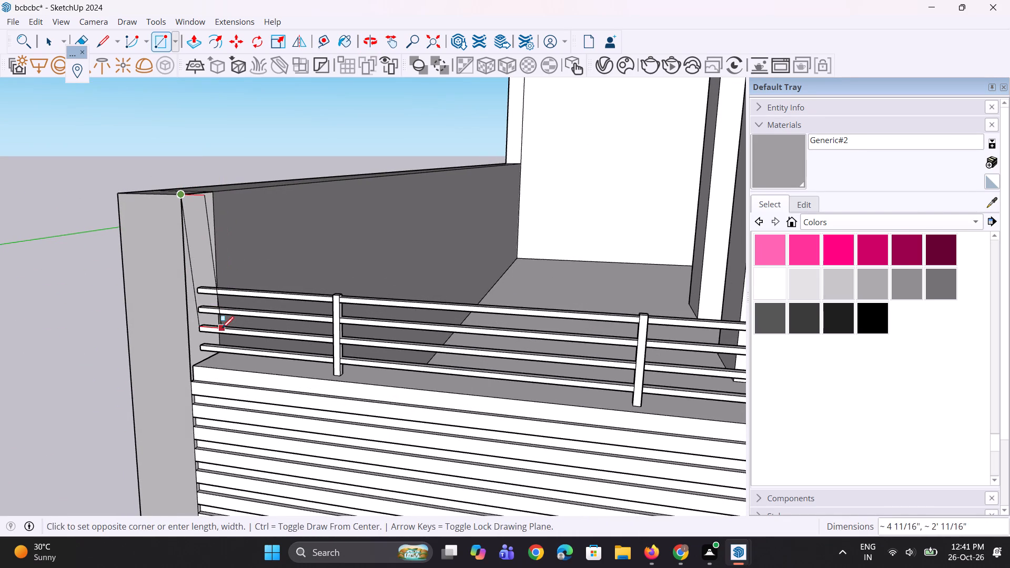
{"action": "left_click", "coordinate": [216, 357]}
Paint the new face beside the fence railing and the side boundary wall's inner long face with Generic#2.
{"action": "middle_click_drag", "start_coordinate": [204, 291], "coordinate": [244, 307]}
{"action": "key", "text": "space"}
{"action": "key", "text": "space"}
{"action": "key", "text": "space"}
{"action": "left_click", "coordinate": [674, 177]}
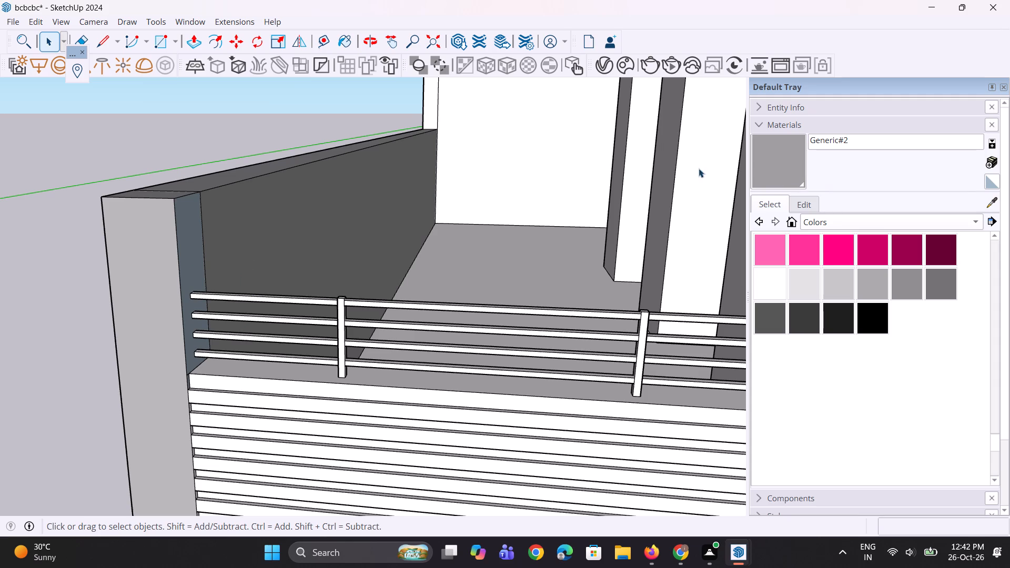
{"action": "left_click", "coordinate": [786, 155]}
{"action": "left_click", "coordinate": [190, 237]}
{"action": "middle_click_drag", "start_coordinate": [100, 270], "coordinate": [342, 235]}
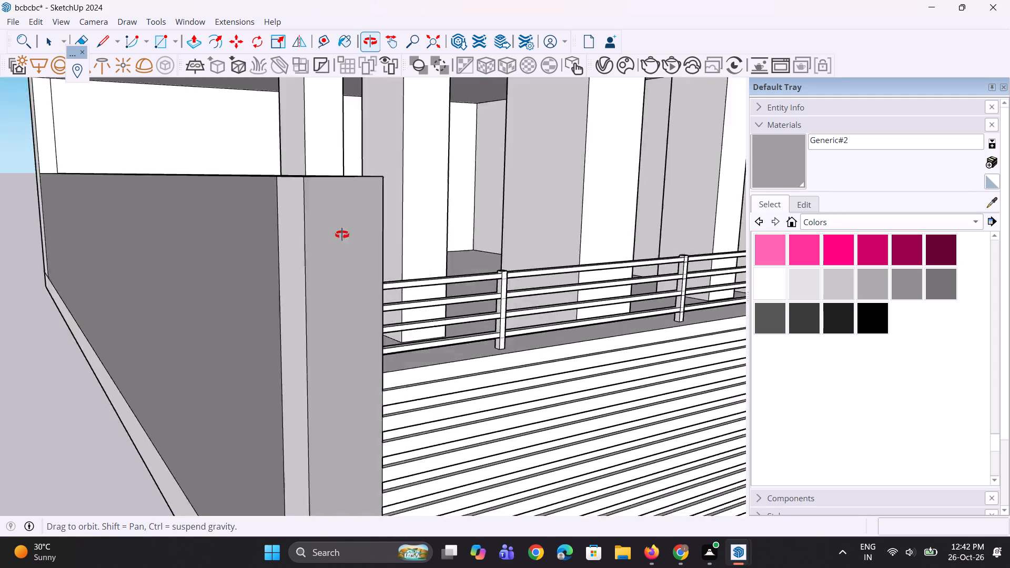
{"action": "middle_click_drag", "start_coordinate": [342, 235], "coordinate": [370, 230]}
{"action": "left_click", "coordinate": [396, 230]}
{"action": "scroll", "coordinate": [337, 195], "scroll_direction": "down", "scroll_amount": 12}
{"action": "scroll", "coordinate": [358, 275], "scroll_direction": "up", "scroll_amount": 1}
{"action": "middle_click_drag", "start_coordinate": [286, 279], "coordinate": [163, 298]}
{"action": "scroll", "coordinate": [195, 257], "scroll_direction": "down", "scroll_amount": 5}
{"action": "middle_click_drag", "start_coordinate": [229, 248], "coordinate": [0, 278]}
{"action": "scroll", "coordinate": [292, 202], "scroll_direction": "up", "scroll_amount": 4}
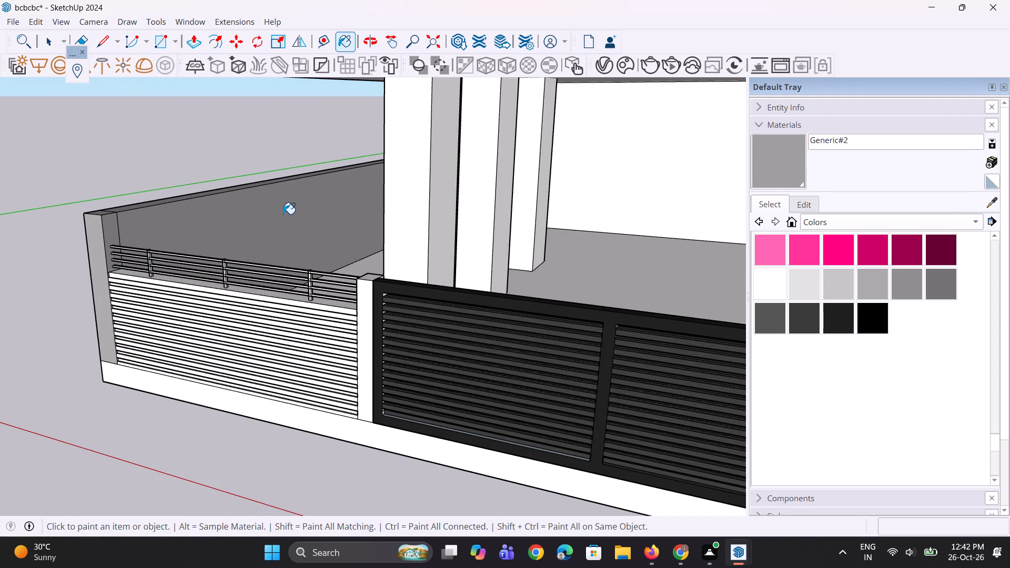
{"action": "left_click", "coordinate": [283, 214]}
Sample the dark grey Generic#1 material from the slatted cladding on the floor above the parking area.
{"action": "middle_click_drag", "start_coordinate": [320, 301], "coordinate": [514, 289]}
{"action": "scroll", "coordinate": [385, 316], "scroll_direction": "up", "scroll_amount": 1}
{"action": "scroll", "coordinate": [84, 239], "scroll_direction": "down", "scroll_amount": 12}
{"action": "middle_click_drag", "start_coordinate": [403, 292], "coordinate": [400, 256]}
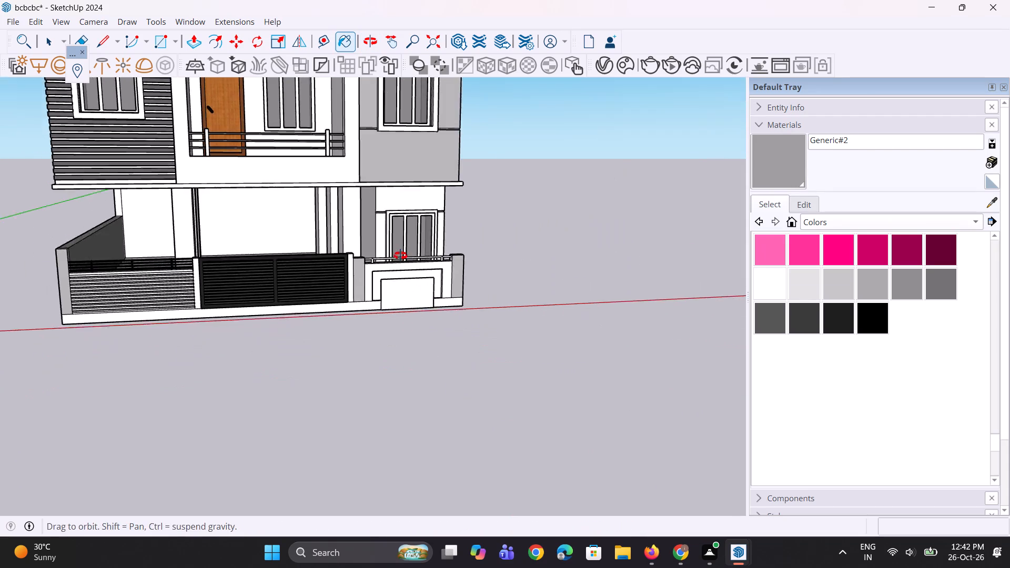
{"action": "middle_click_drag", "start_coordinate": [400, 256], "coordinate": [401, 248]}
{"action": "scroll", "coordinate": [392, 269], "scroll_direction": "up", "scroll_amount": 4}
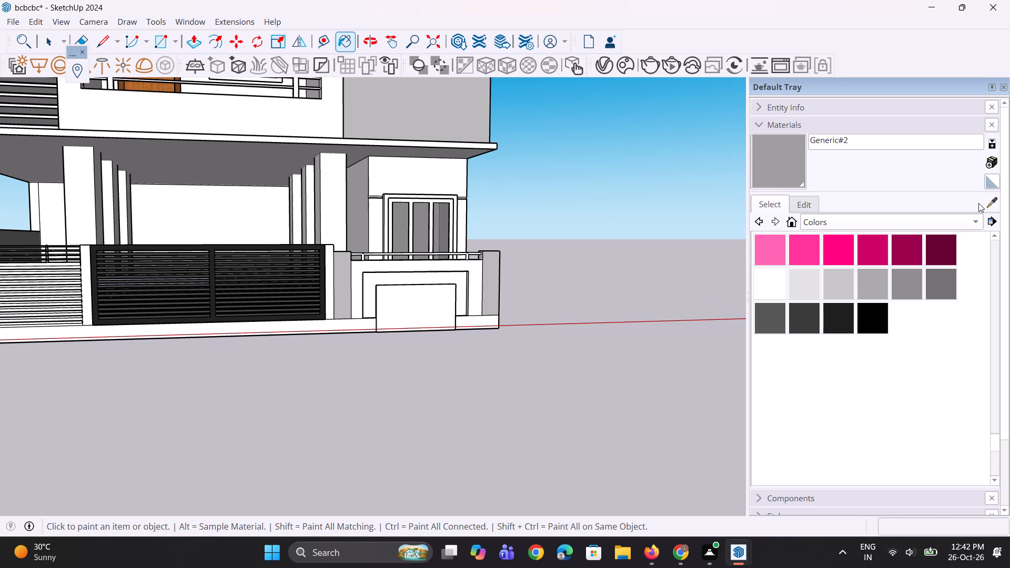
{"action": "left_click_drag", "start_coordinate": [992, 202], "coordinate": [990, 214]}
{"action": "scroll", "coordinate": [572, 400], "scroll_direction": "down", "scroll_amount": 3}
{"action": "scroll", "coordinate": [201, 229], "scroll_direction": "up", "scroll_amount": 3}
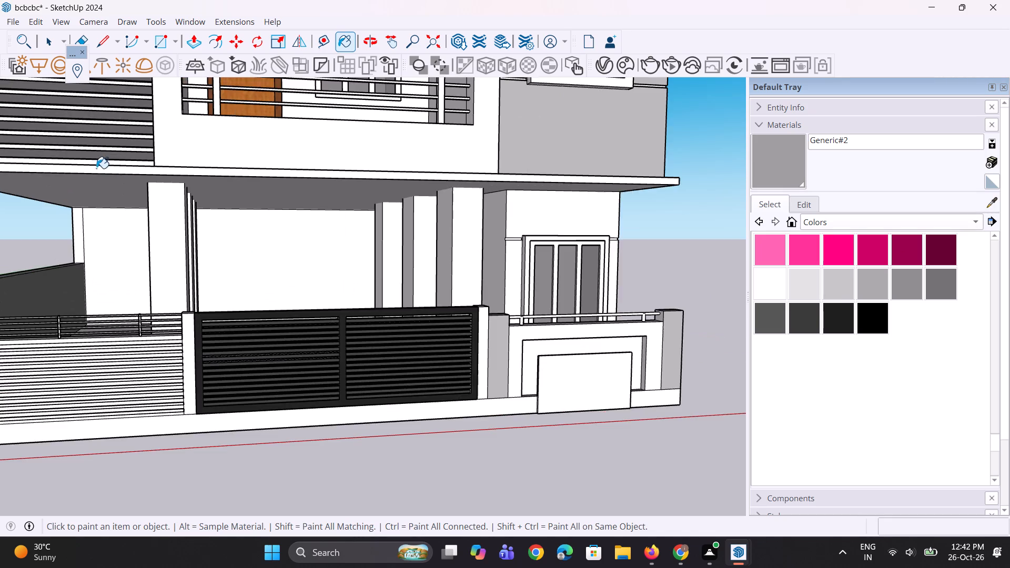
{"action": "scroll", "coordinate": [100, 166], "scroll_direction": "up", "scroll_amount": 5}
{"action": "left_click", "coordinate": [995, 196]}
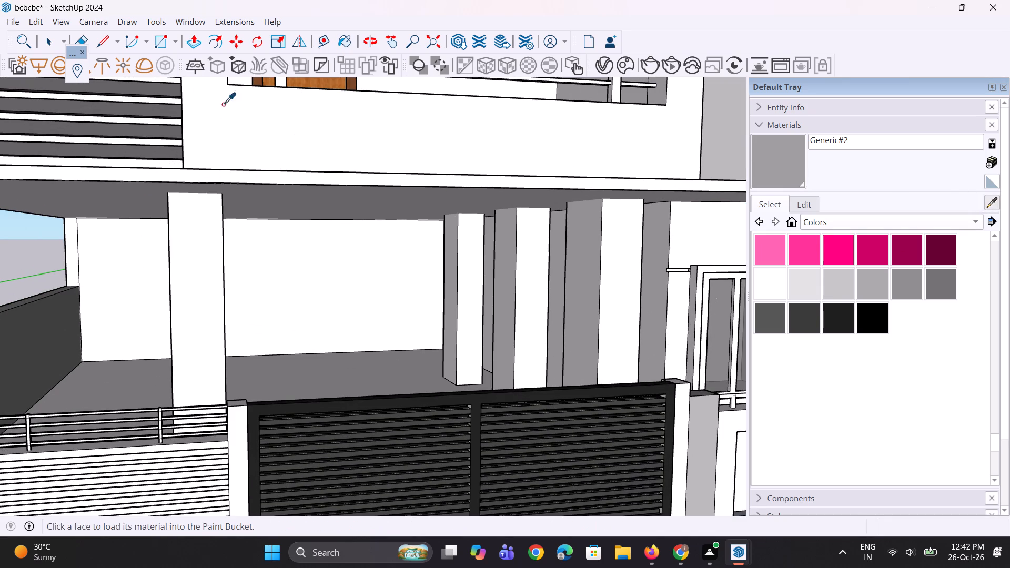
{"action": "left_click", "coordinate": [126, 129]}
Paint the front faces of the top four slats of the white front boundary fence with Generic#1.
{"action": "scroll", "coordinate": [717, 338], "scroll_direction": "down", "scroll_amount": 5}
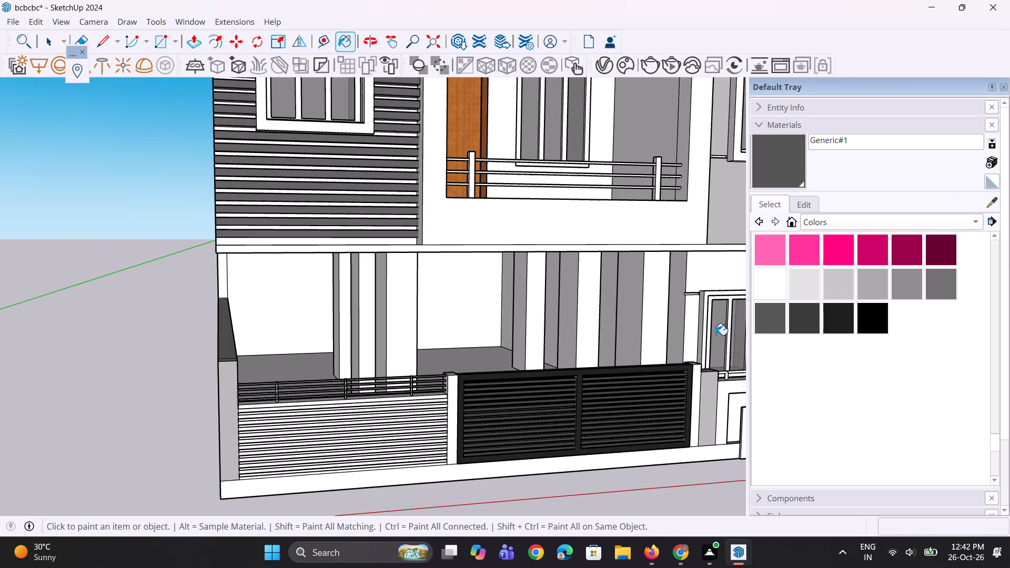
{"action": "scroll", "coordinate": [394, 552], "scroll_direction": "up", "scroll_amount": 4}
{"action": "scroll", "coordinate": [159, 506], "scroll_direction": "up", "scroll_amount": 4}
{"action": "scroll", "coordinate": [280, 367], "scroll_direction": "up", "scroll_amount": 3}
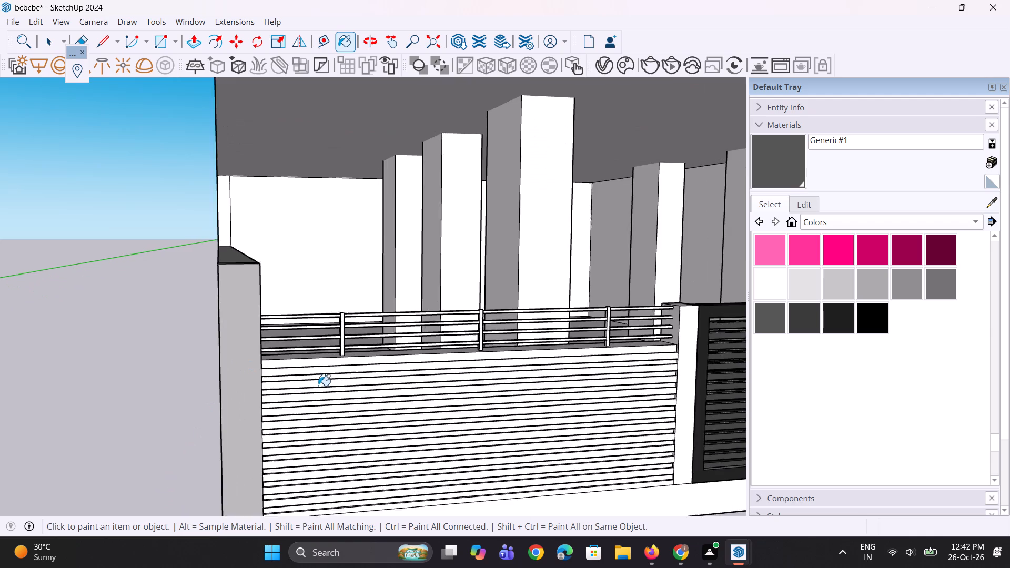
{"action": "scroll", "coordinate": [318, 386], "scroll_direction": "up", "scroll_amount": 10}
{"action": "middle_click_drag", "start_coordinate": [206, 357], "coordinate": [268, 272]}
{"action": "scroll", "coordinate": [237, 327], "scroll_direction": "up", "scroll_amount": 2}
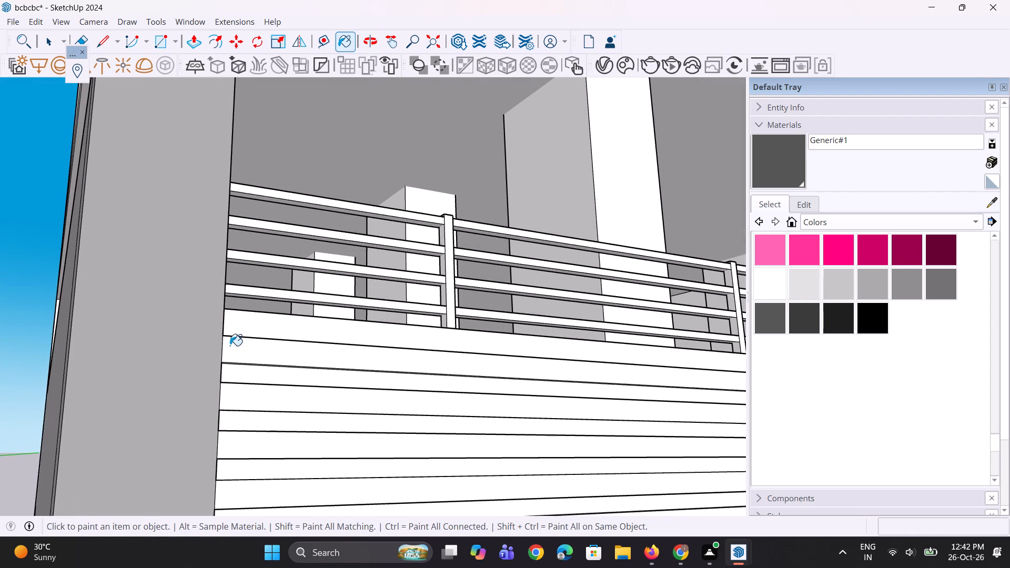
{"action": "left_click_drag", "start_coordinate": [230, 346], "coordinate": [233, 361]}
{"action": "left_click_drag", "start_coordinate": [249, 395], "coordinate": [249, 400]}
{"action": "left_click", "coordinate": [256, 447]}
{"action": "left_click", "coordinate": [260, 495]}
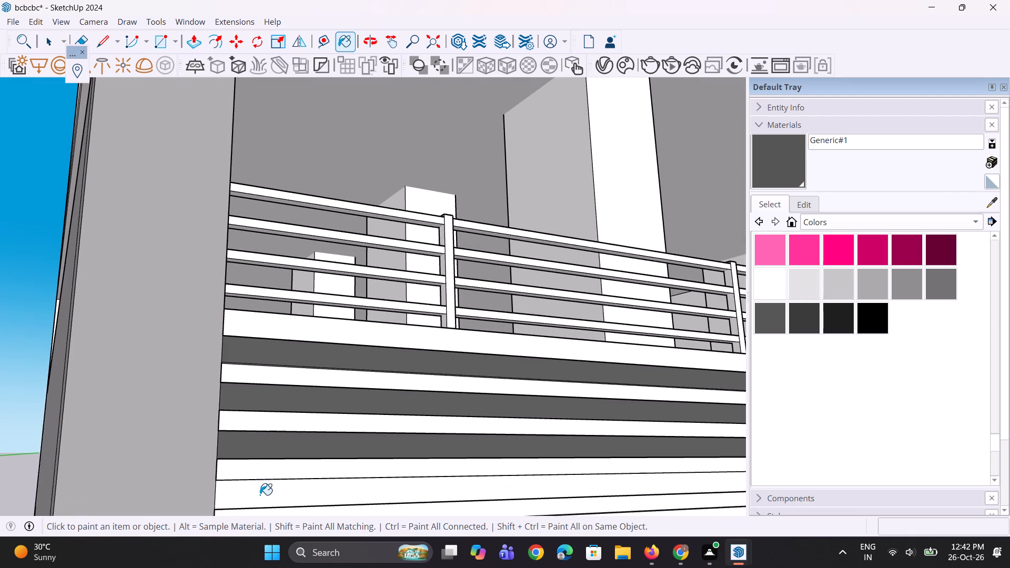
Paint the front faces of the remaining fence slats, down to the base, with Generic#1.
{"action": "scroll", "coordinate": [248, 331], "scroll_direction": "down", "scroll_amount": 10}
{"action": "scroll", "coordinate": [251, 483], "scroll_direction": "up", "scroll_amount": 5}
{"action": "scroll", "coordinate": [258, 410], "scroll_direction": "up", "scroll_amount": 3}
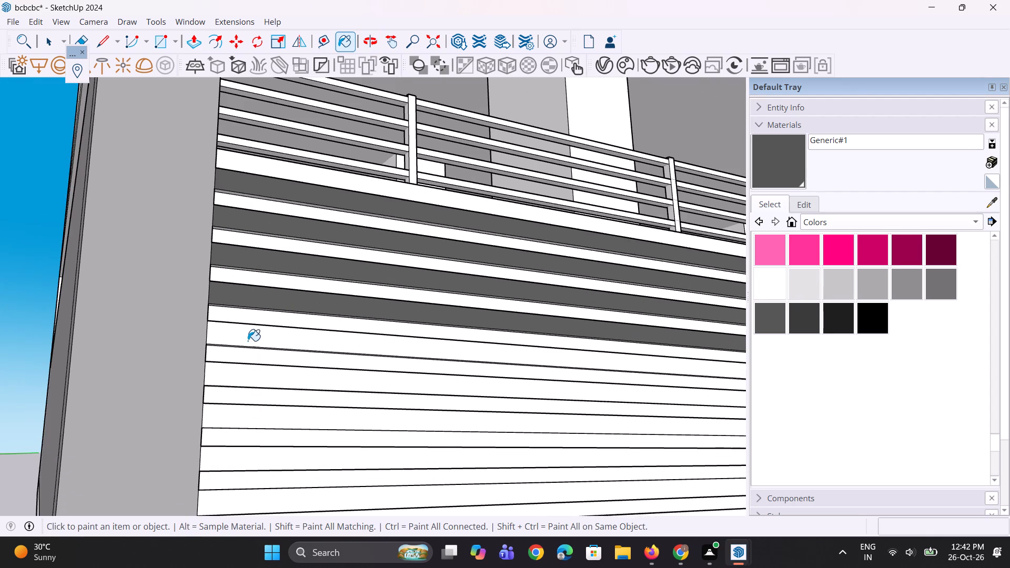
{"action": "left_click", "coordinate": [247, 338]}
{"action": "left_click", "coordinate": [243, 380]}
{"action": "left_click", "coordinate": [238, 419]}
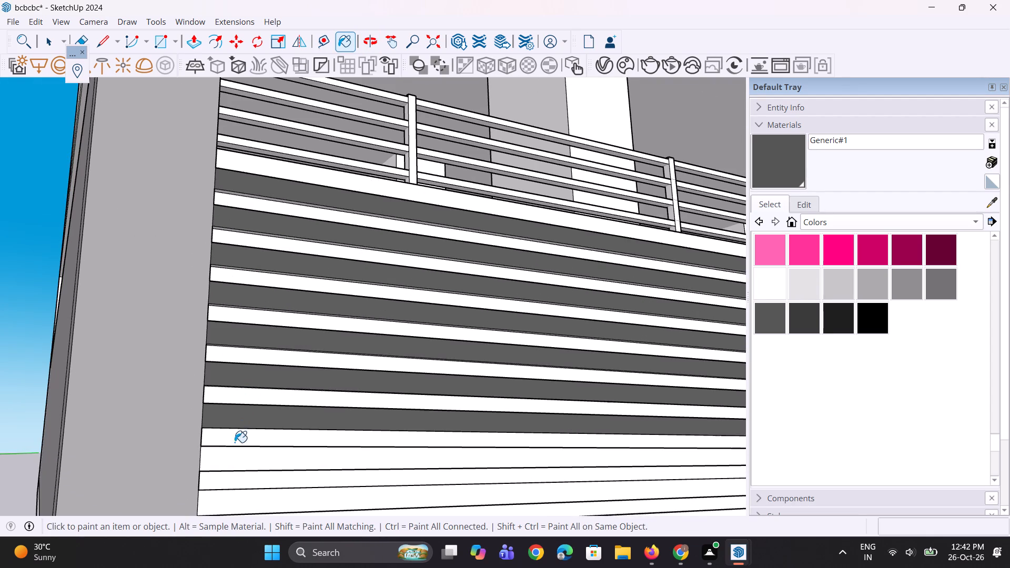
{"action": "left_click", "coordinate": [234, 460]}
{"action": "scroll", "coordinate": [265, 319], "scroll_direction": "down", "scroll_amount": 9}
{"action": "scroll", "coordinate": [239, 424], "scroll_direction": "up", "scroll_amount": 5}
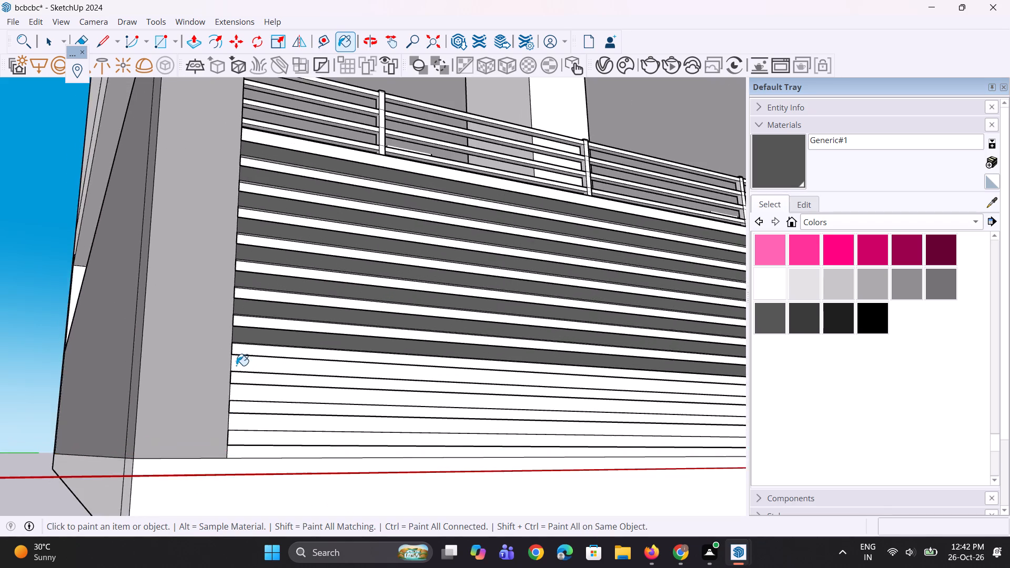
{"action": "scroll", "coordinate": [236, 366], "scroll_direction": "up", "scroll_amount": 3}
{"action": "left_click", "coordinate": [244, 362]}
{"action": "left_click", "coordinate": [243, 398]}
{"action": "left_click", "coordinate": [251, 441]}
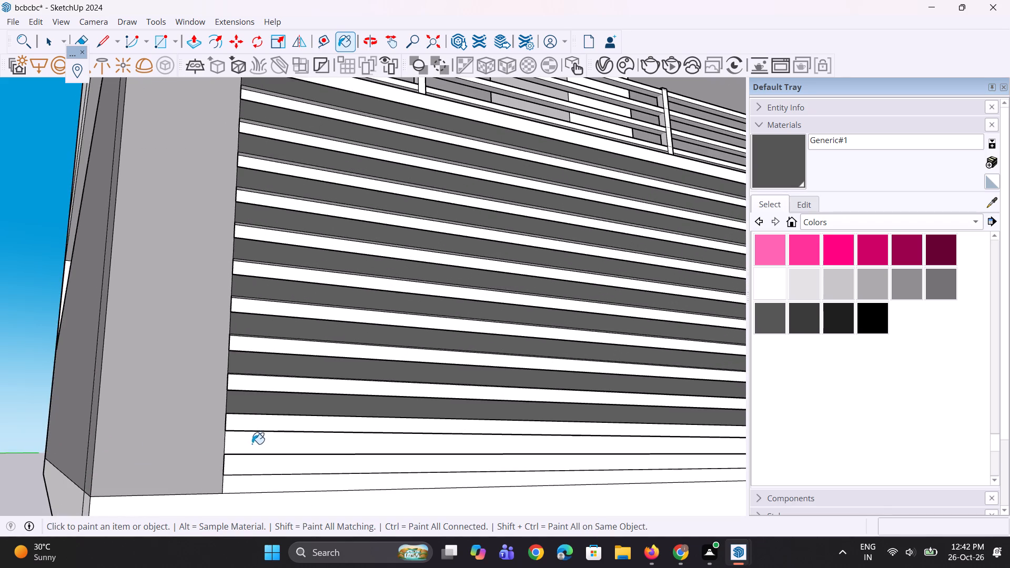
{"action": "middle_click_drag", "start_coordinate": [249, 470], "coordinate": [245, 478]}
{"action": "left_click", "coordinate": [242, 482]}
Paint the narrow top faces of the upper six fence slats with Generic#1.
{"action": "middle_click_drag", "start_coordinate": [272, 423], "coordinate": [286, 557]}
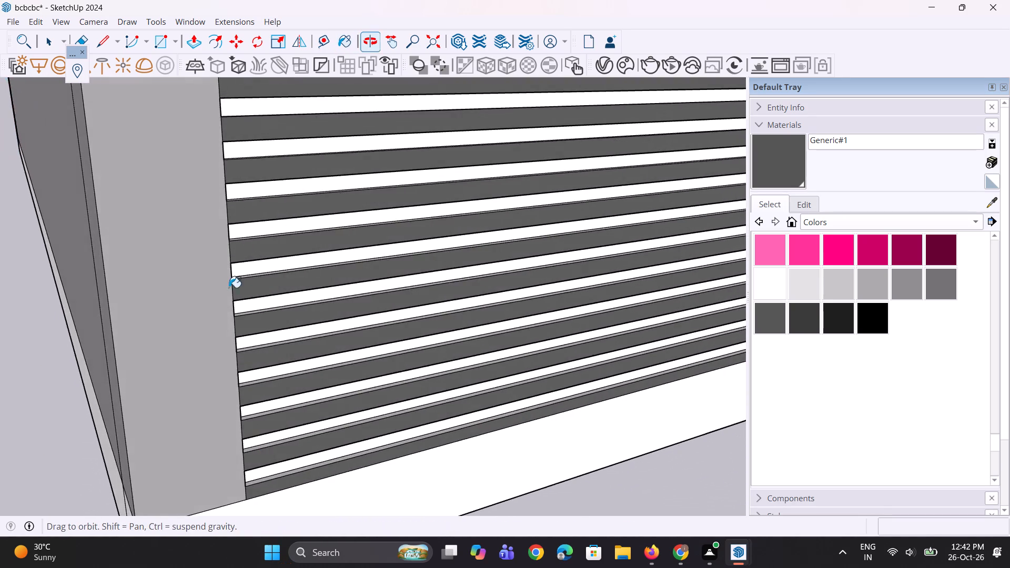
{"action": "middle_click_drag", "start_coordinate": [238, 206], "coordinate": [264, 368]}
{"action": "scroll", "coordinate": [236, 193], "scroll_direction": "up", "scroll_amount": 2}
{"action": "scroll", "coordinate": [204, 126], "scroll_direction": "up", "scroll_amount": 2}
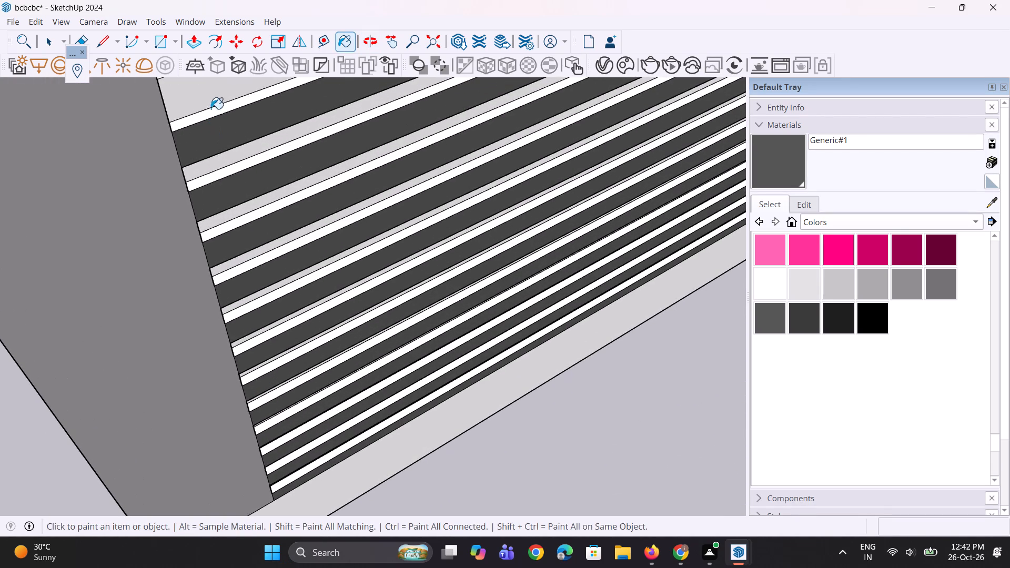
{"action": "left_click", "coordinate": [216, 108]}
{"action": "scroll", "coordinate": [241, 166], "scroll_direction": "up", "scroll_amount": 2}
{"action": "left_click", "coordinate": [245, 159]}
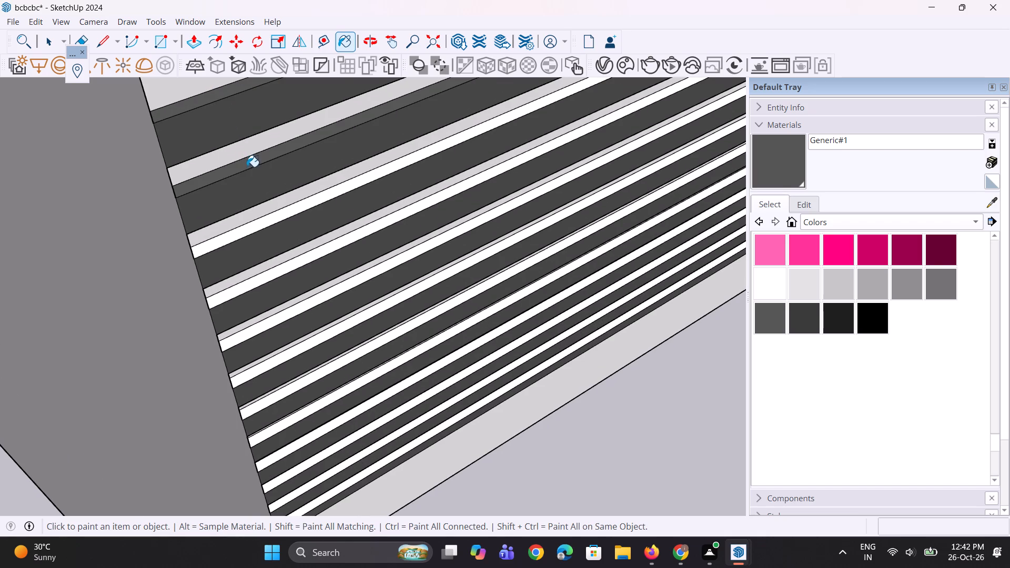
{"action": "left_click", "coordinate": [271, 222]}
{"action": "left_click", "coordinate": [290, 267]}
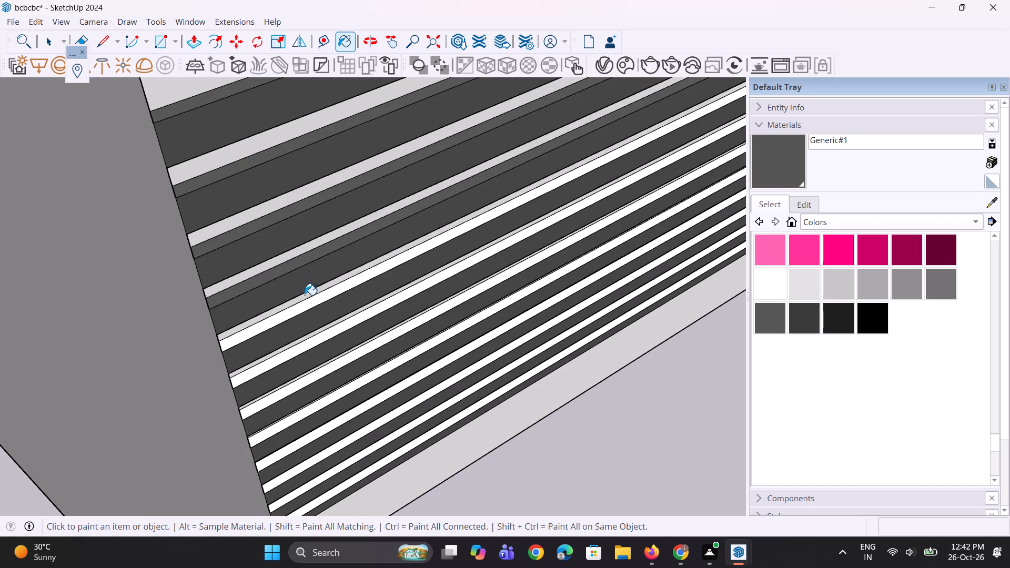
{"action": "left_click", "coordinate": [311, 303]}
{"action": "left_click", "coordinate": [320, 340]}
Paint the narrow top faces of the remaining lower fence slats with Generic#1.
{"action": "scroll", "coordinate": [249, 261], "scroll_direction": "down", "scroll_amount": 3}
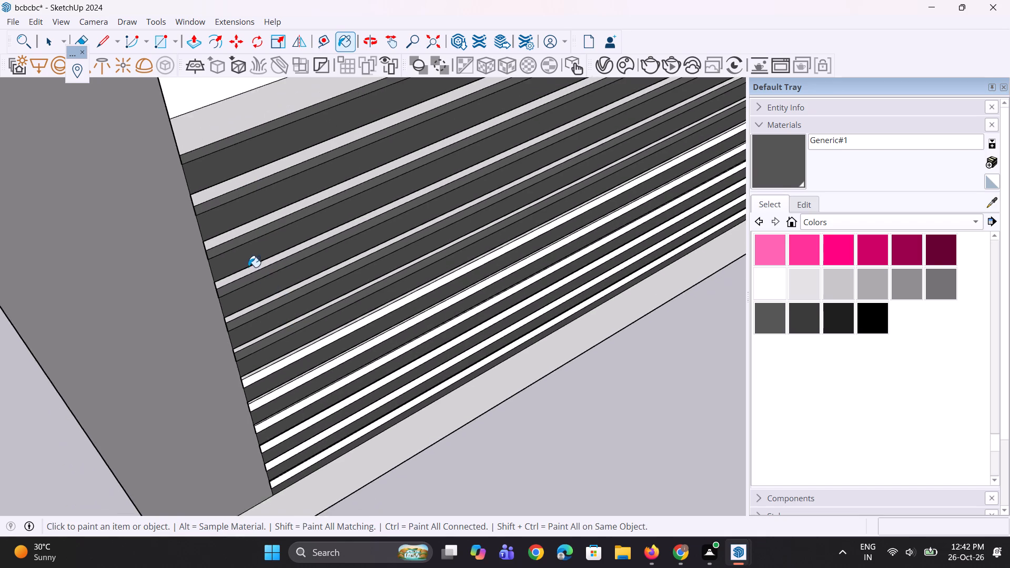
{"action": "scroll", "coordinate": [297, 379], "scroll_direction": "up", "scroll_amount": 4}
{"action": "scroll", "coordinate": [217, 359], "scroll_direction": "up", "scroll_amount": 4}
{"action": "left_click_drag", "start_coordinate": [252, 369], "coordinate": [258, 378]}
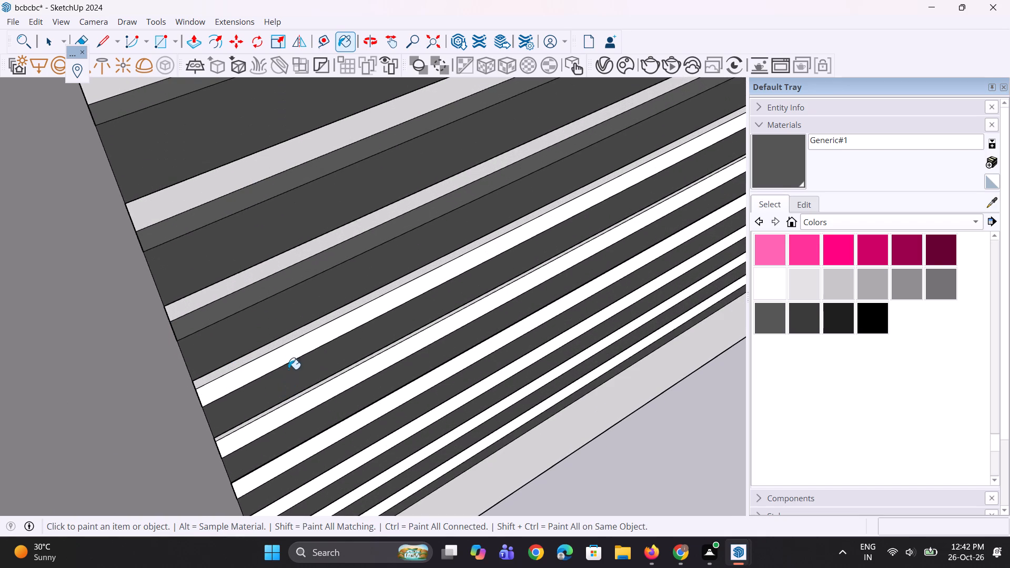
{"action": "left_click", "coordinate": [294, 354]}
{"action": "left_click", "coordinate": [318, 402]}
{"action": "left_click", "coordinate": [355, 421]}
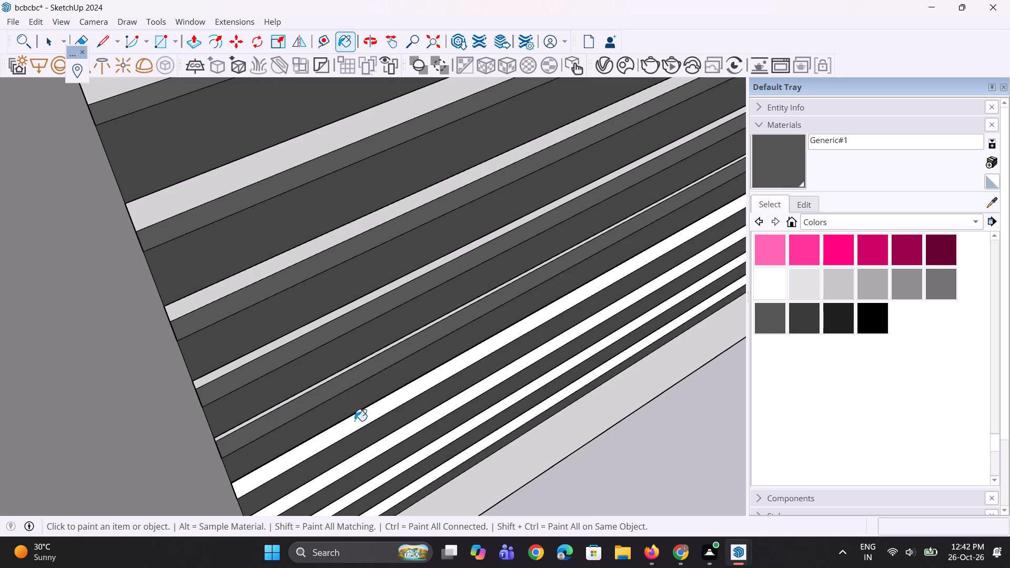
{"action": "left_click", "coordinate": [396, 440]}
{"action": "left_click", "coordinate": [425, 451]}
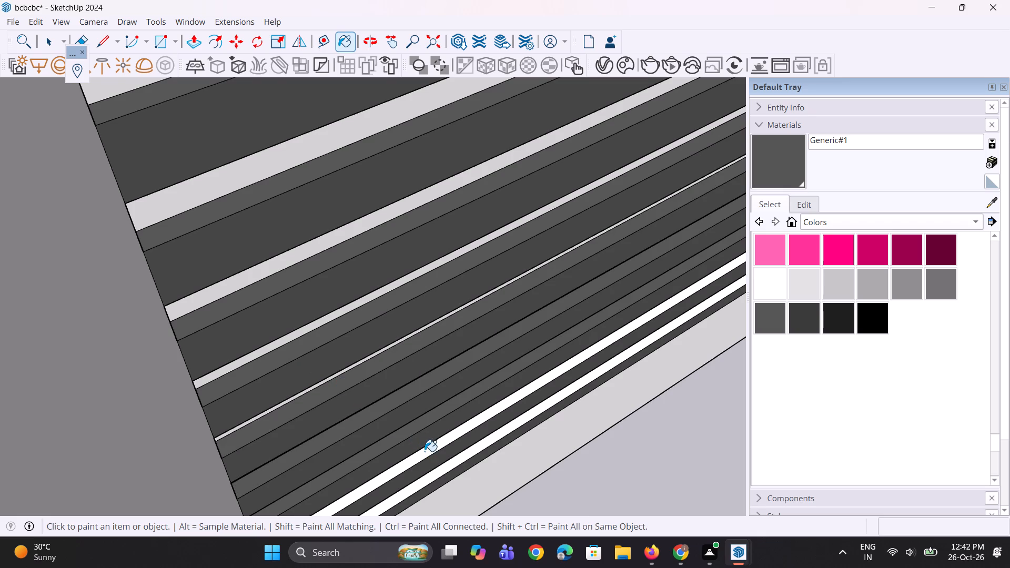
{"action": "left_click", "coordinate": [453, 464]}
Paint the undersides of the top three fence slats with Generic#1.
{"action": "middle_click_drag", "start_coordinate": [448, 440], "coordinate": [368, 312]}
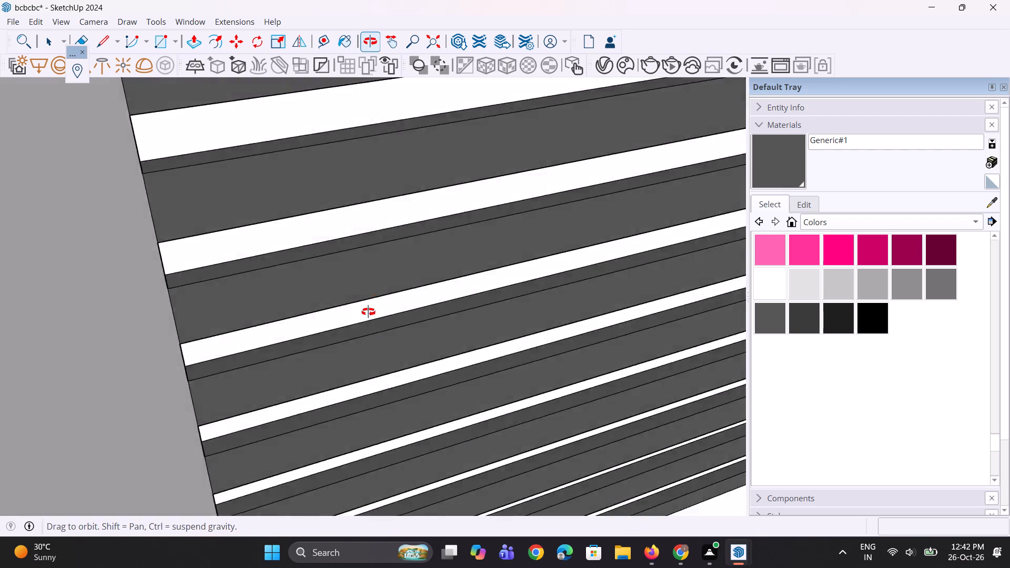
{"action": "middle_click_drag", "start_coordinate": [368, 312], "coordinate": [345, 151]}
{"action": "scroll", "coordinate": [256, 294], "scroll_direction": "down", "scroll_amount": 5}
{"action": "middle_click_drag", "start_coordinate": [305, 295], "coordinate": [355, 72]}
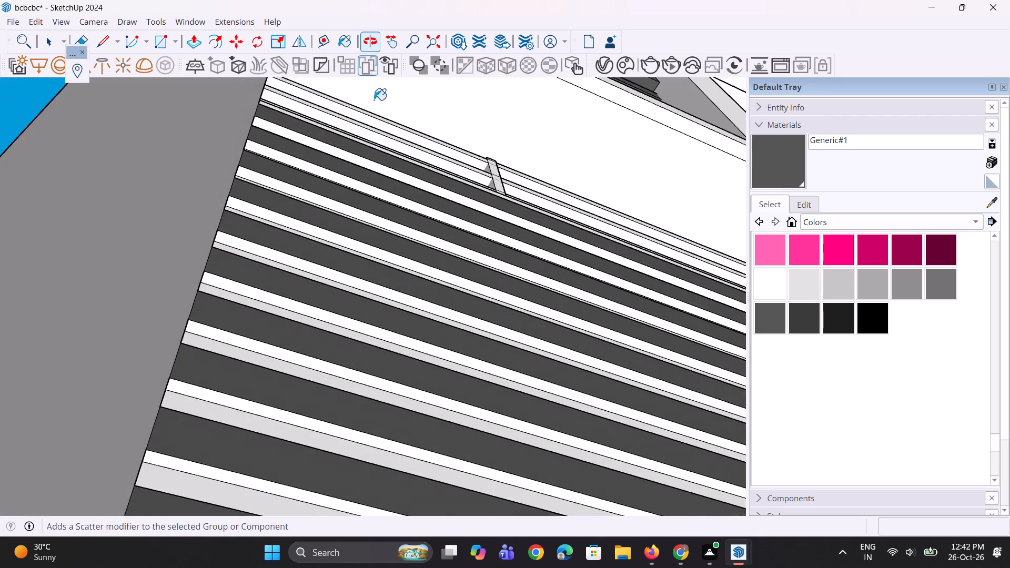
{"action": "scroll", "coordinate": [401, 151], "scroll_direction": "up", "scroll_amount": 3}
{"action": "middle_click_drag", "start_coordinate": [391, 192], "coordinate": [264, 295]}
{"action": "scroll", "coordinate": [275, 313], "scroll_direction": "up", "scroll_amount": 1}
{"action": "scroll", "coordinate": [252, 139], "scroll_direction": "up", "scroll_amount": 1}
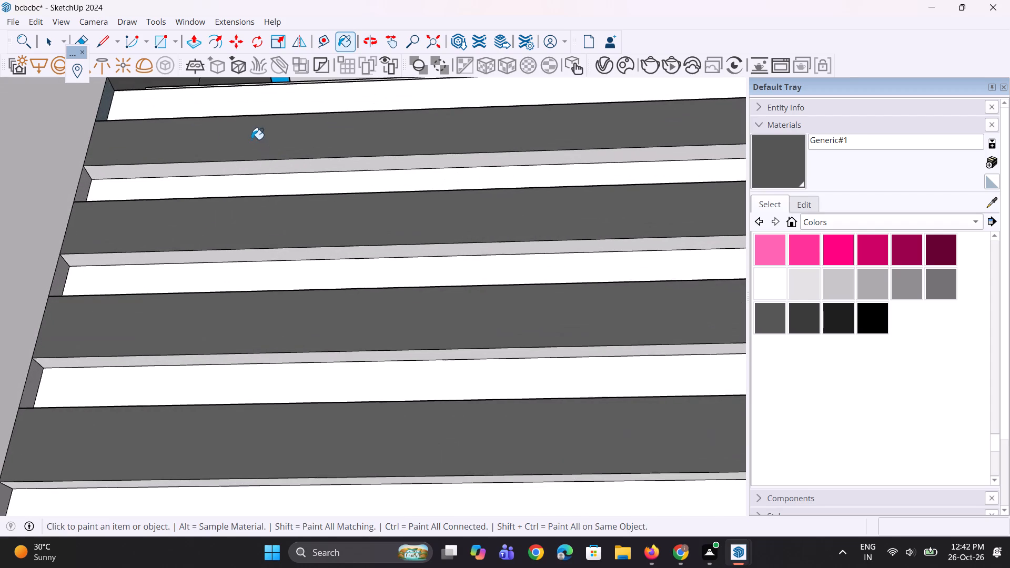
{"action": "scroll", "coordinate": [251, 139], "scroll_direction": "up", "scroll_amount": 1}
{"action": "left_click", "coordinate": [245, 164]}
{"action": "middle_click_drag", "start_coordinate": [245, 202], "coordinate": [201, 275]}
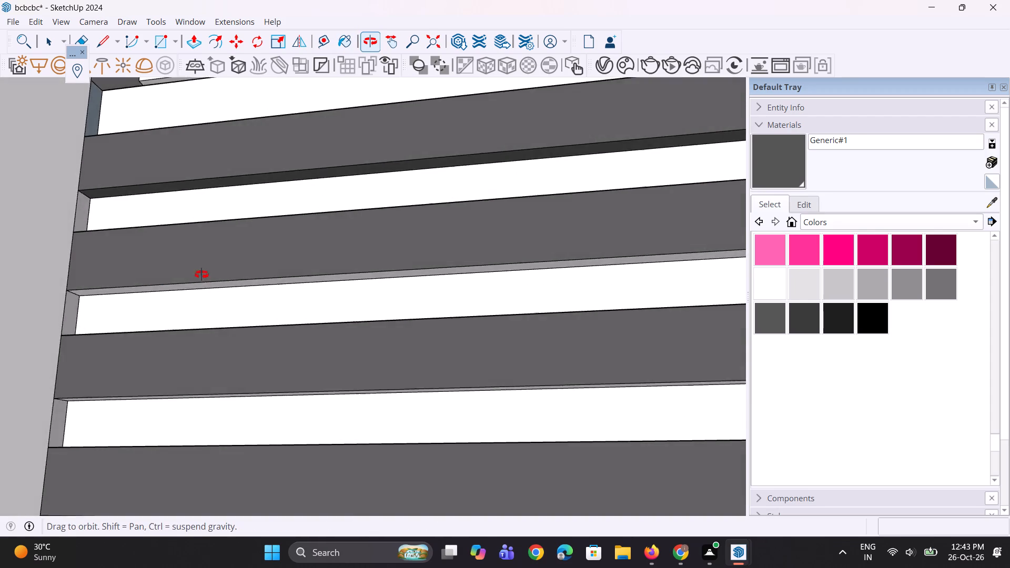
{"action": "middle_click_drag", "start_coordinate": [201, 275], "coordinate": [265, 156]}
{"action": "left_click", "coordinate": [278, 237]}
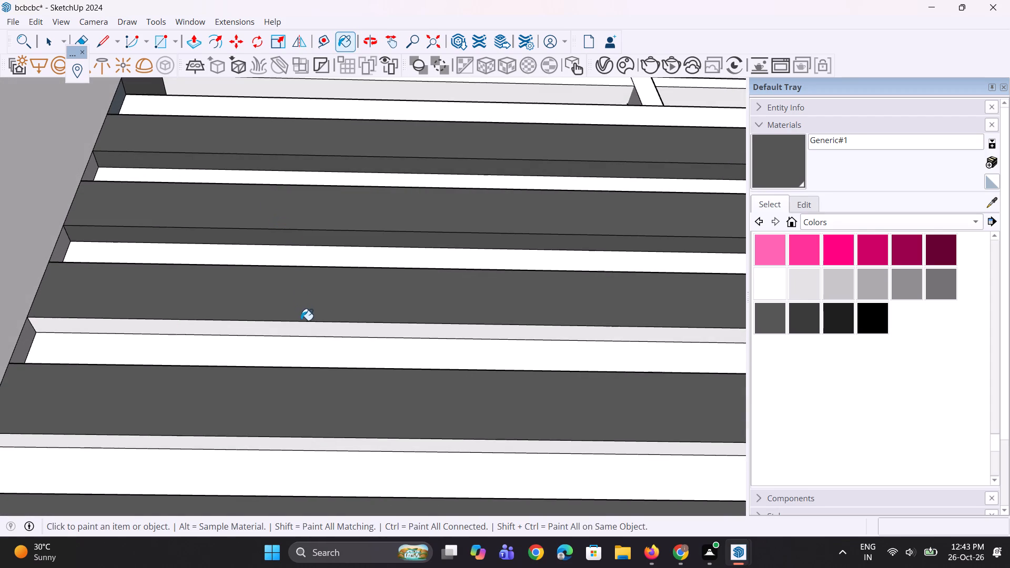
{"action": "left_click", "coordinate": [304, 330]}
Paint the undersides of the next six fence slats below the top three with Generic#1.
{"action": "scroll", "coordinate": [288, 209], "scroll_direction": "down", "scroll_amount": 4}
{"action": "middle_click_drag", "start_coordinate": [296, 380], "coordinate": [306, 354]}
{"action": "scroll", "coordinate": [325, 354], "scroll_direction": "up", "scroll_amount": 2}
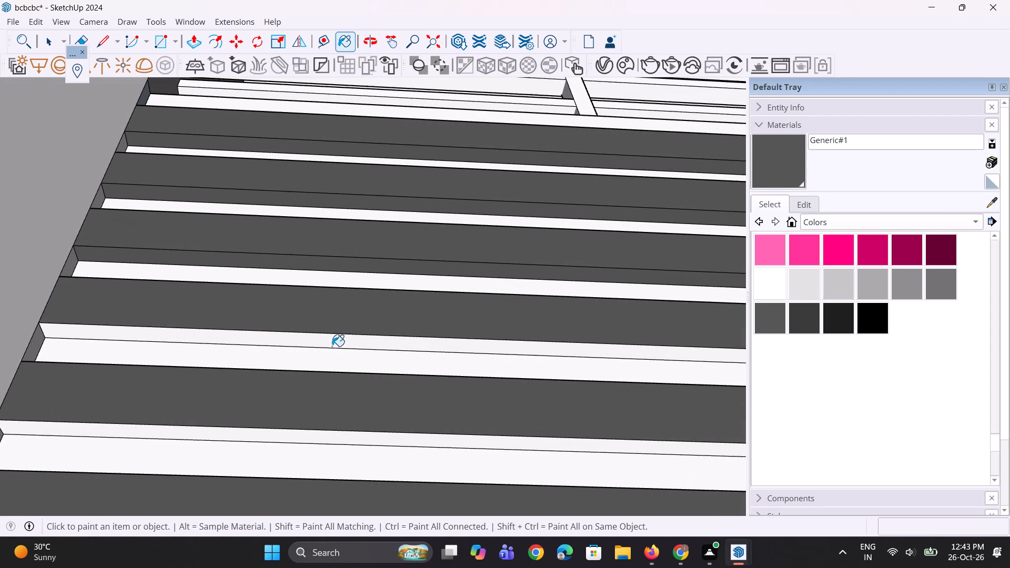
{"action": "left_click", "coordinate": [336, 341]}
{"action": "left_click", "coordinate": [342, 433]}
{"action": "scroll", "coordinate": [362, 322], "scroll_direction": "down", "scroll_amount": 4}
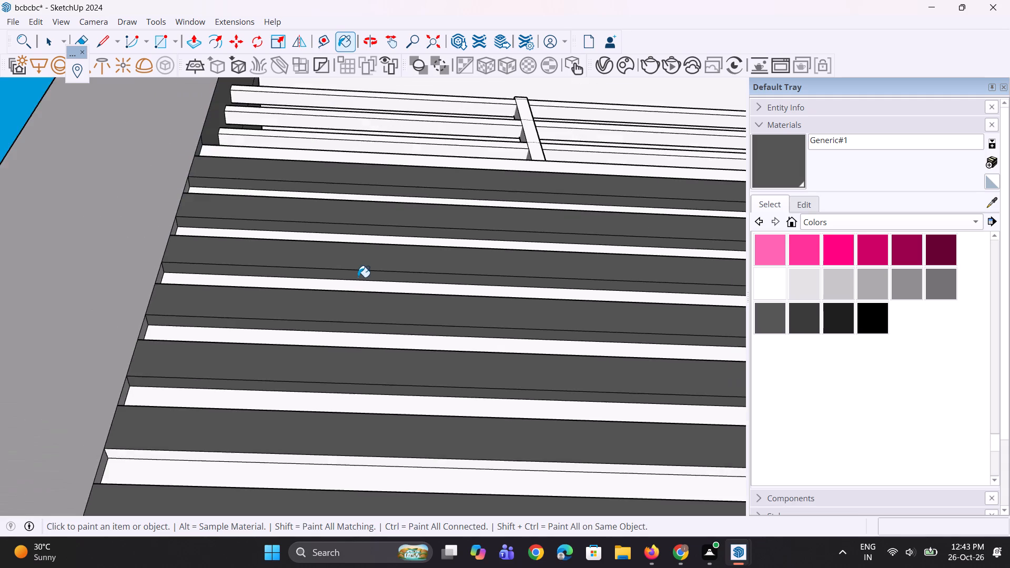
{"action": "scroll", "coordinate": [358, 277], "scroll_direction": "down", "scroll_amount": 4}
{"action": "scroll", "coordinate": [323, 418], "scroll_direction": "up", "scroll_amount": 3}
{"action": "left_click", "coordinate": [341, 384]}
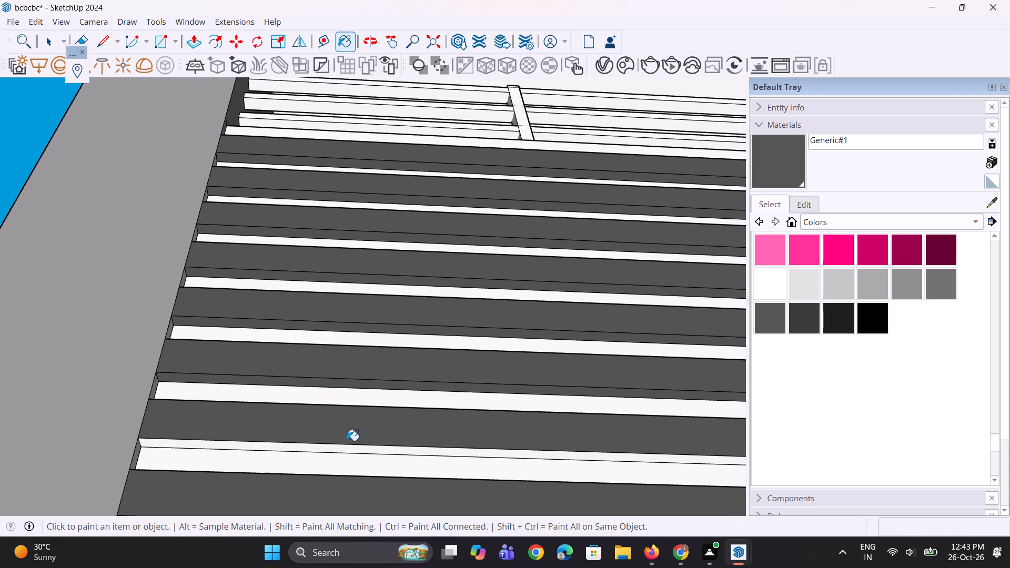
{"action": "left_click", "coordinate": [355, 447]}
{"action": "scroll", "coordinate": [306, 315], "scroll_direction": "down", "scroll_amount": 8}
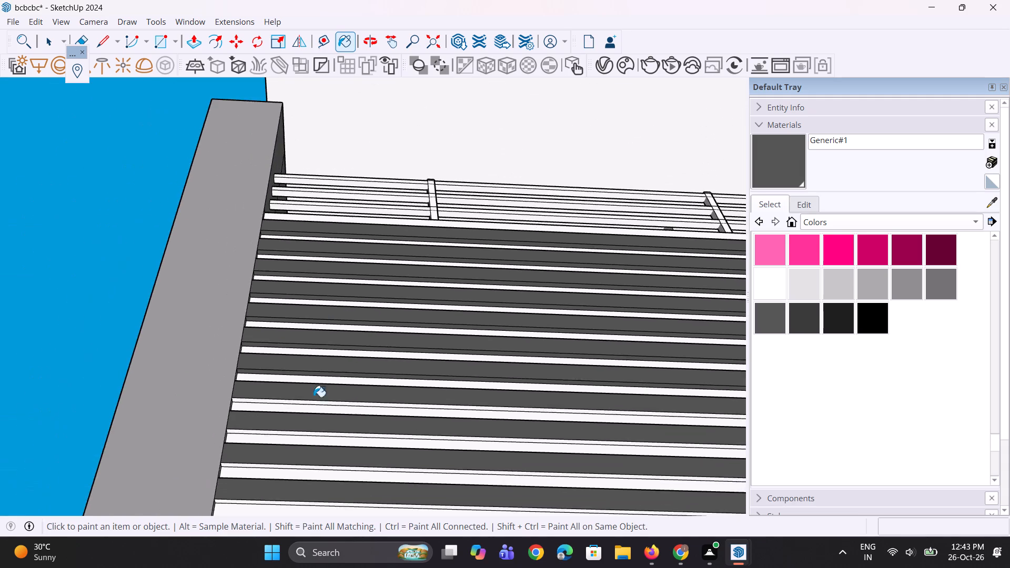
{"action": "scroll", "coordinate": [311, 404], "scroll_direction": "up", "scroll_amount": 6}
{"action": "left_click", "coordinate": [329, 402]}
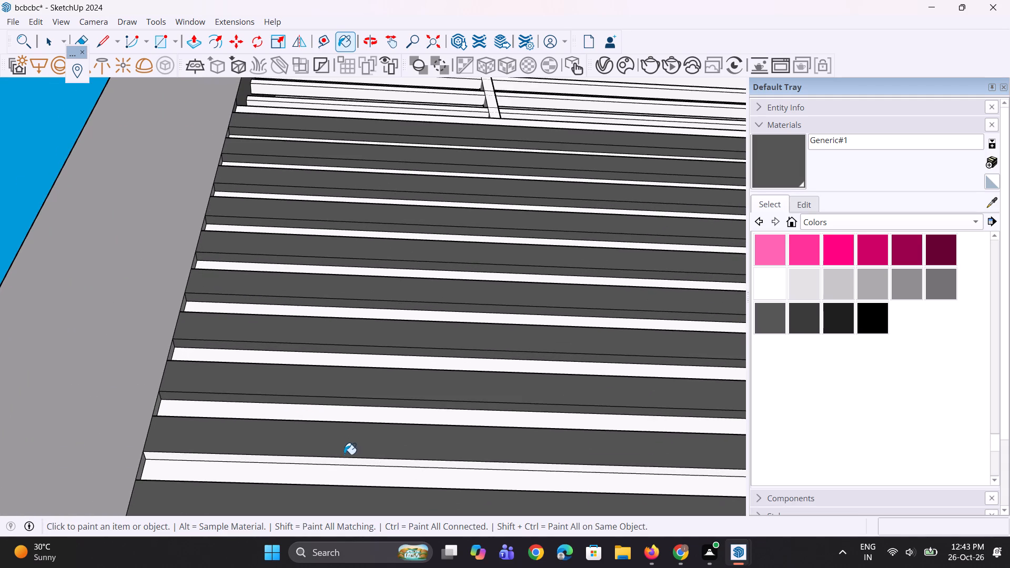
{"action": "left_click", "coordinate": [344, 460]}
Paint the undersides of the remaining lowest fence slats, down to the base, with Generic#1.
{"action": "scroll", "coordinate": [317, 292], "scroll_direction": "down", "scroll_amount": 4}
{"action": "middle_click_drag", "start_coordinate": [346, 409], "coordinate": [353, 368]}
{"action": "scroll", "coordinate": [352, 407], "scroll_direction": "up", "scroll_amount": 2}
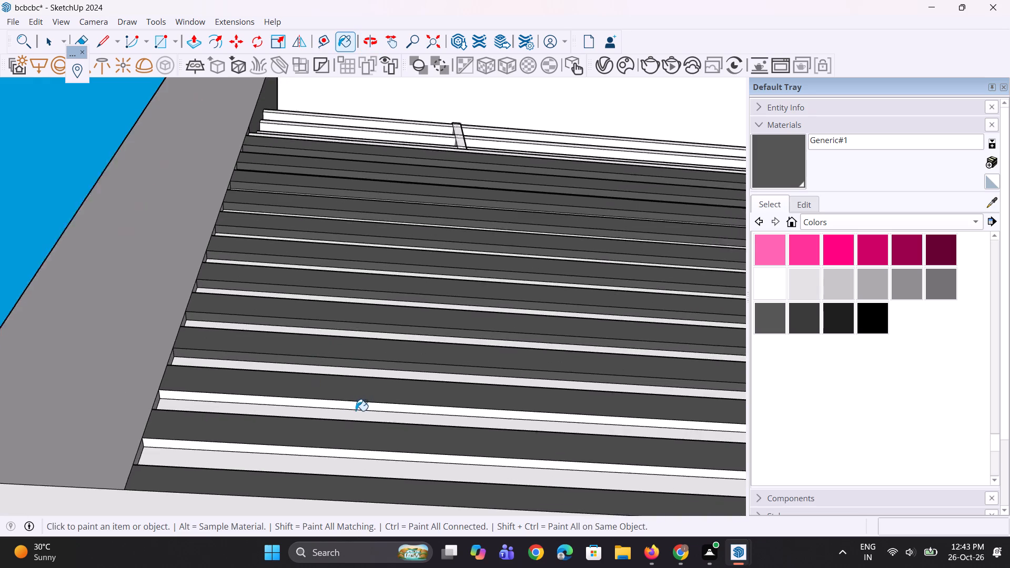
{"action": "scroll", "coordinate": [356, 411], "scroll_direction": "up", "scroll_amount": 1}
{"action": "left_click", "coordinate": [365, 405]}
{"action": "scroll", "coordinate": [370, 468], "scroll_direction": "up", "scroll_amount": 1}
{"action": "left_click", "coordinate": [378, 455]}
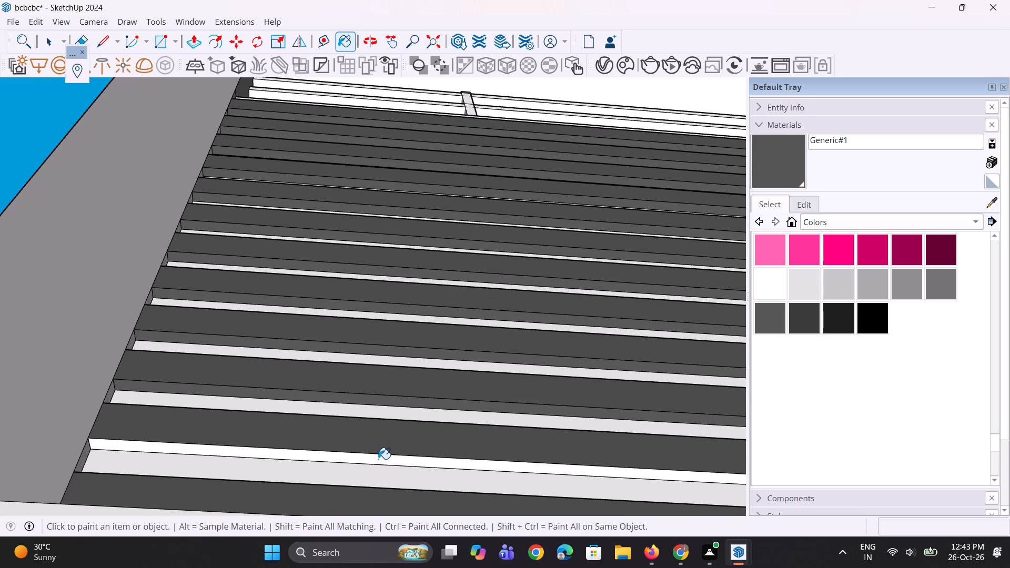
{"action": "scroll", "coordinate": [308, 354], "scroll_direction": "down", "scroll_amount": 2}
{"action": "scroll", "coordinate": [346, 434], "scroll_direction": "up", "scroll_amount": 3}
{"action": "left_click", "coordinate": [361, 438]}
{"action": "scroll", "coordinate": [270, 360], "scroll_direction": "down", "scroll_amount": 3}
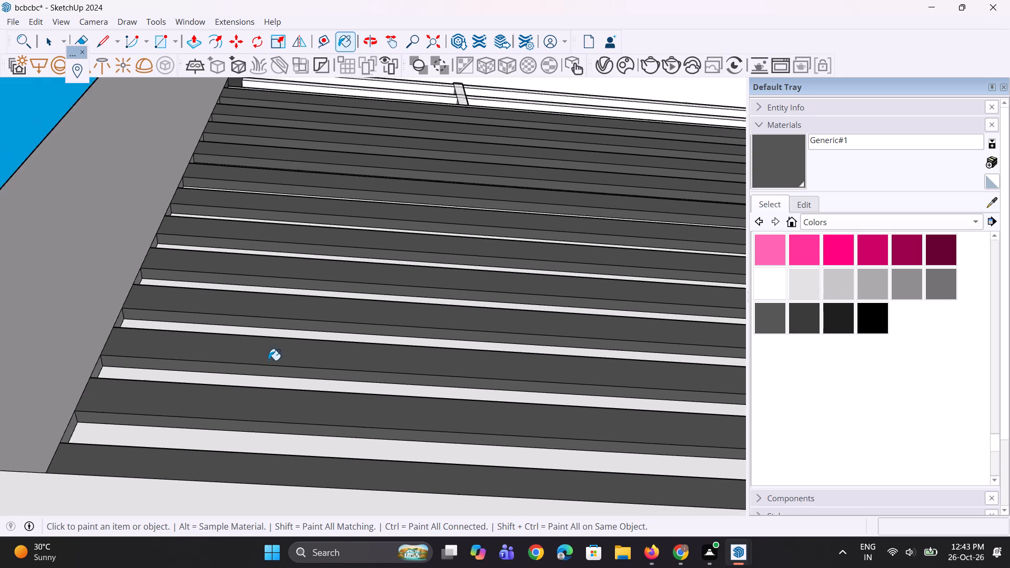
Paint the front and top faces of the uppermost railing bar above the slatted fence with Generic#1.
{"action": "scroll", "coordinate": [268, 360], "scroll_direction": "down", "scroll_amount": 1}
{"action": "scroll", "coordinate": [258, 422], "scroll_direction": "up", "scroll_amount": 1}
{"action": "middle_click_drag", "start_coordinate": [258, 422], "coordinate": [219, 470]}
{"action": "scroll", "coordinate": [191, 367], "scroll_direction": "down", "scroll_amount": 5}
{"action": "middle_click_drag", "start_coordinate": [319, 332], "coordinate": [213, 536]}
{"action": "scroll", "coordinate": [211, 537], "scroll_direction": "down", "scroll_amount": 1}
{"action": "scroll", "coordinate": [197, 354], "scroll_direction": "down", "scroll_amount": 4}
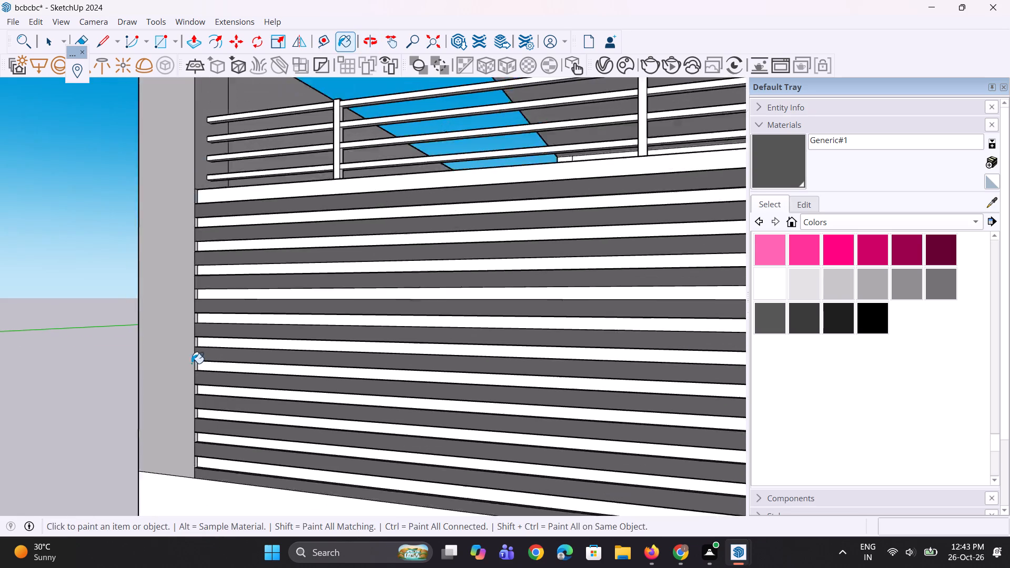
{"action": "scroll", "coordinate": [191, 363], "scroll_direction": "down", "scroll_amount": 1}
{"action": "middle_click_drag", "start_coordinate": [288, 399], "coordinate": [377, 433]}
{"action": "scroll", "coordinate": [350, 399], "scroll_direction": "down", "scroll_amount": 5}
{"action": "scroll", "coordinate": [376, 240], "scroll_direction": "up", "scroll_amount": 3}
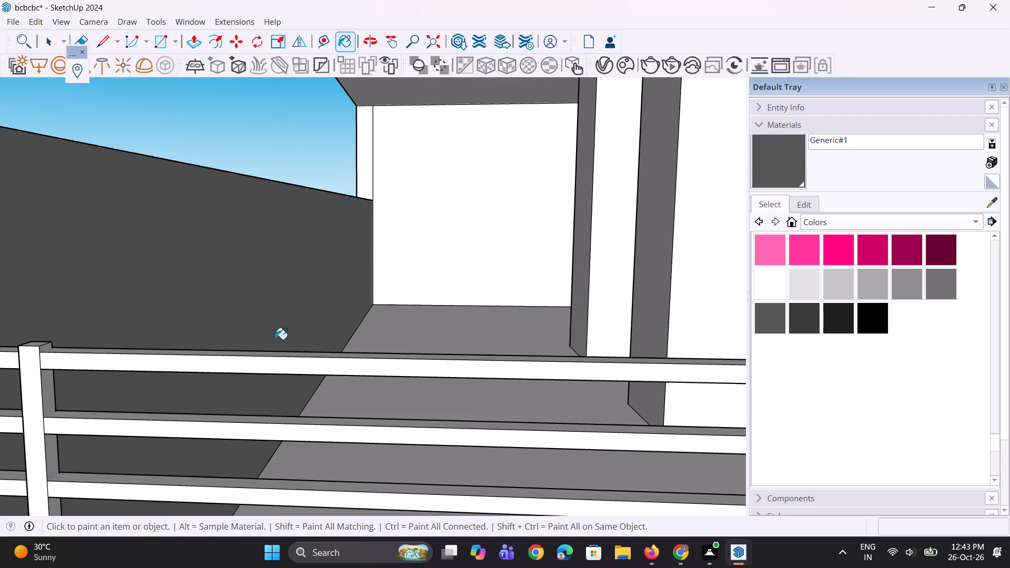
{"action": "left_click", "coordinate": [287, 366]}
{"action": "left_click", "coordinate": [294, 354]}
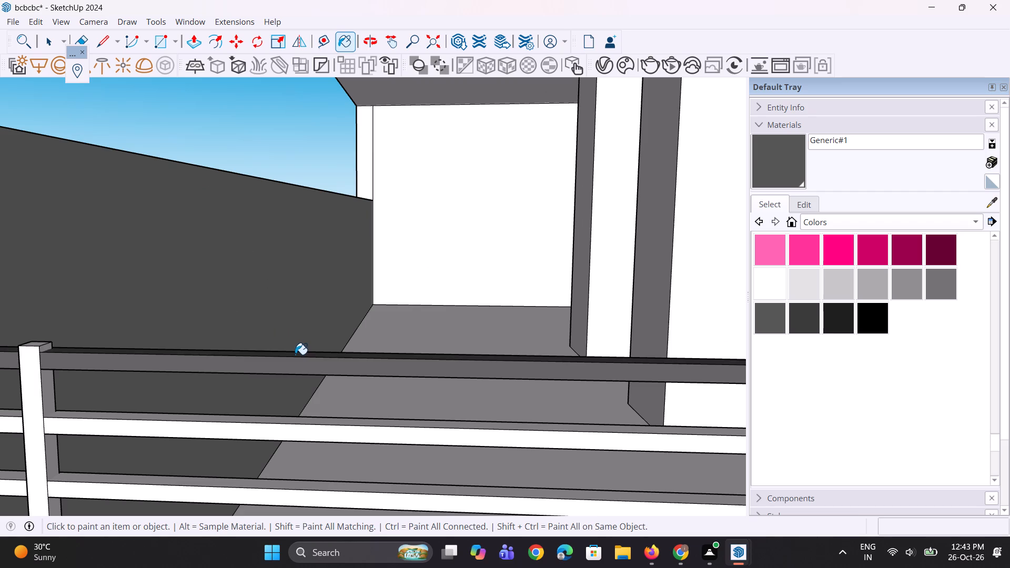
Paint the second railing bar's front face and the front and side faces of the post nearest the boundary wall with Generic#1.
{"action": "middle_click_drag", "start_coordinate": [209, 338], "coordinate": [224, 328]}
{"action": "scroll", "coordinate": [233, 300], "scroll_direction": "down", "scroll_amount": 3}
{"action": "scroll", "coordinate": [187, 361], "scroll_direction": "up", "scroll_amount": 2}
{"action": "left_click", "coordinate": [184, 354]}
{"action": "scroll", "coordinate": [190, 333], "scroll_direction": "up", "scroll_amount": 3}
{"action": "left_click", "coordinate": [201, 333]}
{"action": "scroll", "coordinate": [205, 331], "scroll_direction": "up", "scroll_amount": 2}
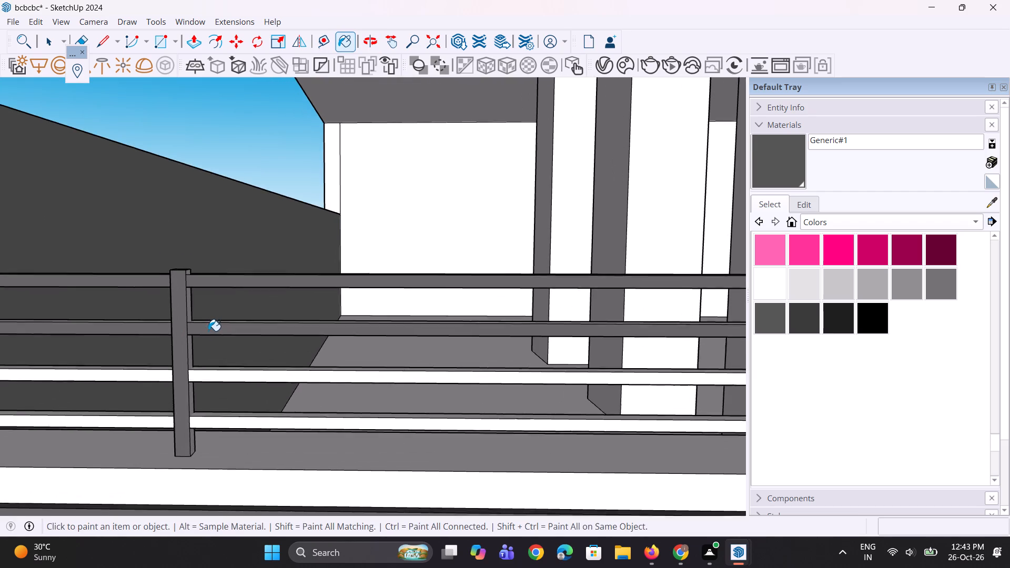
{"action": "scroll", "coordinate": [191, 324], "scroll_direction": "up", "scroll_amount": 1}
{"action": "left_click", "coordinate": [187, 312]}
{"action": "middle_click_drag", "start_coordinate": [185, 329], "coordinate": [248, 331]}
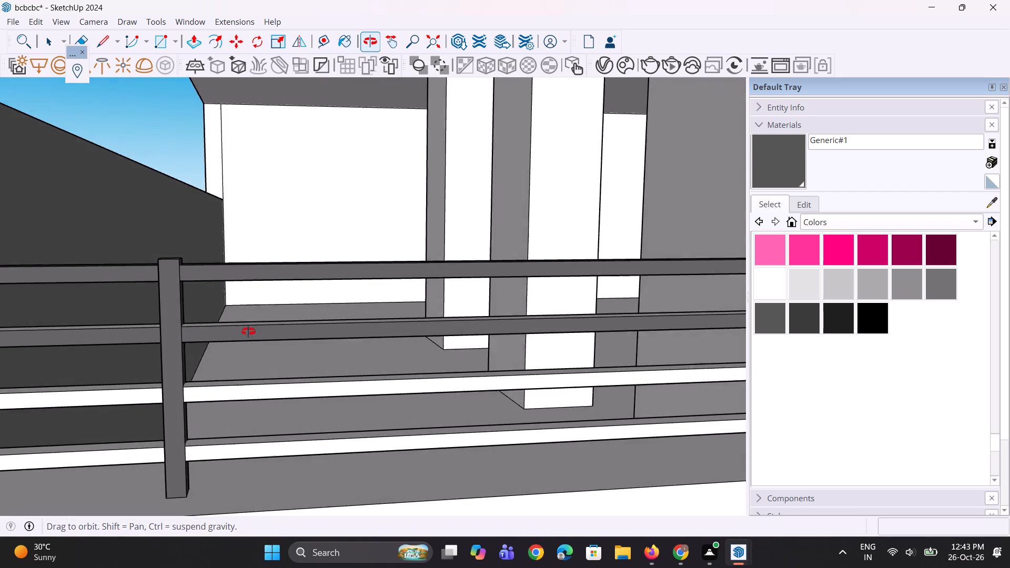
{"action": "middle_click_drag", "start_coordinate": [248, 331], "coordinate": [381, 320]}
{"action": "scroll", "coordinate": [191, 299], "scroll_direction": "up", "scroll_amount": 3}
{"action": "left_click", "coordinate": [186, 296]}
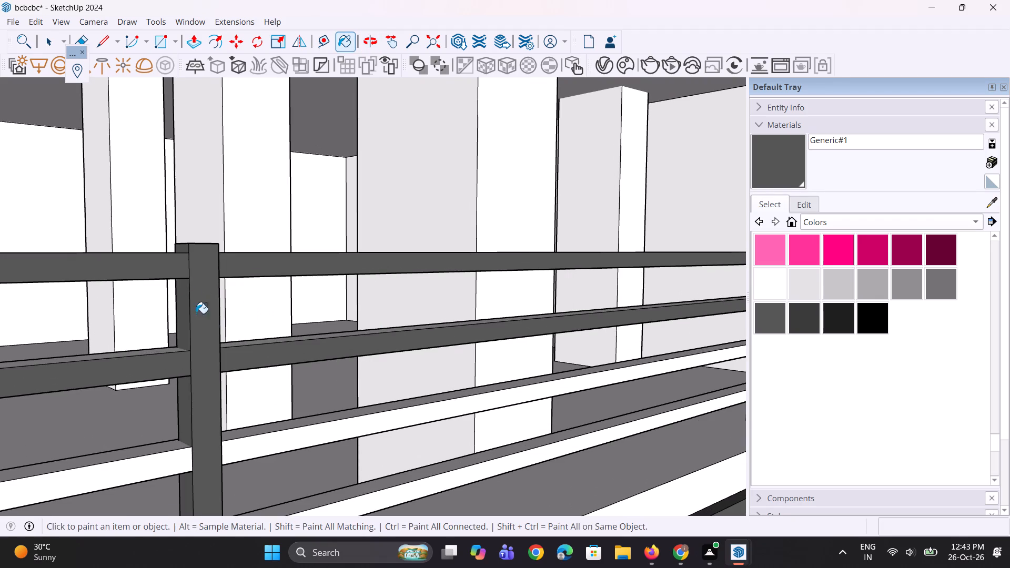
Paint the front and top faces of the third and fourth railing bars with Generic#1.
{"action": "left_click", "coordinate": [164, 447]}
{"action": "left_click", "coordinate": [169, 457]}
{"action": "scroll", "coordinate": [148, 337], "scroll_direction": "down", "scroll_amount": 1}
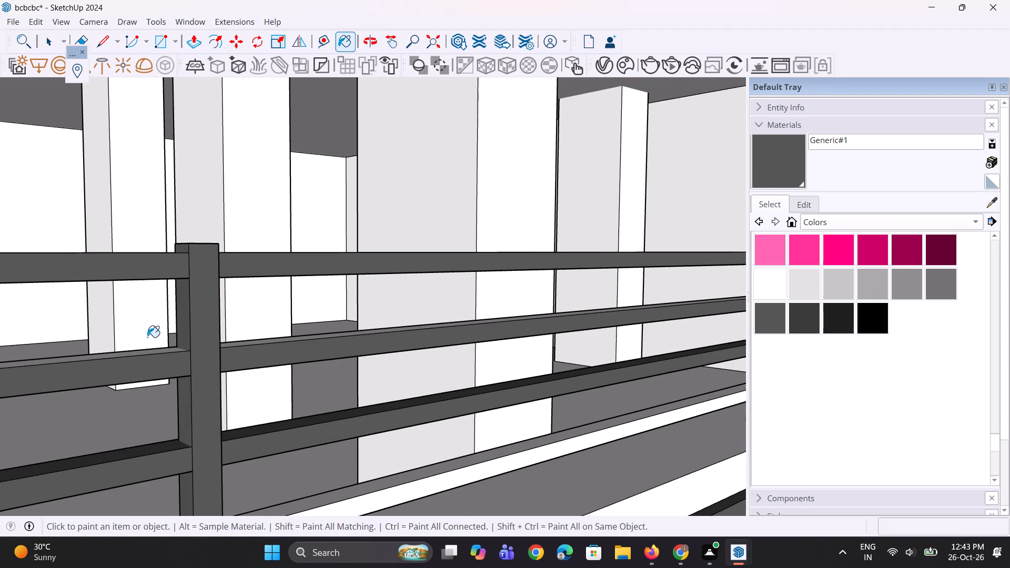
{"action": "scroll", "coordinate": [147, 337], "scroll_direction": "down", "scroll_amount": 2}
{"action": "scroll", "coordinate": [200, 436], "scroll_direction": "up", "scroll_amount": 1}
{"action": "scroll", "coordinate": [172, 367], "scroll_direction": "up", "scroll_amount": 10}
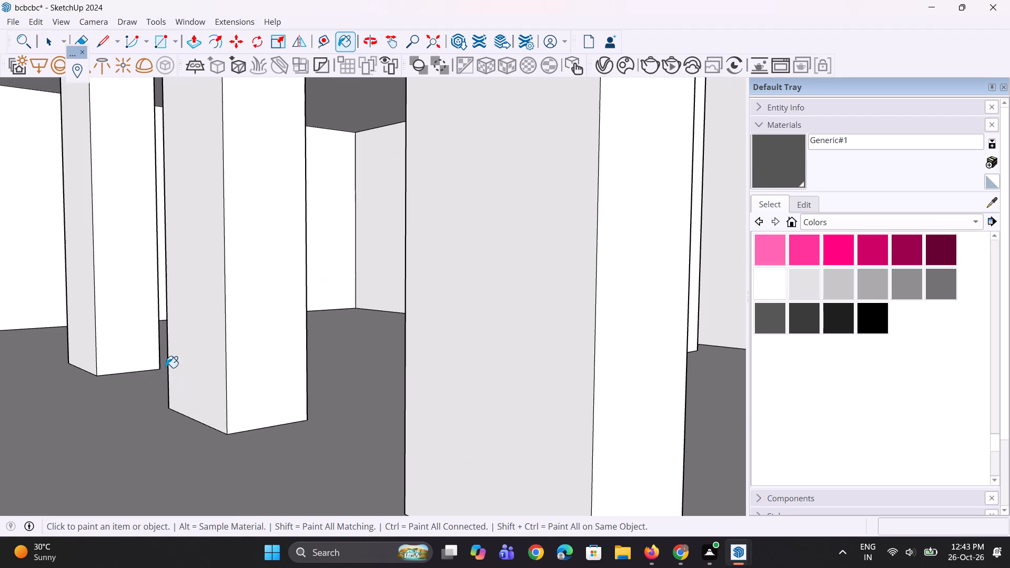
{"action": "scroll", "coordinate": [165, 370], "scroll_direction": "down", "scroll_amount": 3}
{"action": "scroll", "coordinate": [136, 367], "scroll_direction": "up", "scroll_amount": 14}
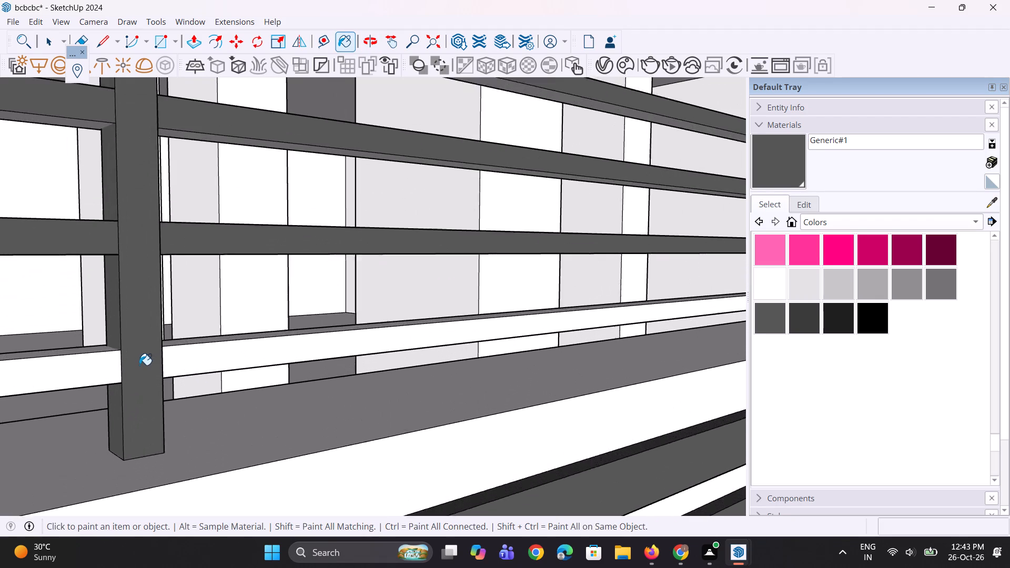
{"action": "left_click", "coordinate": [190, 353]}
{"action": "left_click", "coordinate": [197, 337]}
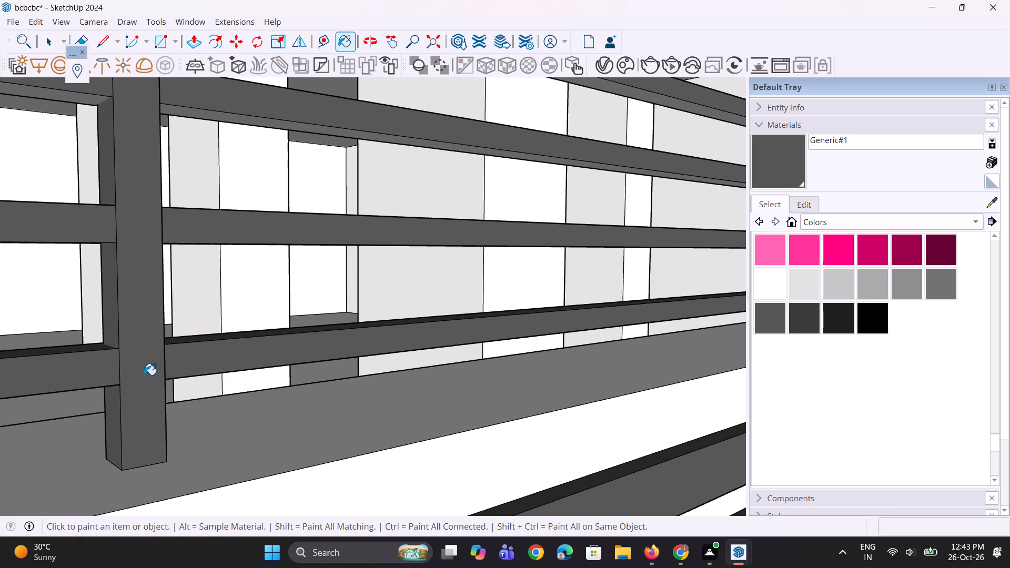
Paint the second railing bar's top face and the top of the post nearest the boundary wall with Generic#1.
{"action": "scroll", "coordinate": [143, 375], "scroll_direction": "down", "scroll_amount": 5}
{"action": "middle_click_drag", "start_coordinate": [123, 260], "coordinate": [115, 376]}
{"action": "scroll", "coordinate": [105, 374], "scroll_direction": "down", "scroll_amount": 3}
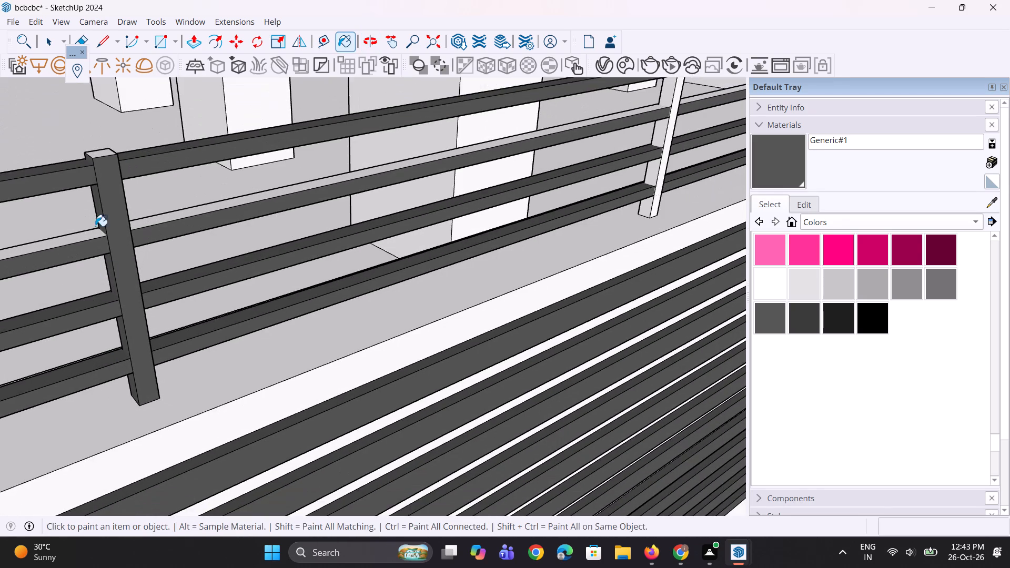
{"action": "middle_click_drag", "start_coordinate": [95, 230], "coordinate": [110, 287]}
{"action": "scroll", "coordinate": [134, 256], "scroll_direction": "up", "scroll_amount": 2}
{"action": "left_click", "coordinate": [141, 263]}
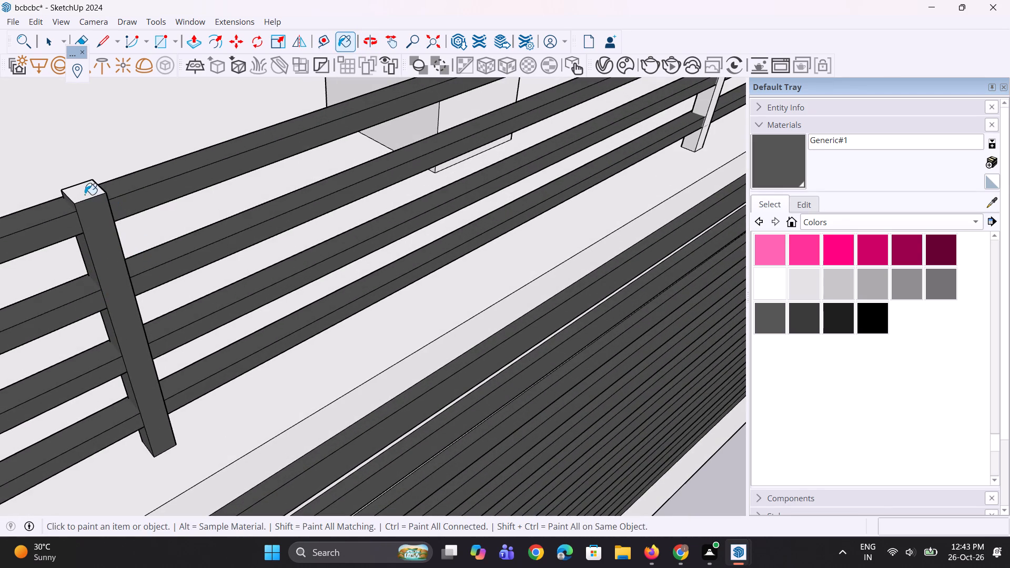
{"action": "left_click", "coordinate": [85, 195]}
Paint the undersides of all four railing bars with Generic#1.
{"action": "scroll", "coordinate": [65, 318], "scroll_direction": "down", "scroll_amount": 5}
{"action": "middle_click_drag", "start_coordinate": [167, 339], "coordinate": [147, 75]}
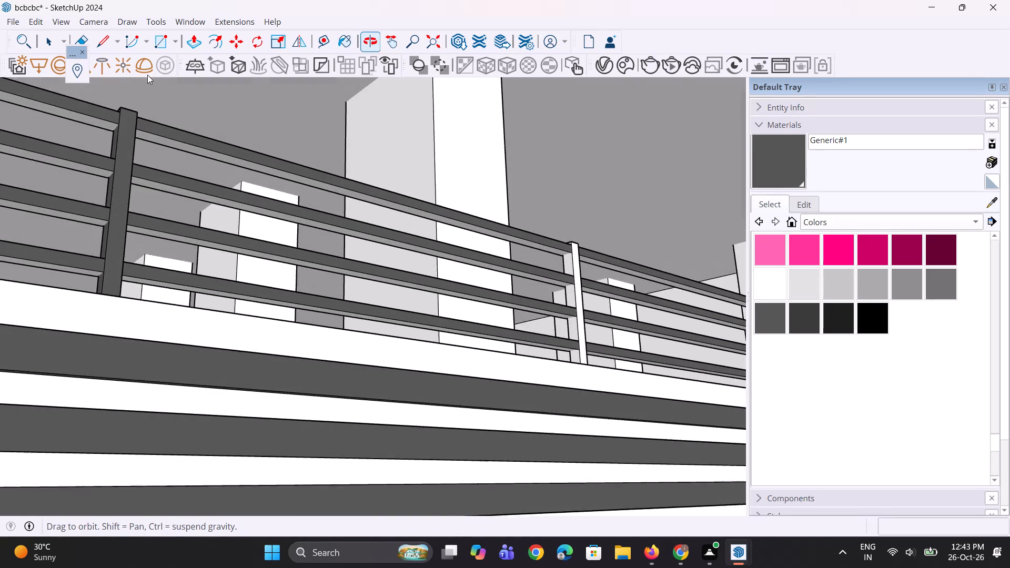
{"action": "scroll", "coordinate": [187, 283], "scroll_direction": "up", "scroll_amount": 7}
{"action": "left_click", "coordinate": [195, 292]}
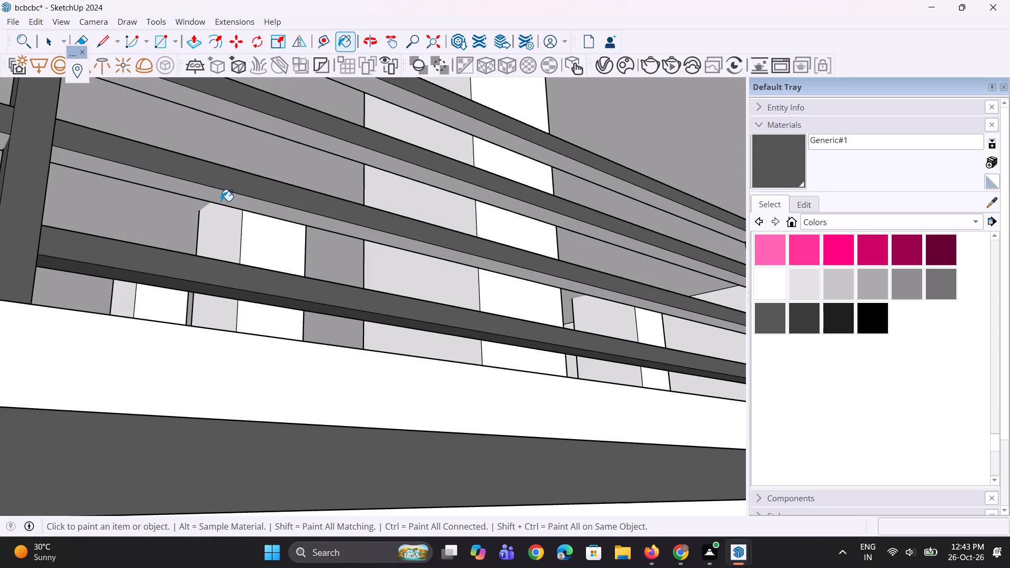
{"action": "left_click", "coordinate": [221, 200]}
{"action": "left_click", "coordinate": [249, 123]}
{"action": "left_click", "coordinate": [362, 88]}
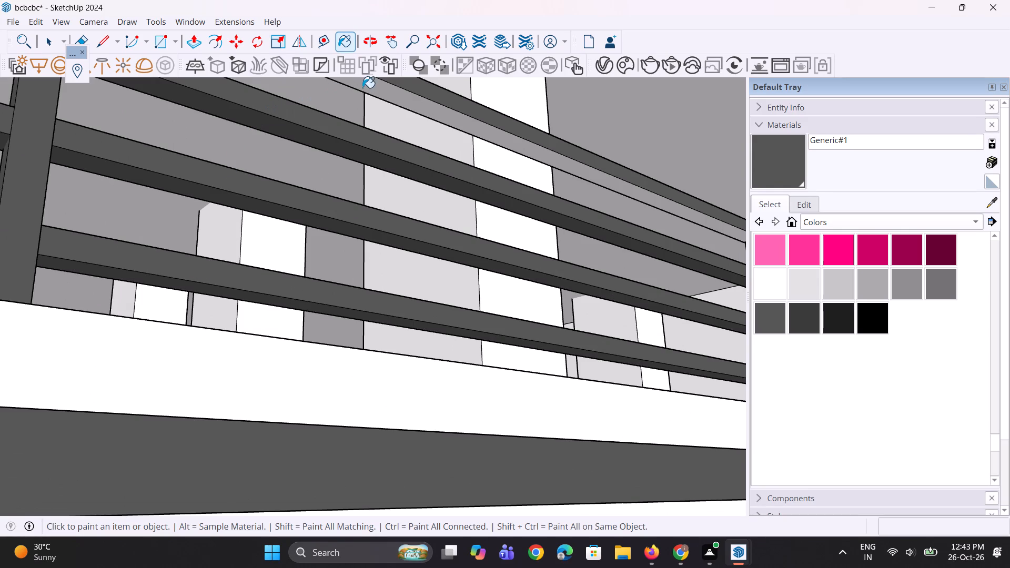
Paint the front and side faces of the railing post nearest the gate pillar with Generic#1.
{"action": "scroll", "coordinate": [407, 390], "scroll_direction": "down", "scroll_amount": 5}
{"action": "middle_click_drag", "start_coordinate": [151, 190], "coordinate": [196, 190]}
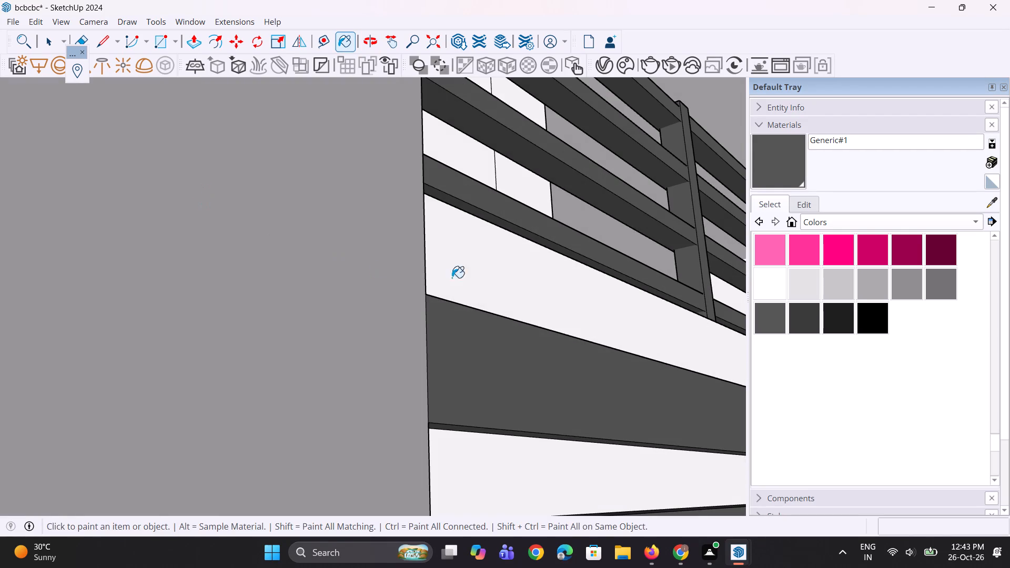
{"action": "middle_click_drag", "start_coordinate": [458, 277], "coordinate": [346, 251]}
{"action": "scroll", "coordinate": [155, 265], "scroll_direction": "down", "scroll_amount": 10}
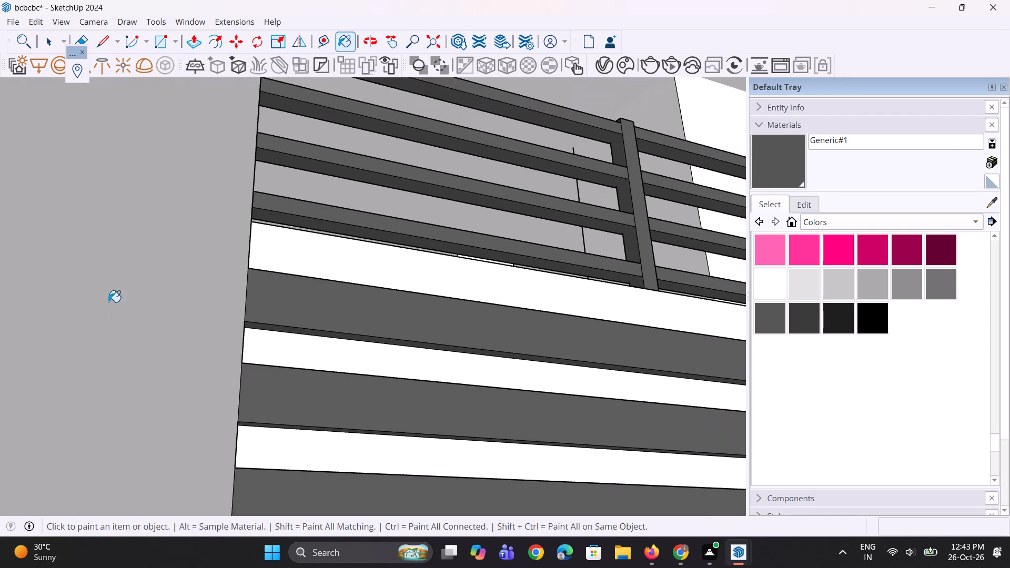
{"action": "scroll", "coordinate": [89, 326], "scroll_direction": "down", "scroll_amount": 6}
{"action": "middle_click_drag", "start_coordinate": [490, 313], "coordinate": [352, 287]}
{"action": "scroll", "coordinate": [189, 296], "scroll_direction": "down", "scroll_amount": 5}
{"action": "scroll", "coordinate": [131, 280], "scroll_direction": "down", "scroll_amount": 2}
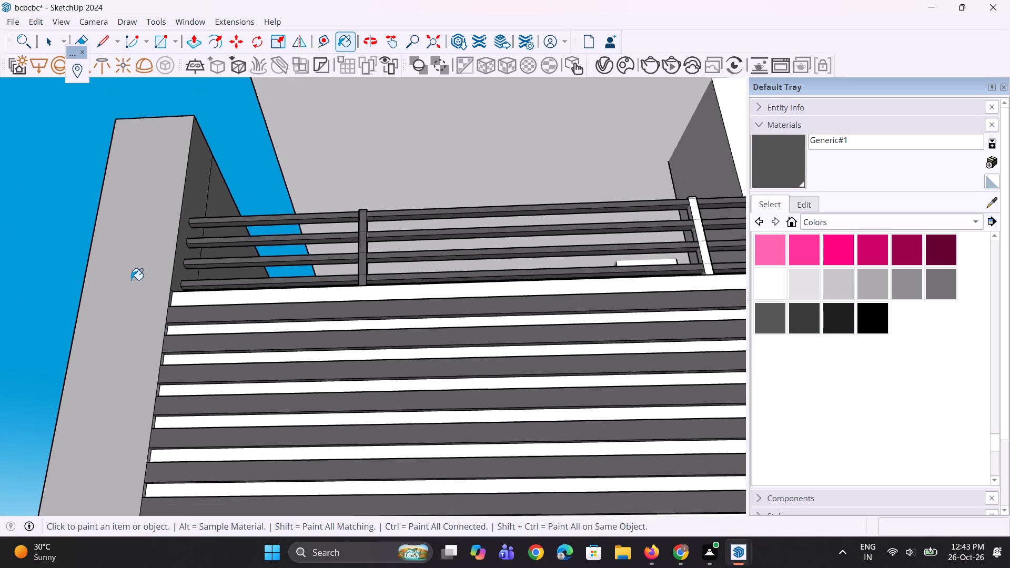
{"action": "scroll", "coordinate": [131, 280], "scroll_direction": "down", "scroll_amount": 9}
{"action": "middle_click_drag", "start_coordinate": [558, 225], "coordinate": [548, 267]}
{"action": "scroll", "coordinate": [512, 269], "scroll_direction": "up", "scroll_amount": 9}
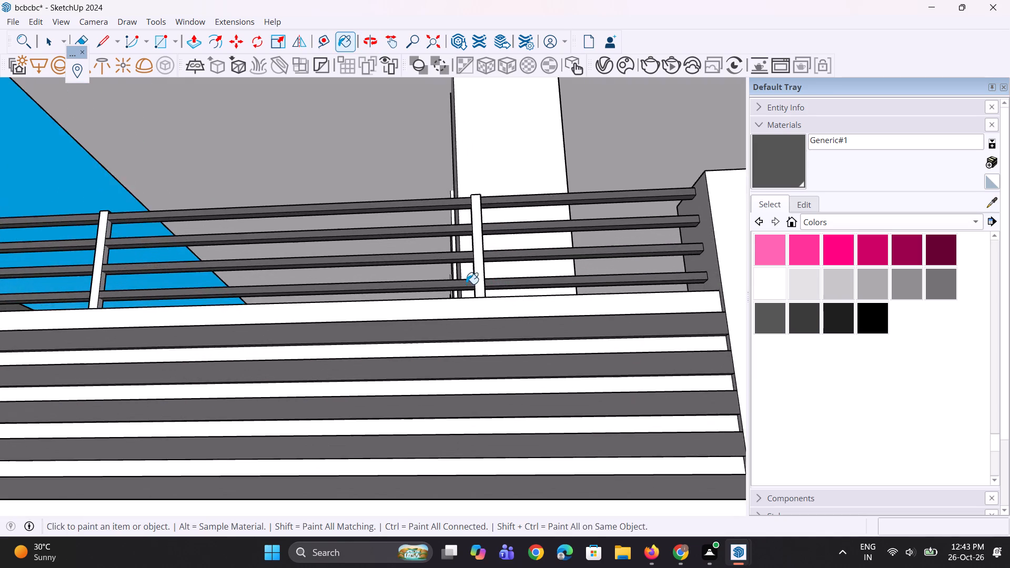
{"action": "scroll", "coordinate": [466, 285], "scroll_direction": "up", "scroll_amount": 4}
{"action": "left_click", "coordinate": [487, 285]}
{"action": "middle_click_drag", "start_coordinate": [478, 288], "coordinate": [289, 302]}
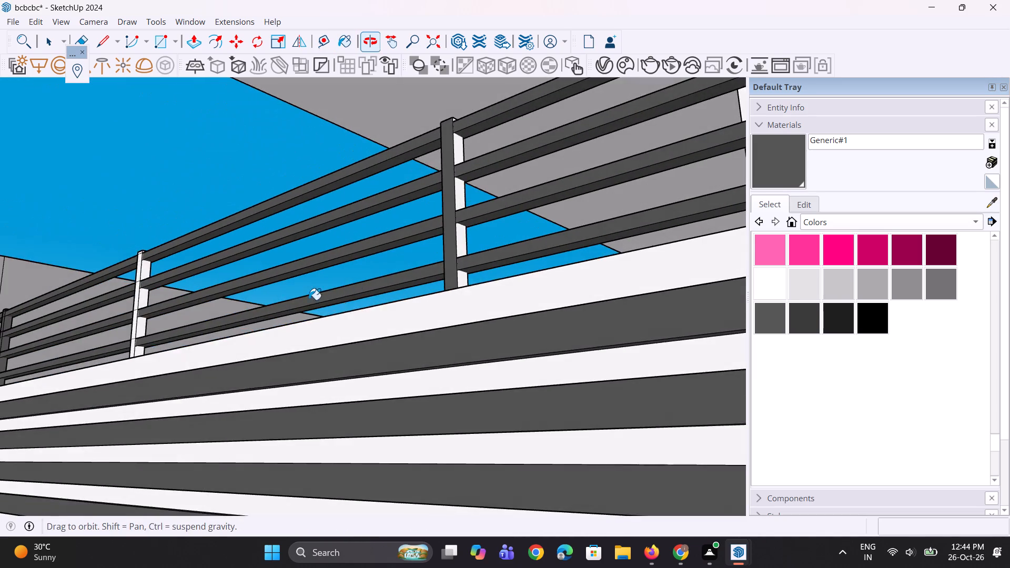
{"action": "scroll", "coordinate": [450, 254], "scroll_direction": "up", "scroll_amount": 3}
{"action": "left_click_drag", "start_coordinate": [460, 239], "coordinate": [462, 248]}
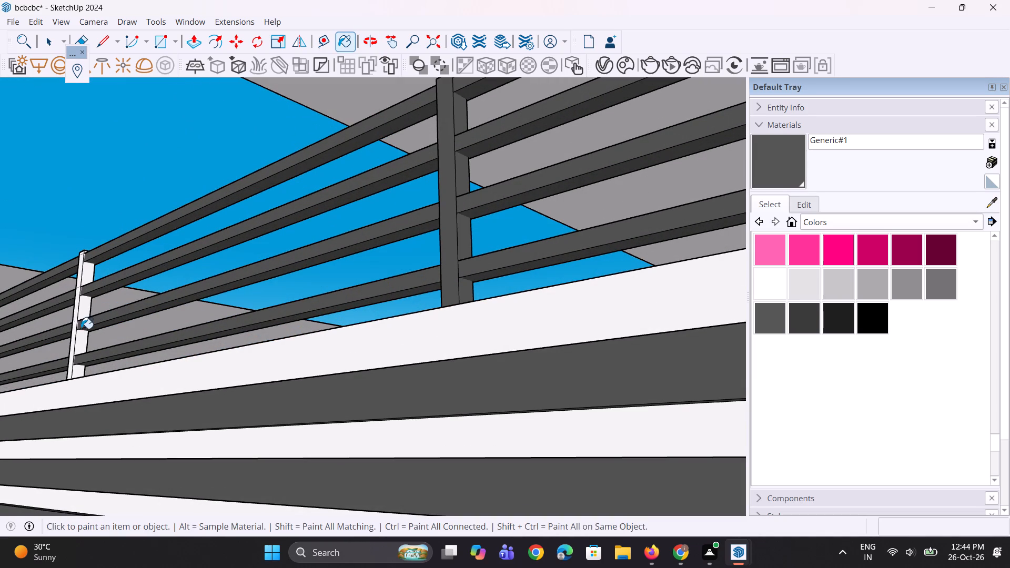
Paint the side and front faces of the middle railing post with Generic#1.
{"action": "left_click", "coordinate": [82, 343]}
{"action": "left_click", "coordinate": [71, 342]}
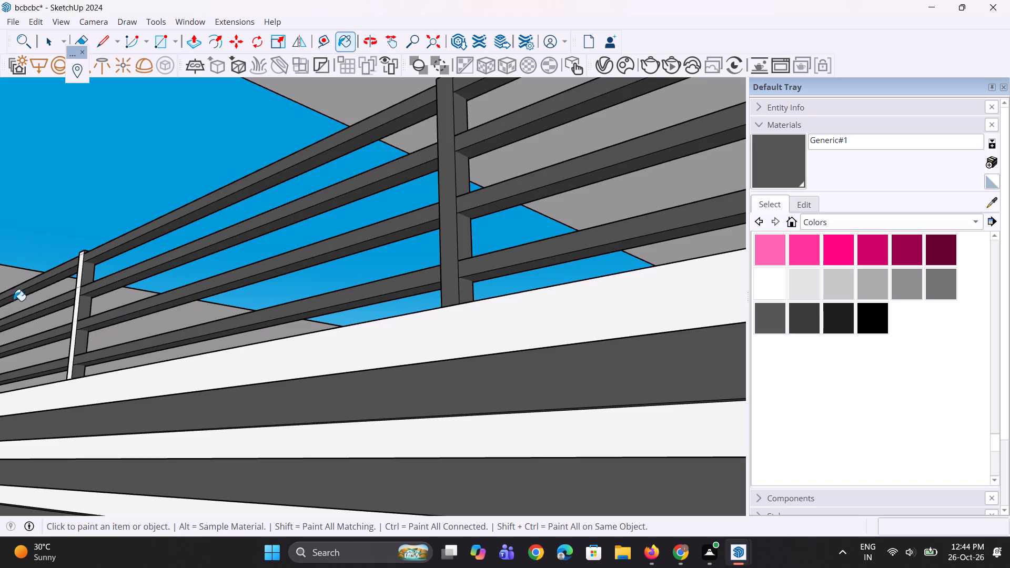
{"action": "middle_click_drag", "start_coordinate": [18, 306], "coordinate": [124, 317]}
{"action": "scroll", "coordinate": [258, 349], "scroll_direction": "down", "scroll_amount": 5}
{"action": "scroll", "coordinate": [69, 293], "scroll_direction": "up", "scroll_amount": 4}
{"action": "scroll", "coordinate": [144, 320], "scroll_direction": "up", "scroll_amount": 2}
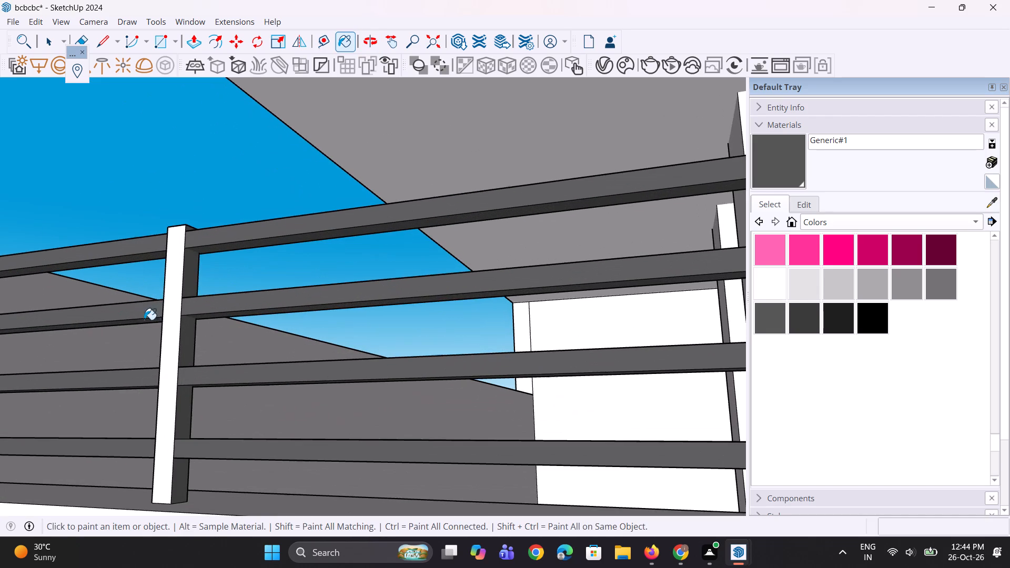
{"action": "scroll", "coordinate": [144, 320], "scroll_direction": "up", "scroll_amount": 1}
{"action": "left_click", "coordinate": [165, 325]}
Paint the top faces of the middle railing post and the post nearest the gate pillar with Generic#1.
{"action": "scroll", "coordinate": [167, 301], "scroll_direction": "down", "scroll_amount": 11}
{"action": "middle_click_drag", "start_coordinate": [395, 258], "coordinate": [407, 412]}
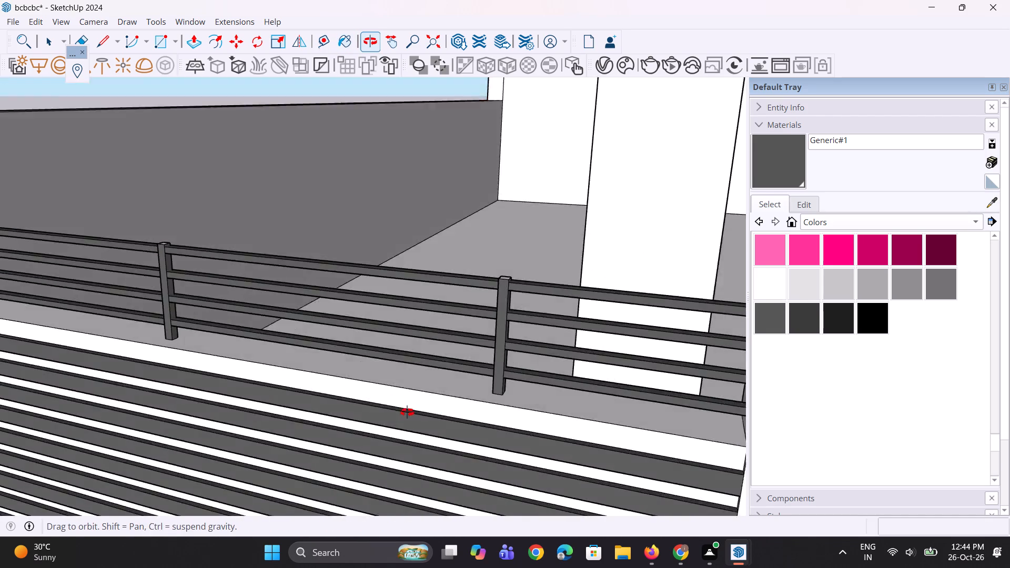
{"action": "middle_click_drag", "start_coordinate": [407, 412], "coordinate": [476, 565]}
{"action": "scroll", "coordinate": [598, 371], "scroll_direction": "up", "scroll_amount": 2}
{"action": "scroll", "coordinate": [534, 290], "scroll_direction": "up", "scroll_amount": 2}
{"action": "scroll", "coordinate": [491, 291], "scroll_direction": "up", "scroll_amount": 3}
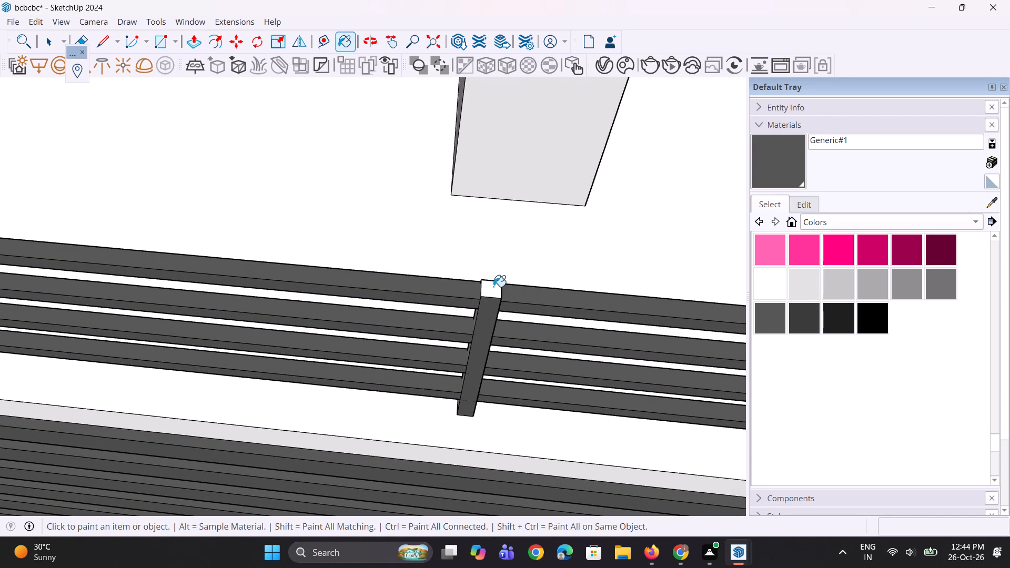
{"action": "left_click", "coordinate": [493, 289]}
{"action": "scroll", "coordinate": [539, 358], "scroll_direction": "down", "scroll_amount": 11}
{"action": "scroll", "coordinate": [245, 290], "scroll_direction": "up", "scroll_amount": 4}
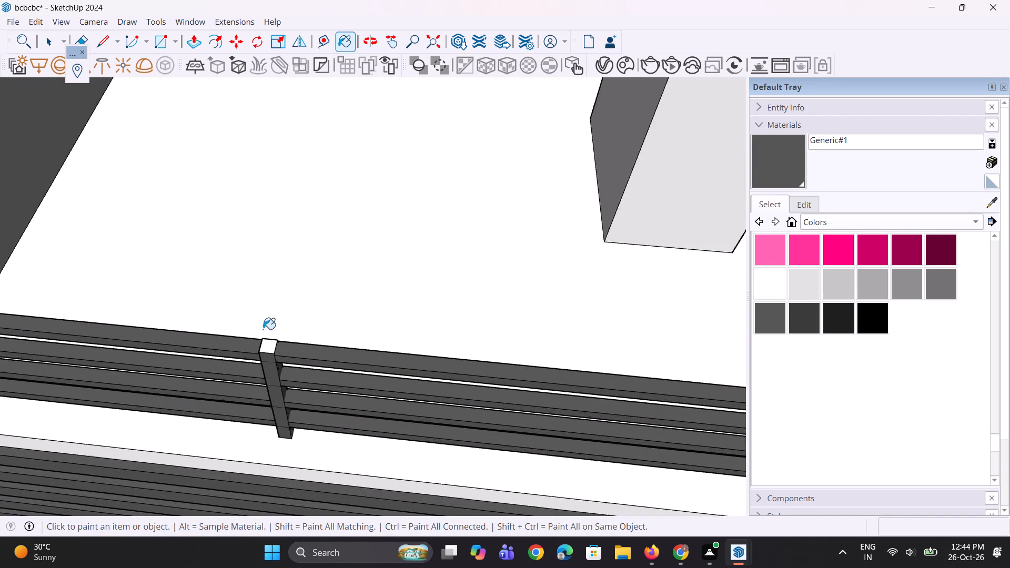
{"action": "scroll", "coordinate": [263, 329], "scroll_direction": "up", "scroll_amount": 3}
{"action": "left_click", "coordinate": [274, 372]}
{"action": "scroll", "coordinate": [304, 363], "scroll_direction": "down", "scroll_amount": 18}
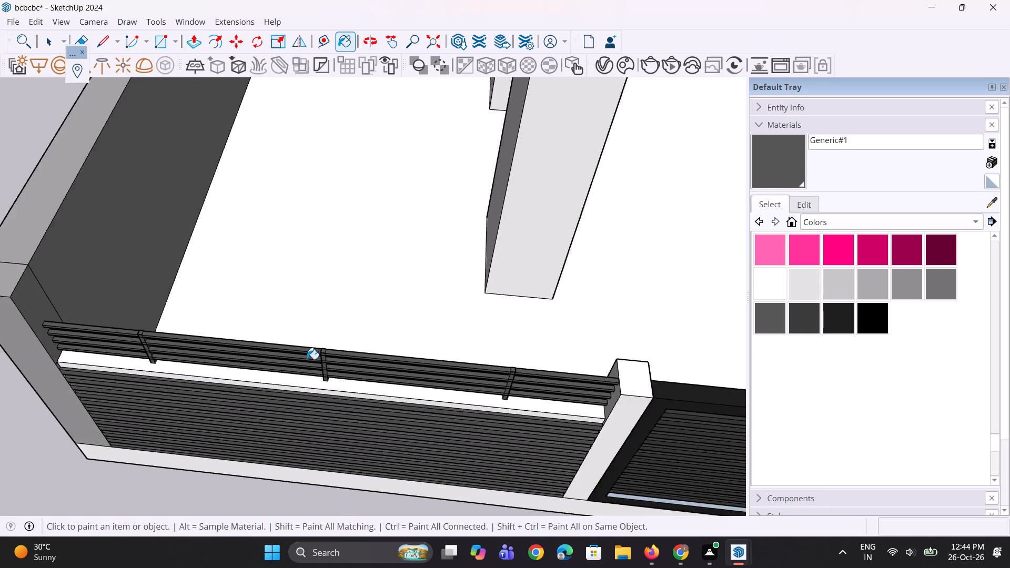
Paint the single handrail above the low boundary wall beside the gate with Generic#1.
{"action": "scroll", "coordinate": [307, 359], "scroll_direction": "down", "scroll_amount": 2}
{"action": "scroll", "coordinate": [198, 344], "scroll_direction": "down", "scroll_amount": 11}
{"action": "scroll", "coordinate": [545, 416], "scroll_direction": "up", "scroll_amount": 6}
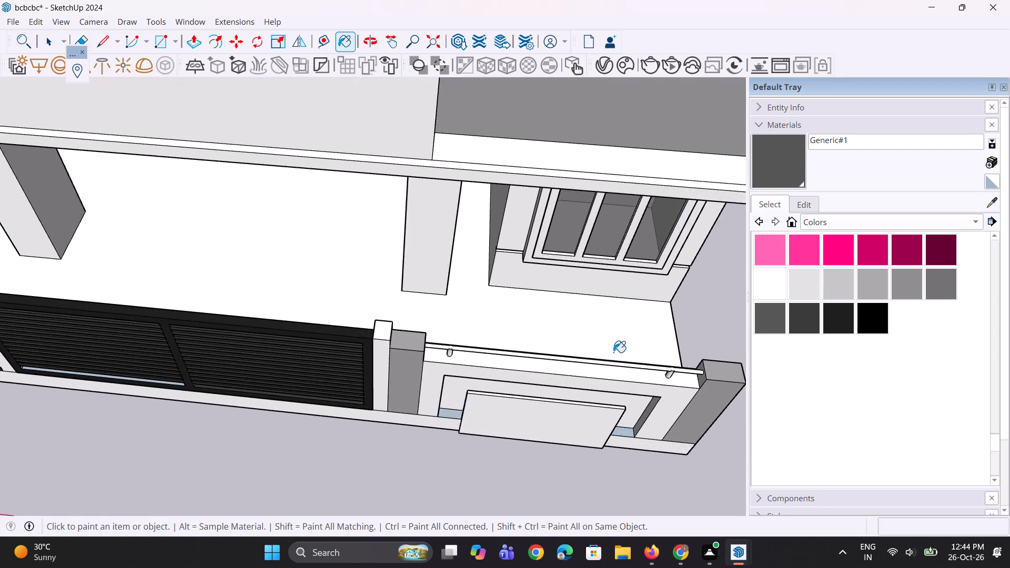
{"action": "scroll", "coordinate": [613, 352], "scroll_direction": "up", "scroll_amount": 3}
{"action": "middle_click_drag", "start_coordinate": [618, 362], "coordinate": [627, 323]}
{"action": "scroll", "coordinate": [622, 342], "scroll_direction": "up", "scroll_amount": 6}
{"action": "left_click", "coordinate": [621, 354]}
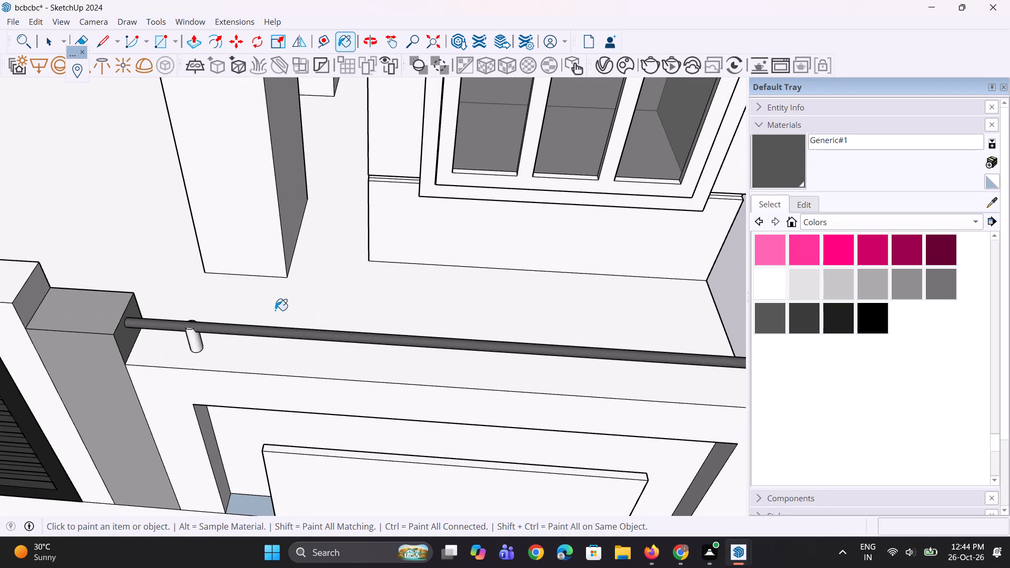
Paint the short handrail post nearest the gate, including its exposed top faces, with Generic#1.
{"action": "scroll", "coordinate": [184, 287], "scroll_direction": "up", "scroll_amount": 3}
{"action": "left_click", "coordinate": [197, 390]}
{"action": "left_click", "coordinate": [204, 382]}
{"action": "scroll", "coordinate": [179, 372], "scroll_direction": "down", "scroll_amount": 3}
{"action": "scroll", "coordinate": [188, 356], "scroll_direction": "up", "scroll_amount": 8}
{"action": "left_click", "coordinate": [194, 368]}
{"action": "scroll", "coordinate": [207, 343], "scroll_direction": "up", "scroll_amount": 2}
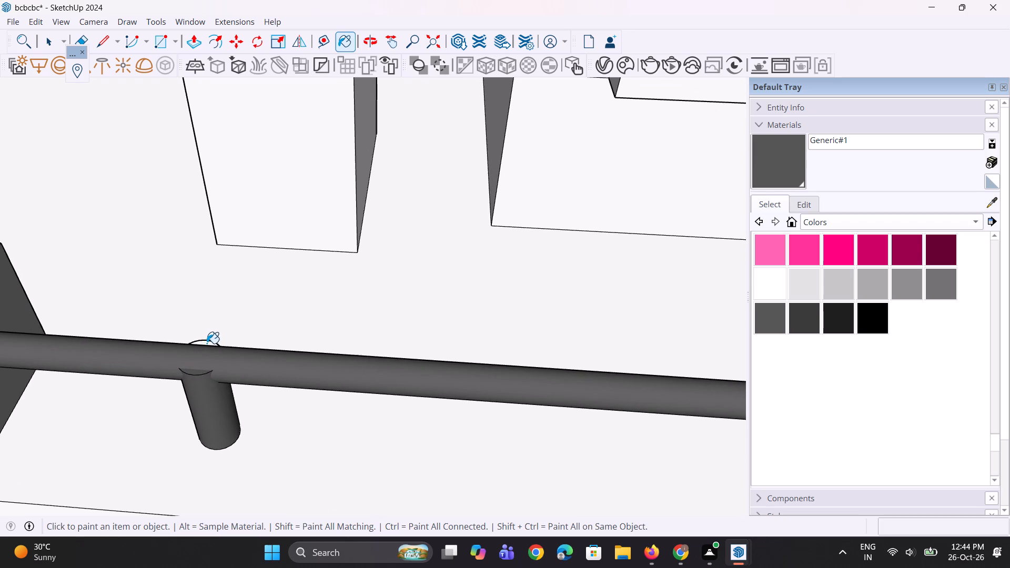
{"action": "left_click", "coordinate": [207, 343]}
Paint the handrail post farthest from the gate, including its exposed top faces, with Generic#1.
{"action": "scroll", "coordinate": [114, 366], "scroll_direction": "down", "scroll_amount": 17}
{"action": "scroll", "coordinate": [519, 404], "scroll_direction": "up", "scroll_amount": 3}
{"action": "scroll", "coordinate": [643, 403], "scroll_direction": "up", "scroll_amount": 3}
{"action": "left_click", "coordinate": [623, 395]}
{"action": "scroll", "coordinate": [623, 393], "scroll_direction": "up", "scroll_amount": 7}
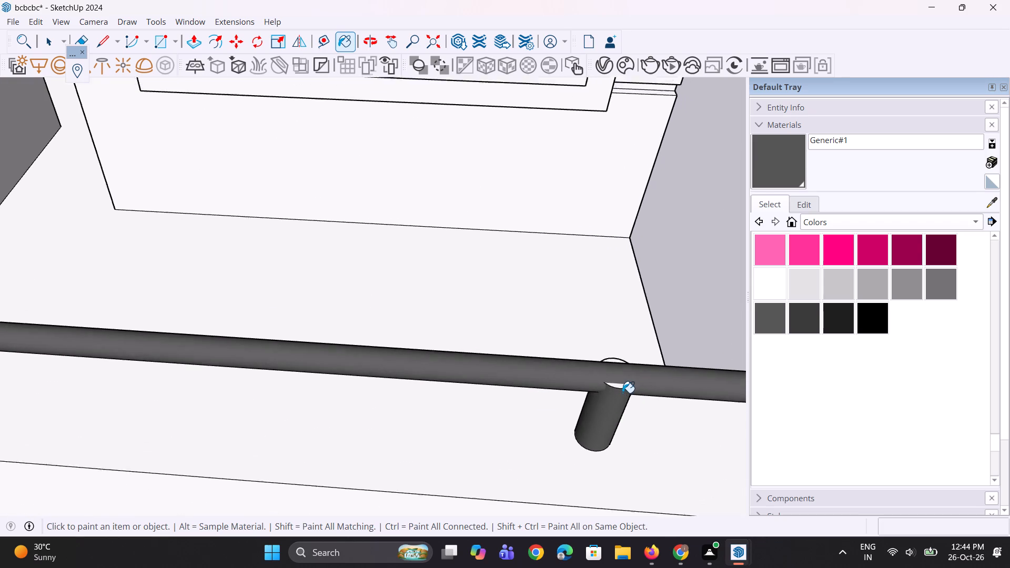
{"action": "scroll", "coordinate": [622, 393], "scroll_direction": "up", "scroll_amount": 1}
{"action": "left_click", "coordinate": [622, 388]}
{"action": "scroll", "coordinate": [620, 371], "scroll_direction": "up", "scroll_amount": 3}
{"action": "left_click", "coordinate": [620, 354]}
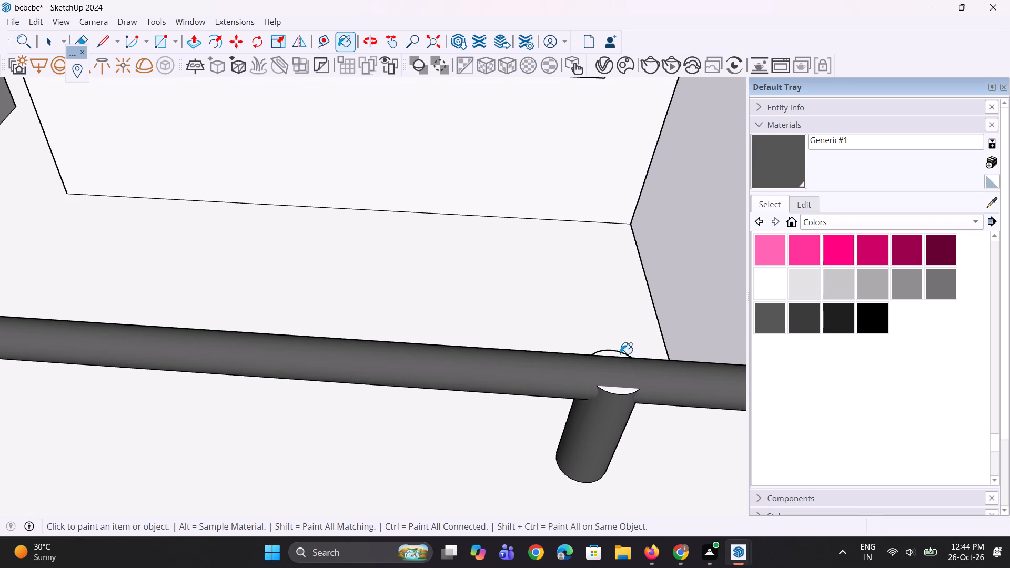
{"action": "scroll", "coordinate": [612, 386], "scroll_direction": "up", "scroll_amount": 2}
{"action": "left_click", "coordinate": [613, 391]}
{"action": "scroll", "coordinate": [613, 393], "scroll_direction": "up", "scroll_amount": 1}
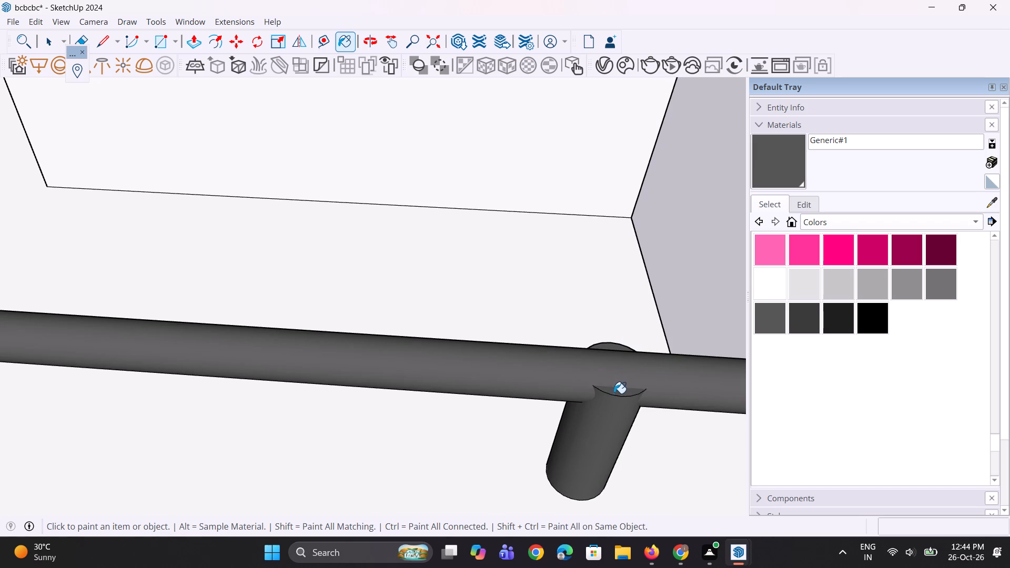
Sample Generic#2 from the upper facade's light grey wall and paint the band above the boundary fence's slats.
{"action": "middle_click_drag", "start_coordinate": [615, 393], "coordinate": [649, 371]}
{"action": "scroll", "coordinate": [551, 435], "scroll_direction": "down", "scroll_amount": 5}
{"action": "middle_click_drag", "start_coordinate": [558, 416], "coordinate": [534, 295]}
{"action": "scroll", "coordinate": [590, 299], "scroll_direction": "down", "scroll_amount": 5}
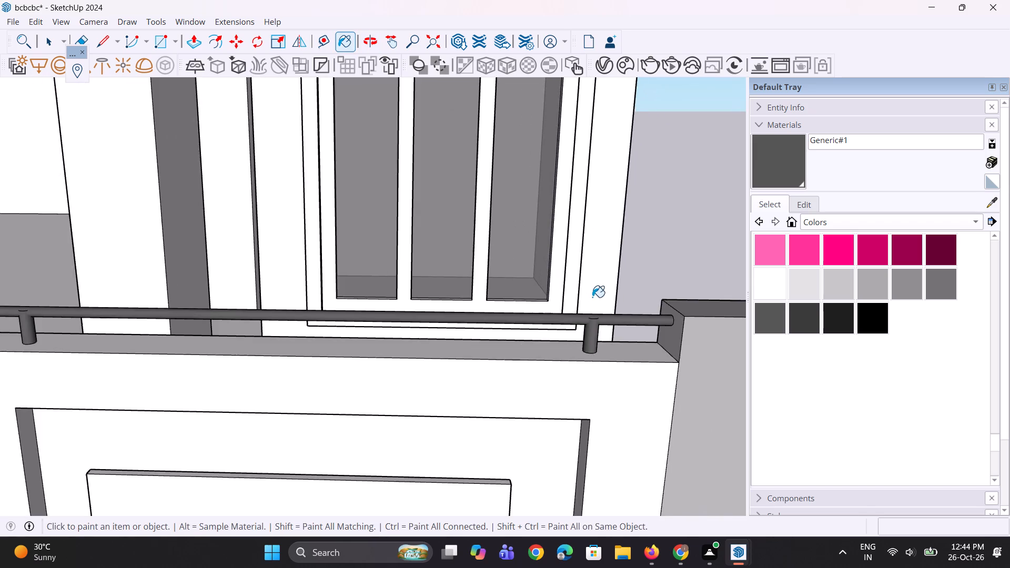
{"action": "scroll", "coordinate": [592, 297], "scroll_direction": "down", "scroll_amount": 6}
{"action": "middle_click_drag", "start_coordinate": [555, 307], "coordinate": [811, 263]}
{"action": "scroll", "coordinate": [579, 370], "scroll_direction": "down", "scroll_amount": 5}
{"action": "middle_click_drag", "start_coordinate": [579, 398], "coordinate": [429, 402]}
{"action": "scroll", "coordinate": [441, 447], "scroll_direction": "up", "scroll_amount": 6}
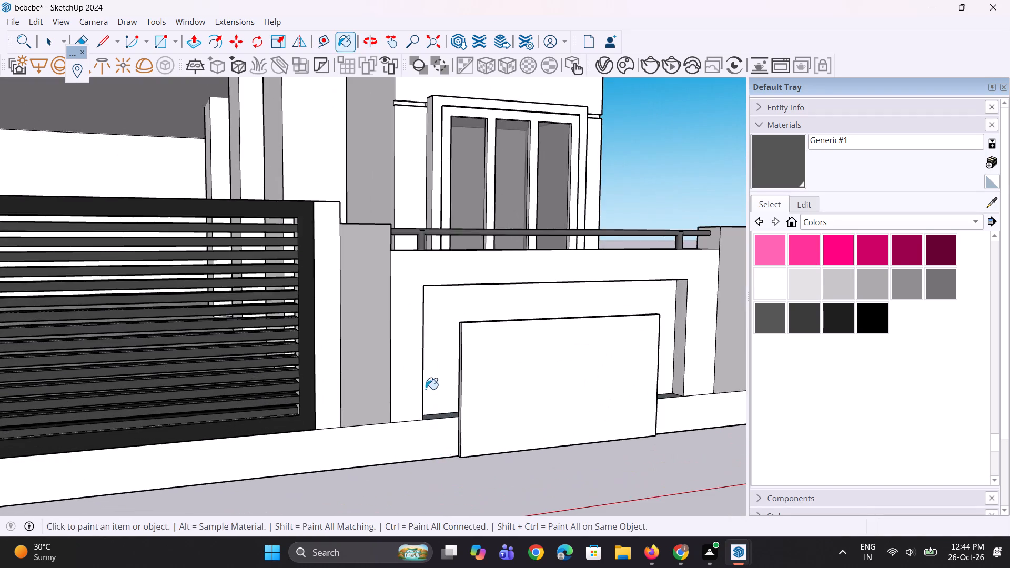
{"action": "middle_click", "coordinate": [425, 389]}
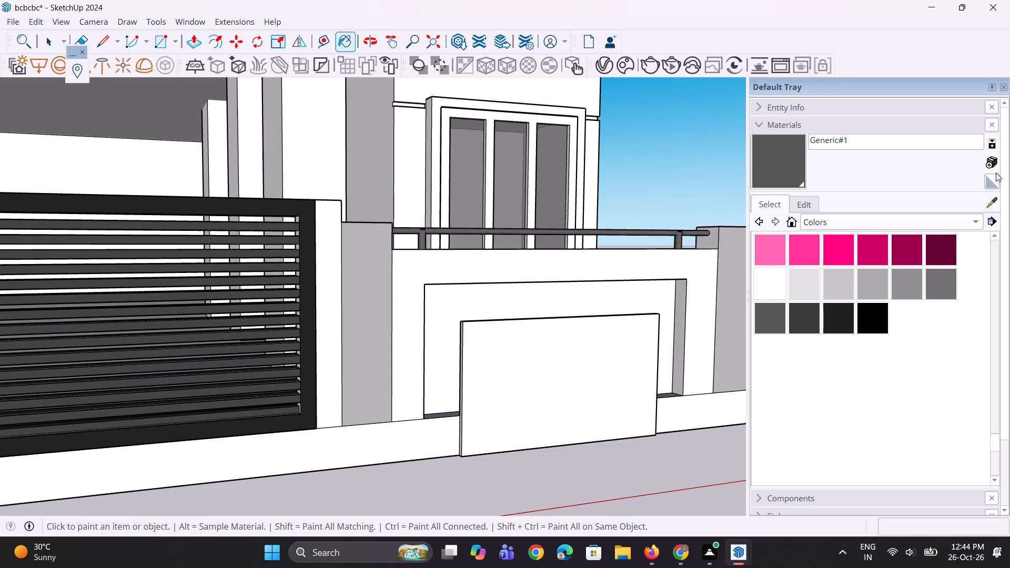
{"action": "left_click", "coordinate": [993, 195]}
{"action": "scroll", "coordinate": [555, 363], "scroll_direction": "up", "scroll_amount": 4}
{"action": "scroll", "coordinate": [518, 363], "scroll_direction": "down", "scroll_amount": 11}
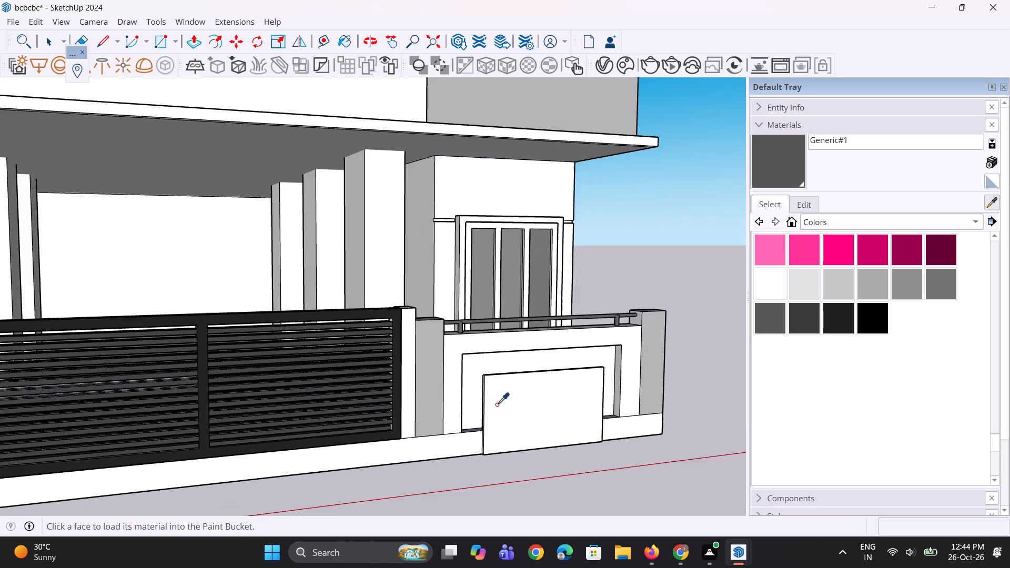
{"action": "scroll", "coordinate": [497, 404], "scroll_direction": "down", "scroll_amount": 5}
{"action": "left_click", "coordinate": [507, 216]}
{"action": "scroll", "coordinate": [122, 488], "scroll_direction": "up", "scroll_amount": 4}
{"action": "scroll", "coordinate": [157, 383], "scroll_direction": "up", "scroll_amount": 3}
{"action": "middle_click_drag", "start_coordinate": [160, 384], "coordinate": [130, 338]}
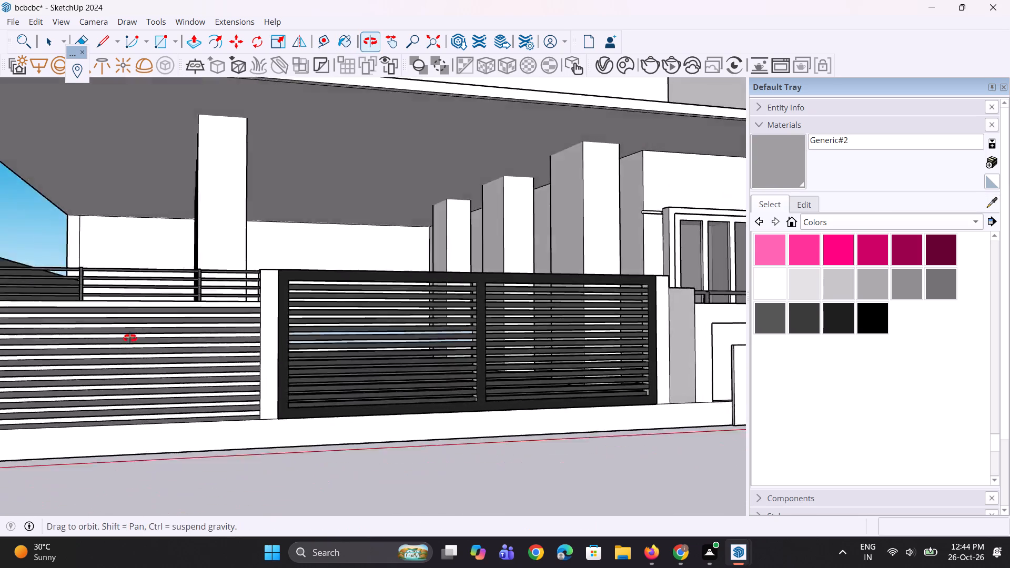
{"action": "scroll", "coordinate": [179, 316], "scroll_direction": "up", "scroll_amount": 11}
{"action": "left_click", "coordinate": [219, 275]}
Paint the six uppermost wall strips between the boundary fence's slats with Generic#2.
{"action": "scroll", "coordinate": [222, 303], "scroll_direction": "up", "scroll_amount": 2}
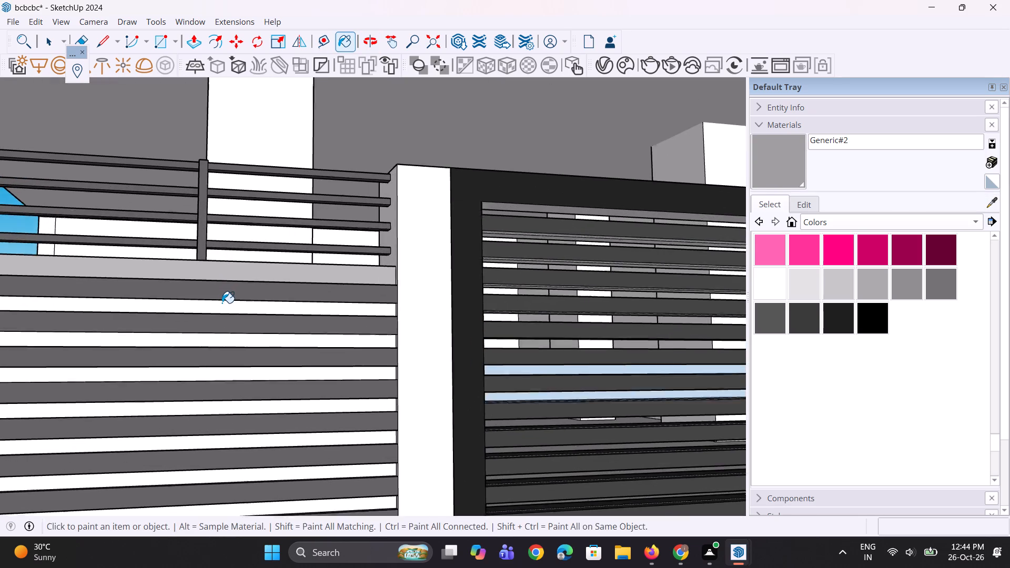
{"action": "scroll", "coordinate": [222, 303], "scroll_direction": "up", "scroll_amount": 1}
{"action": "left_click", "coordinate": [222, 303]}
{"action": "left_click", "coordinate": [229, 349]}
{"action": "left_click", "coordinate": [248, 397]}
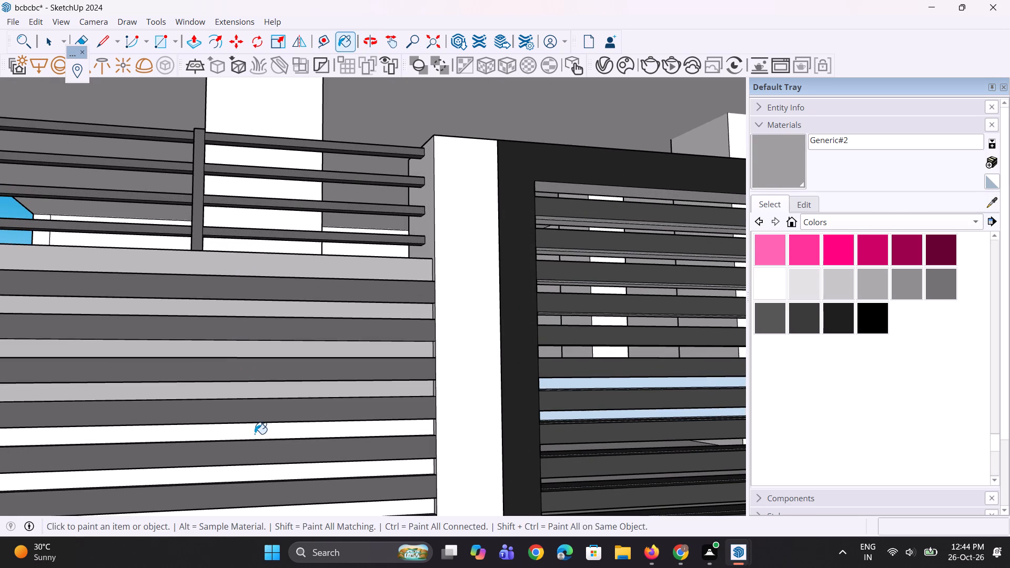
{"action": "left_click", "coordinate": [256, 434]}
{"action": "left_click", "coordinate": [273, 471]}
{"action": "scroll", "coordinate": [302, 401], "scroll_direction": "down", "scroll_amount": 5}
{"action": "scroll", "coordinate": [331, 512], "scroll_direction": "up", "scroll_amount": 3}
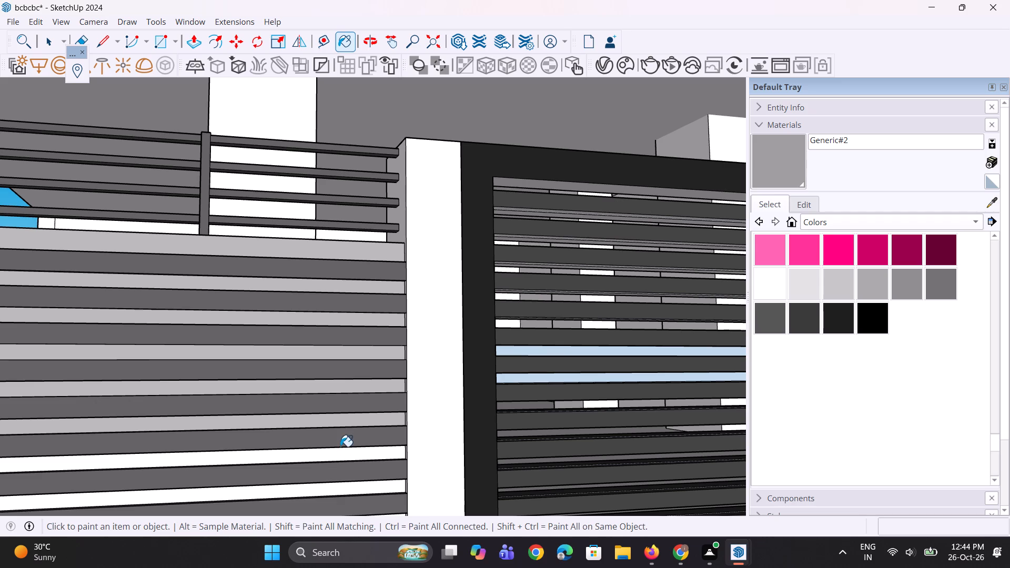
{"action": "left_click", "coordinate": [340, 447]}
{"action": "left_click", "coordinate": [344, 459]}
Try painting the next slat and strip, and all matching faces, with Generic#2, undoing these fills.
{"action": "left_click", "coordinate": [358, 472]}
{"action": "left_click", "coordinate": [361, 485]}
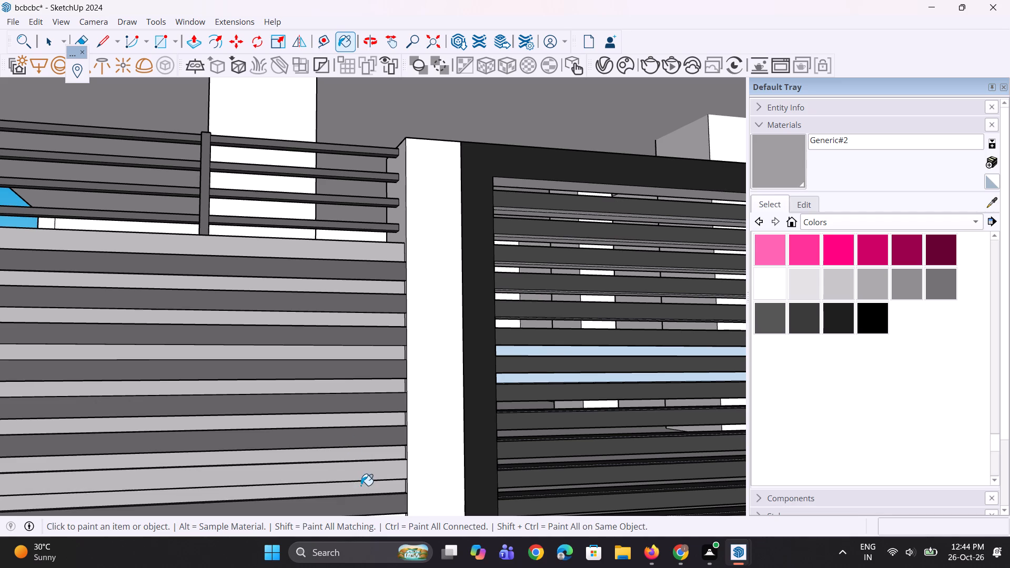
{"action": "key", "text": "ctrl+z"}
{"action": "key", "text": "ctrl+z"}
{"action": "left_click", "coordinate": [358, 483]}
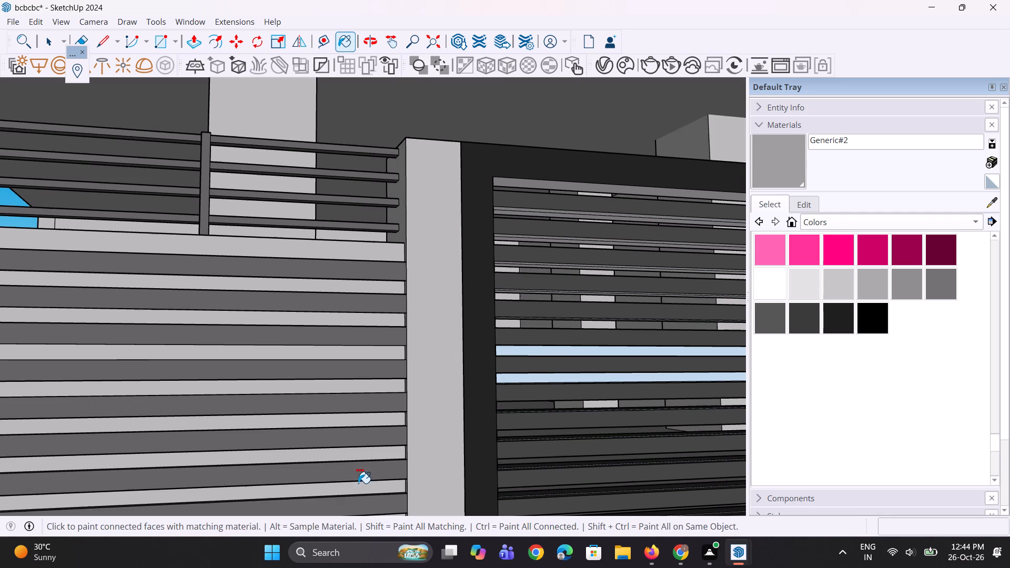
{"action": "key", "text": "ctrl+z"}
Paint the remaining five lower wall strips between the boundary fence's slats with Generic#2.
{"action": "scroll", "coordinate": [341, 473], "scroll_direction": "down", "scroll_amount": 4}
{"action": "key", "text": "space"}
{"action": "key", "text": "space"}
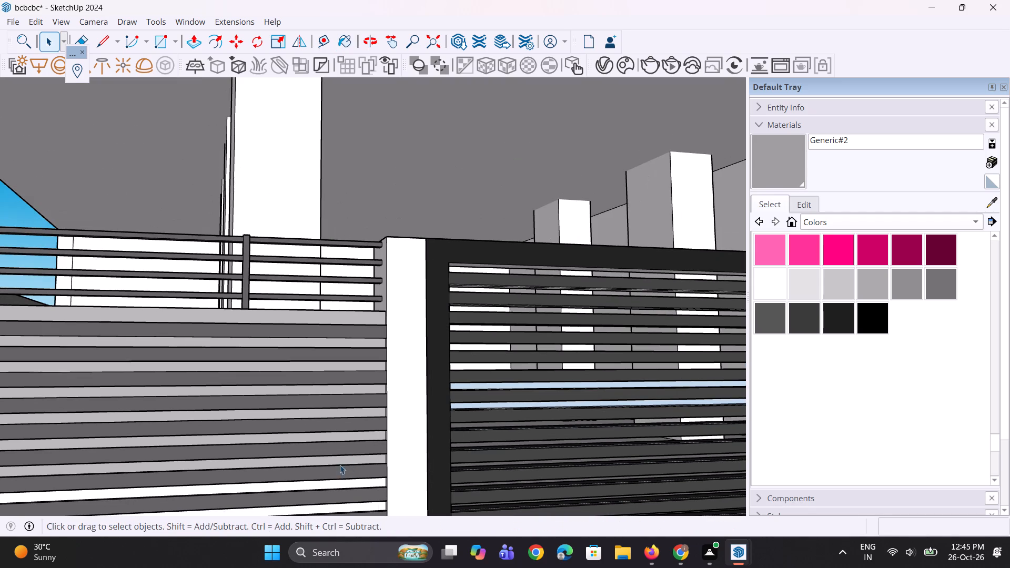
{"action": "key", "text": "space"}
{"action": "key", "text": "space"}
{"action": "key", "text": "space"}
{"action": "left_click_drag", "start_coordinate": [764, 167], "coordinate": [761, 180]}
{"action": "scroll", "coordinate": [389, 482], "scroll_direction": "up", "scroll_amount": 2}
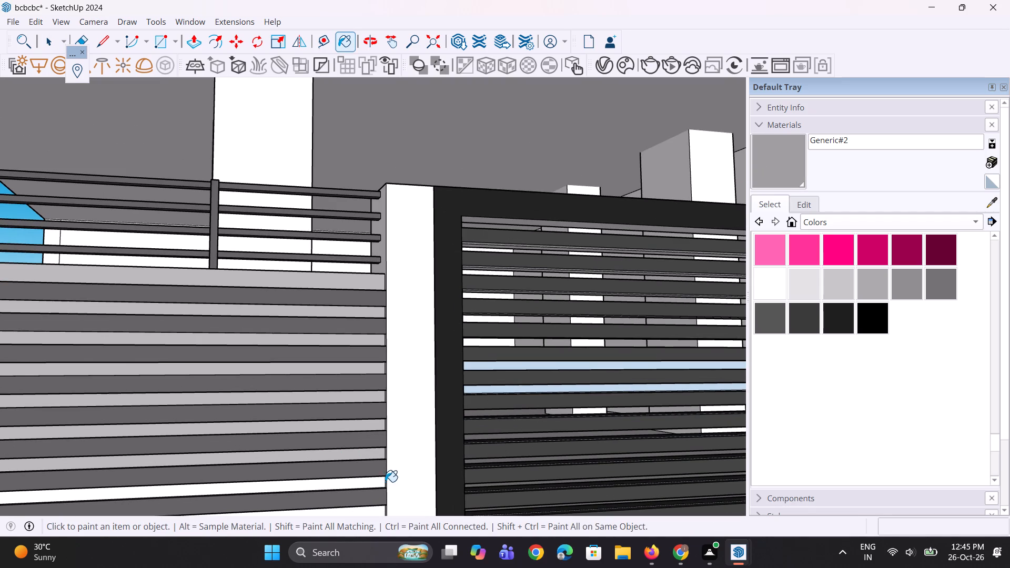
{"action": "left_click", "coordinate": [373, 482]}
{"action": "scroll", "coordinate": [339, 228], "scroll_direction": "down", "scroll_amount": 5}
{"action": "scroll", "coordinate": [302, 407], "scroll_direction": "up", "scroll_amount": 7}
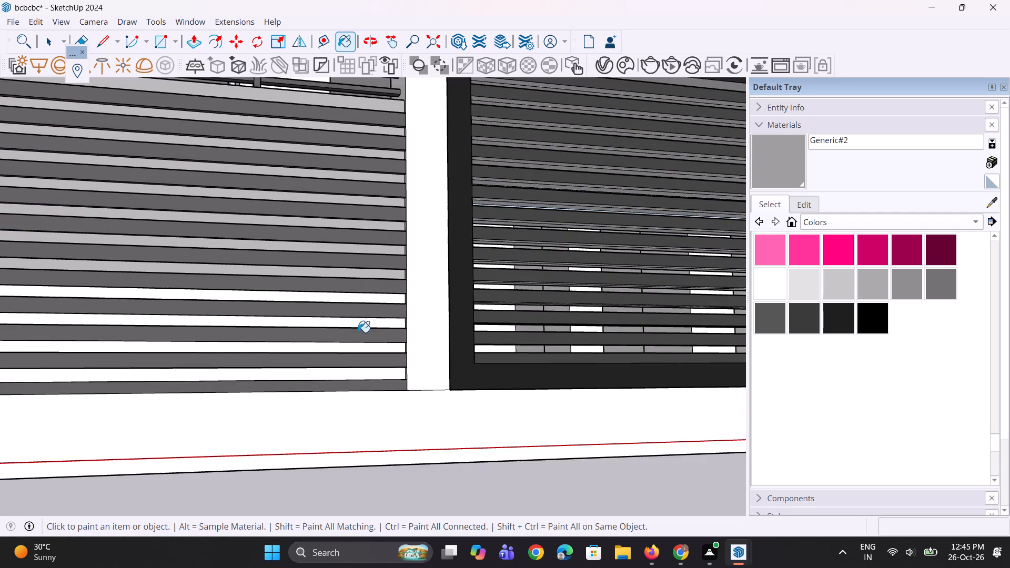
{"action": "scroll", "coordinate": [369, 311], "scroll_direction": "up", "scroll_amount": 7}
{"action": "left_click", "coordinate": [373, 297]}
{"action": "left_click", "coordinate": [379, 351]}
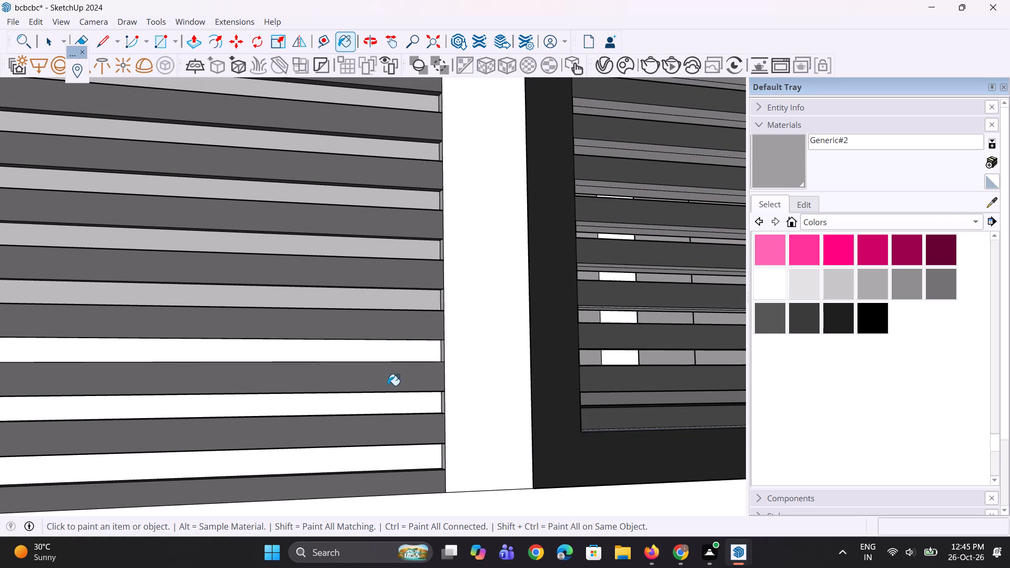
{"action": "left_click", "coordinate": [387, 403]}
{"action": "left_click", "coordinate": [386, 467]}
{"action": "scroll", "coordinate": [300, 465], "scroll_direction": "down", "scroll_amount": 5}
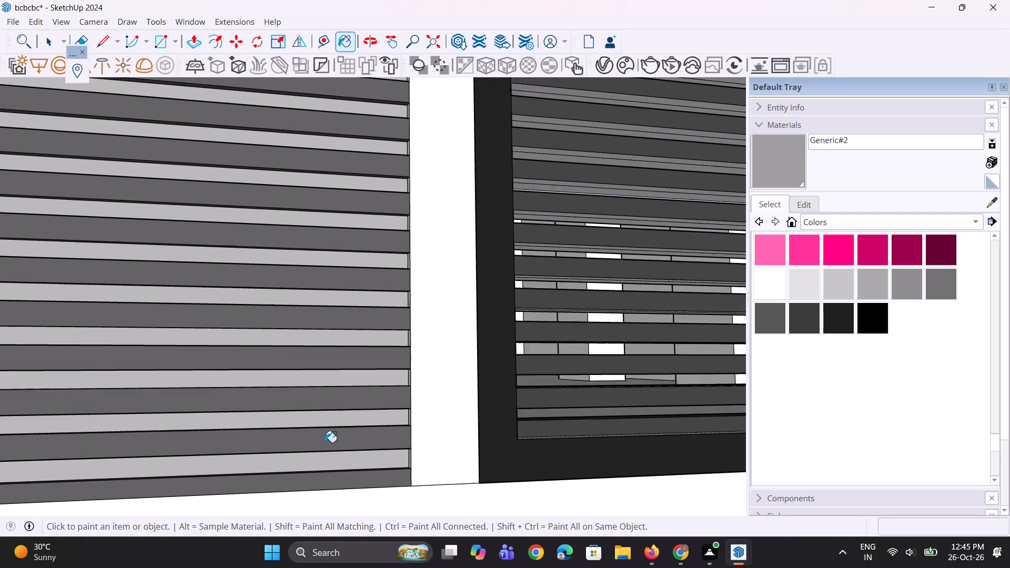
Examine the painted front fence, gate and lower facade from several angles.
{"action": "scroll", "coordinate": [325, 442], "scroll_direction": "down", "scroll_amount": 9}
{"action": "middle_click_drag", "start_coordinate": [390, 454], "coordinate": [330, 510]}
{"action": "scroll", "coordinate": [381, 439], "scroll_direction": "down", "scroll_amount": 12}
{"action": "scroll", "coordinate": [391, 454], "scroll_direction": "up", "scroll_amount": 1}
{"action": "middle_click_drag", "start_coordinate": [390, 453], "coordinate": [373, 405]}
{"action": "scroll", "coordinate": [331, 415], "scroll_direction": "down", "scroll_amount": 5}
{"action": "scroll", "coordinate": [191, 475], "scroll_direction": "down", "scroll_amount": 5}
{"action": "middle_click_drag", "start_coordinate": [206, 473], "coordinate": [246, 455]}
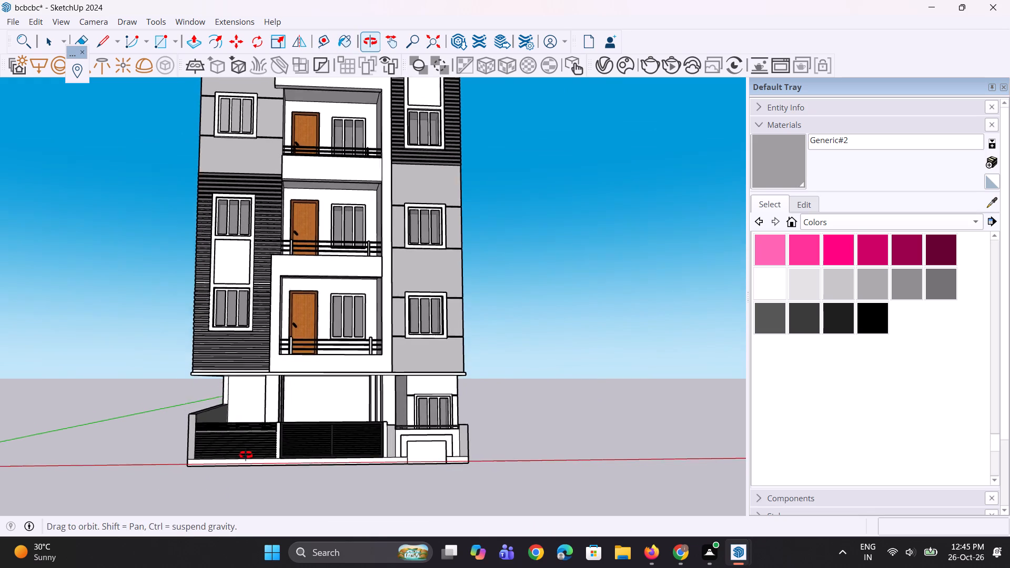
{"action": "middle_click_drag", "start_coordinate": [246, 455], "coordinate": [246, 454]}
{"action": "scroll", "coordinate": [175, 460], "scroll_direction": "up", "scroll_amount": 3}
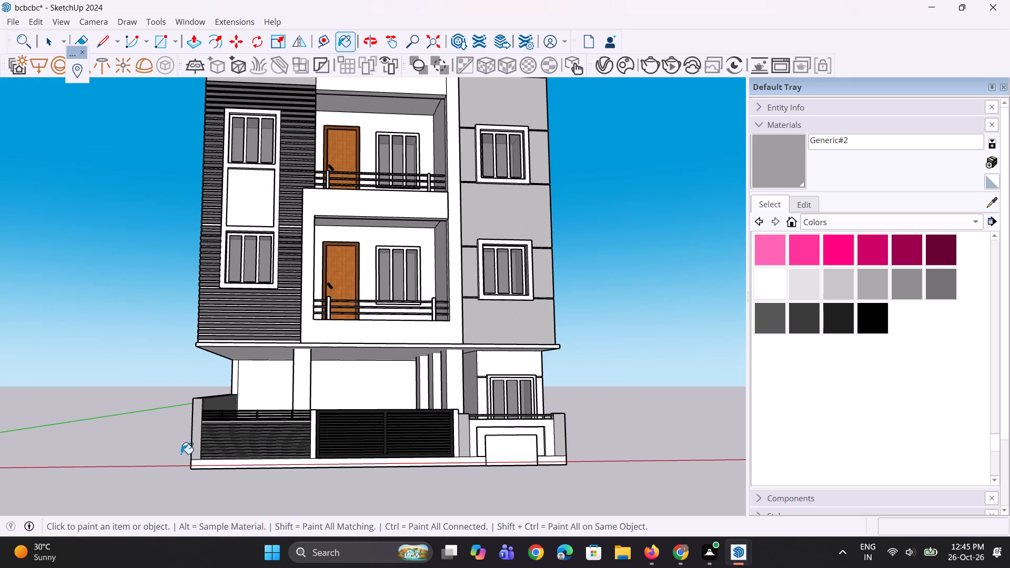
{"action": "middle_click_drag", "start_coordinate": [180, 448], "coordinate": [194, 448]}
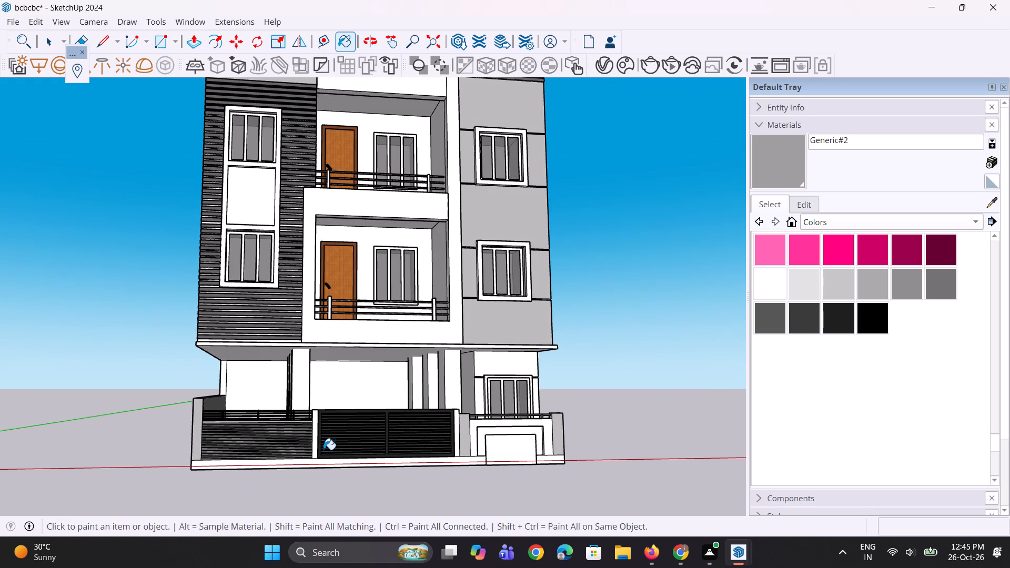
{"action": "scroll", "coordinate": [319, 459], "scroll_direction": "down", "scroll_amount": 2}
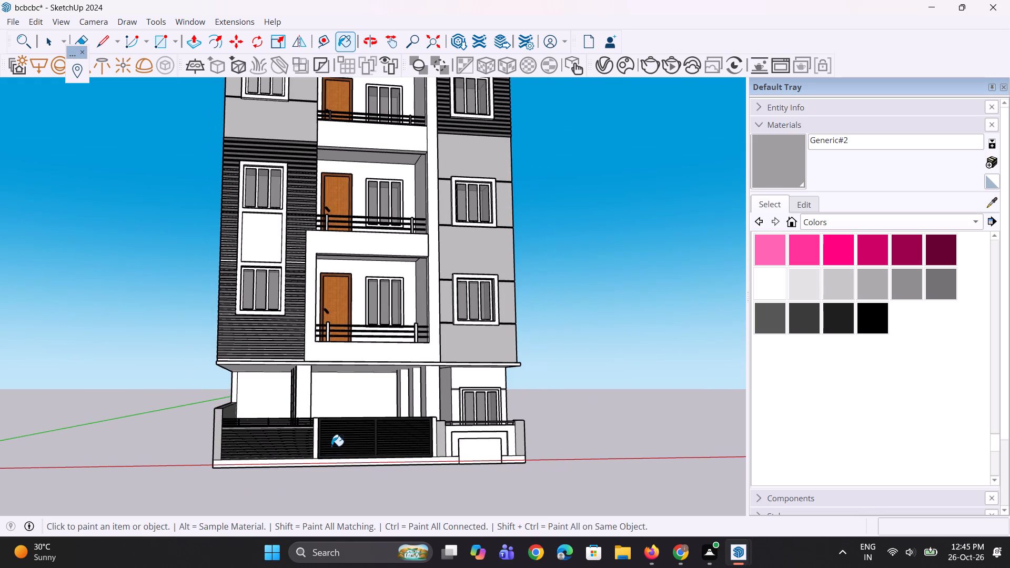
{"action": "middle_click_drag", "start_coordinate": [344, 437], "coordinate": [297, 465]}
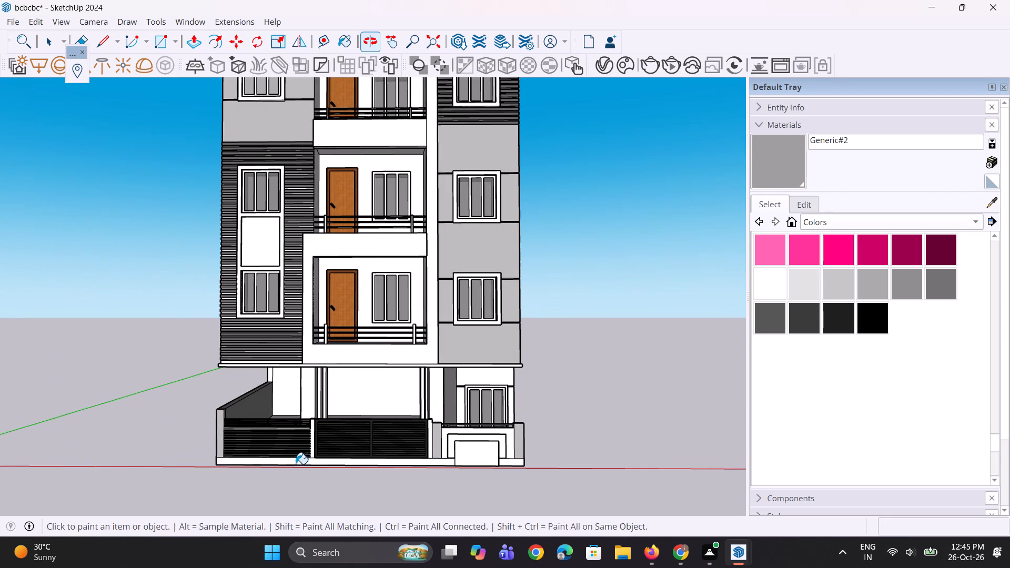
{"action": "key", "text": "space"}
{"action": "key", "text": "space"}
{"action": "key", "text": "space"}
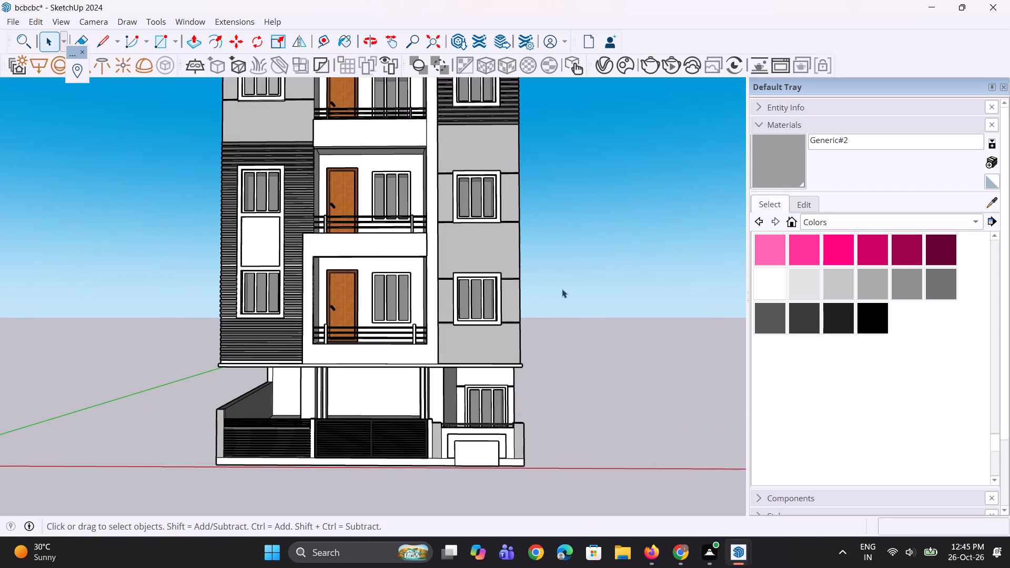
Paint the frame surrounding the front balconies with Wood Veneer 01 from the Wood collection.
{"action": "left_click", "coordinate": [809, 223]}
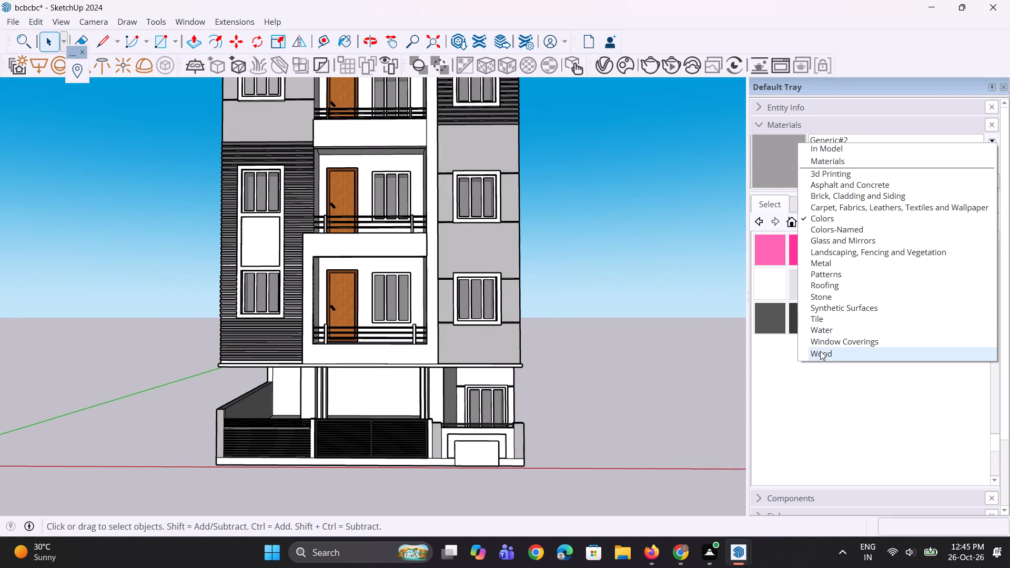
{"action": "left_click", "coordinate": [820, 351]}
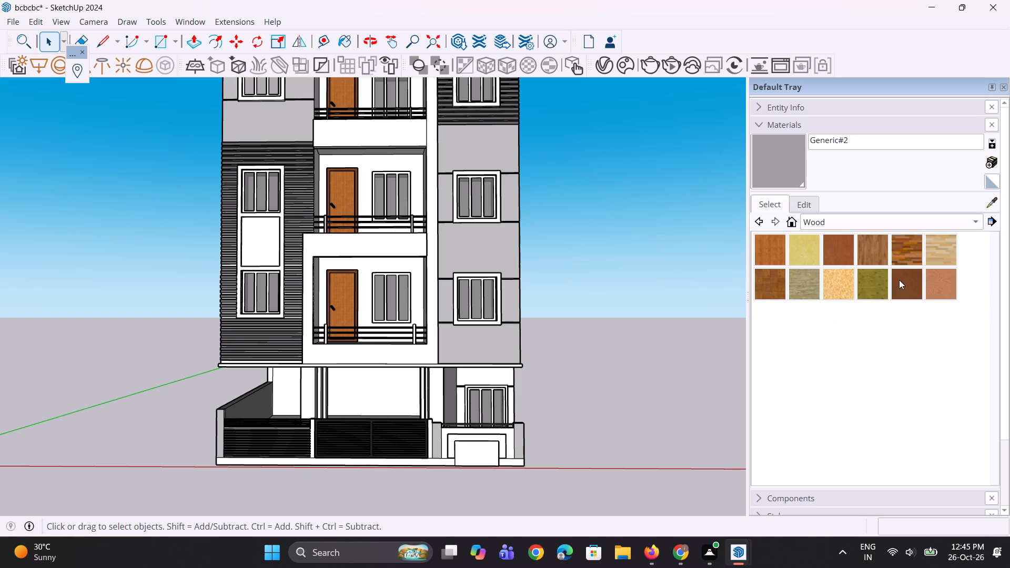
{"action": "left_click", "coordinate": [906, 281]}
{"action": "scroll", "coordinate": [495, 401], "scroll_direction": "up", "scroll_amount": 3}
{"action": "left_click", "coordinate": [407, 339]}
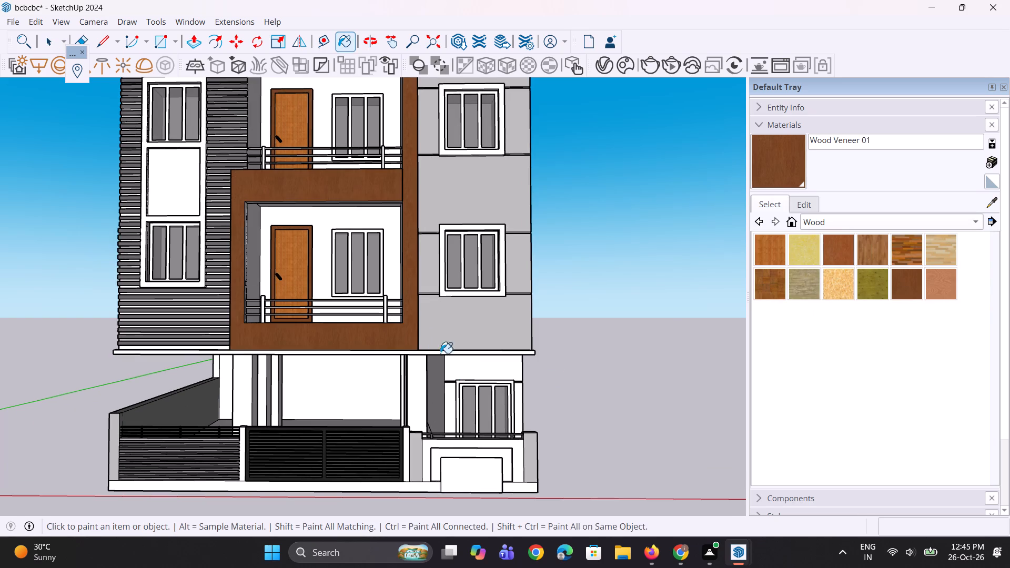
{"action": "scroll", "coordinate": [482, 453], "scroll_direction": "down", "scroll_amount": 11}
{"action": "scroll", "coordinate": [457, 452], "scroll_direction": "up", "scroll_amount": 1}
{"action": "middle_click_drag", "start_coordinate": [451, 451], "coordinate": [437, 441]}
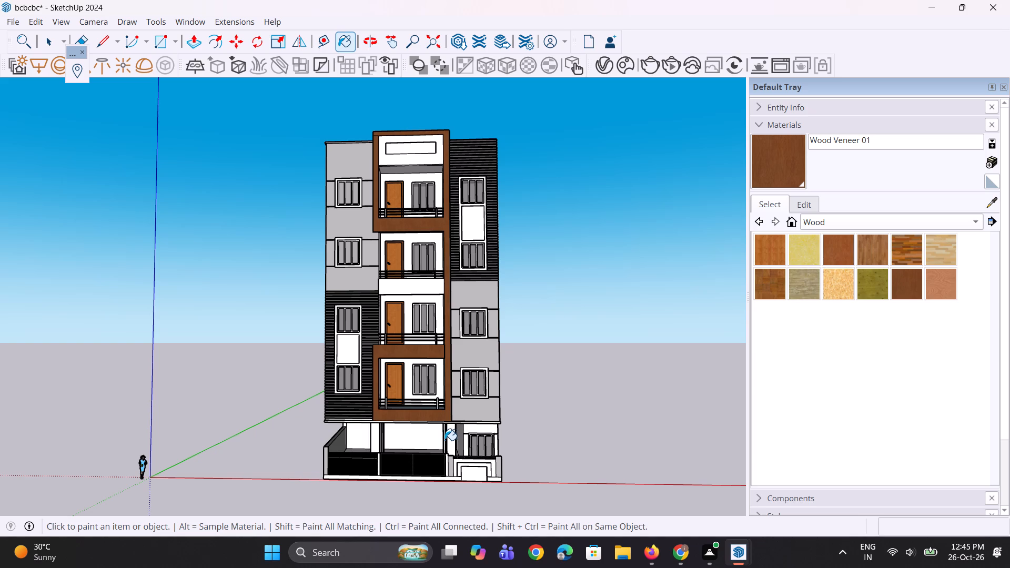
{"action": "key", "text": "space"}
{"action": "key", "text": "space"}
Create a new generic V-Ray material, Generic#3, with a slightly darkened tan diffuse colour picked from the saved swatches.
{"action": "left_click", "coordinate": [600, 64]}
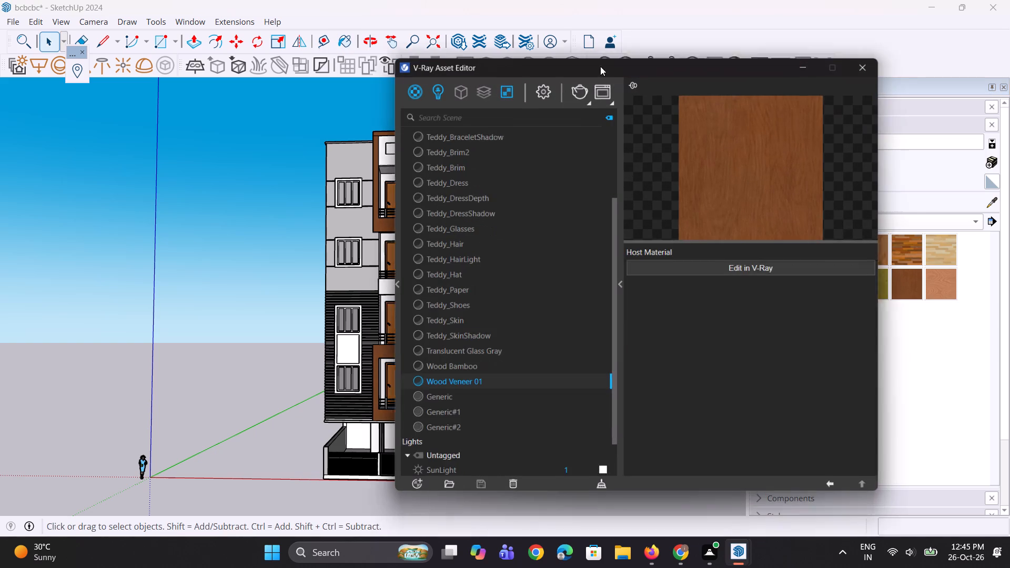
{"action": "right_click", "coordinate": [412, 80]}
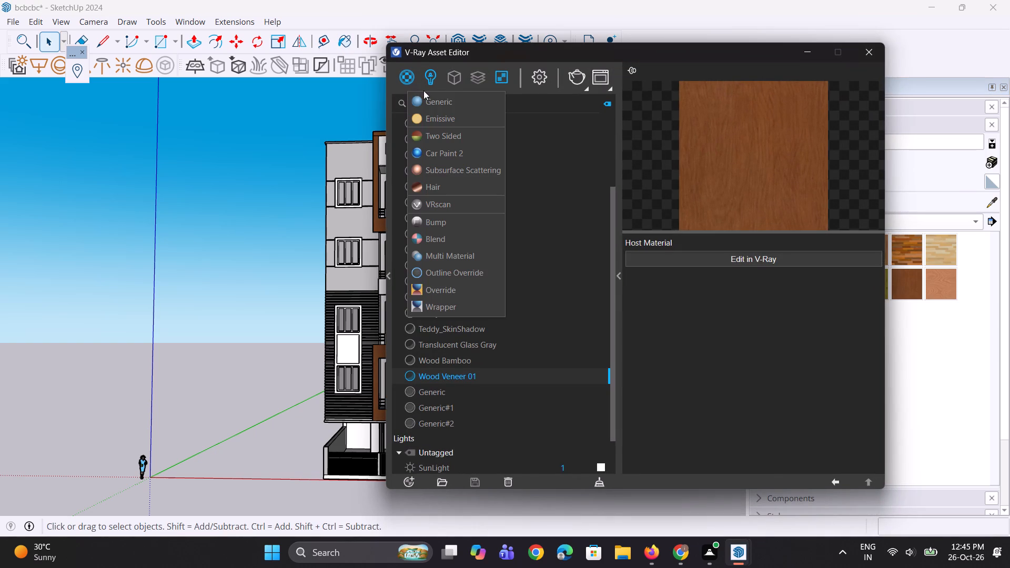
{"action": "left_click", "coordinate": [425, 99]}
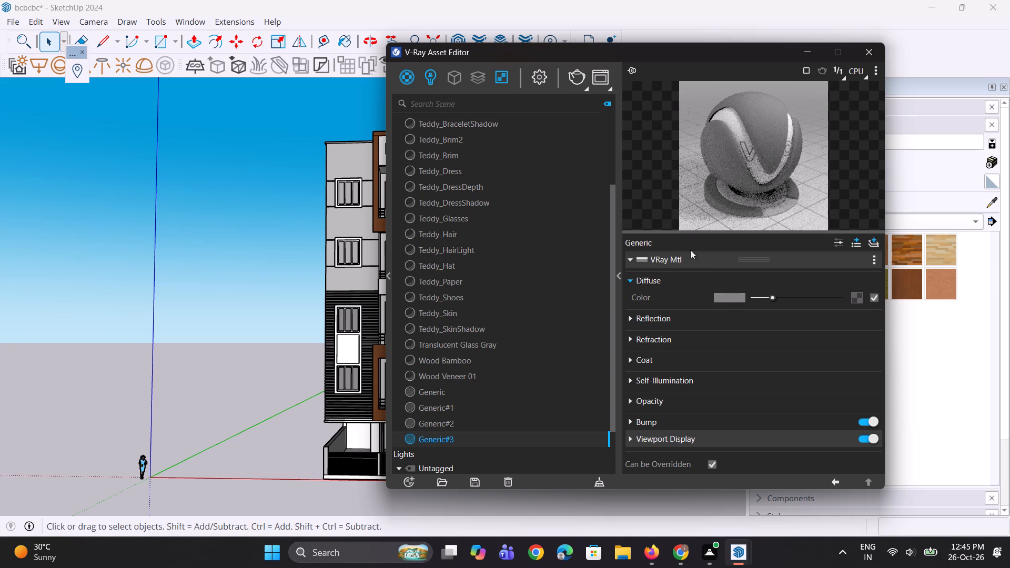
{"action": "left_click", "coordinate": [726, 304]}
{"action": "left_click", "coordinate": [724, 299]}
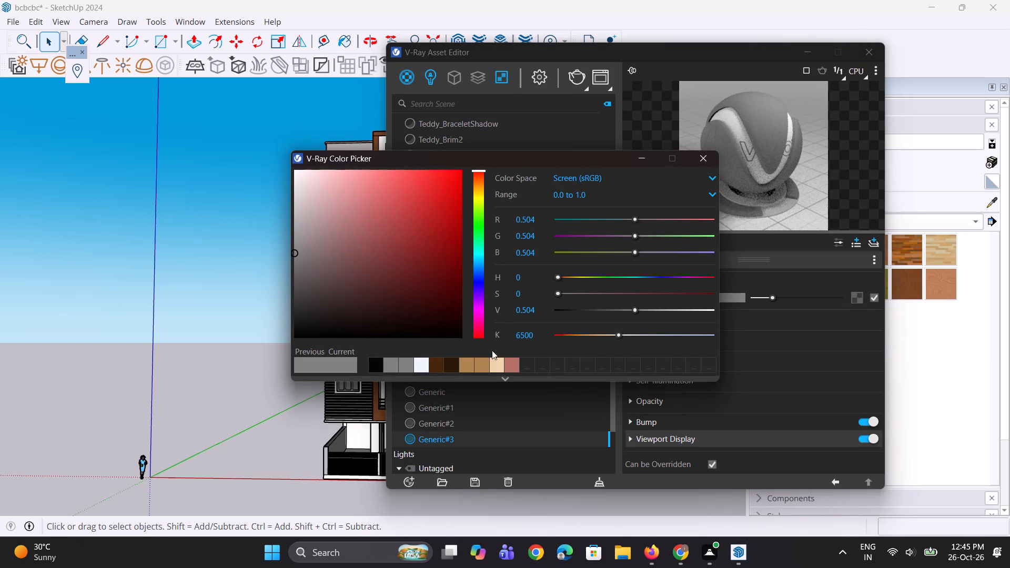
{"action": "left_click", "coordinate": [464, 366]}
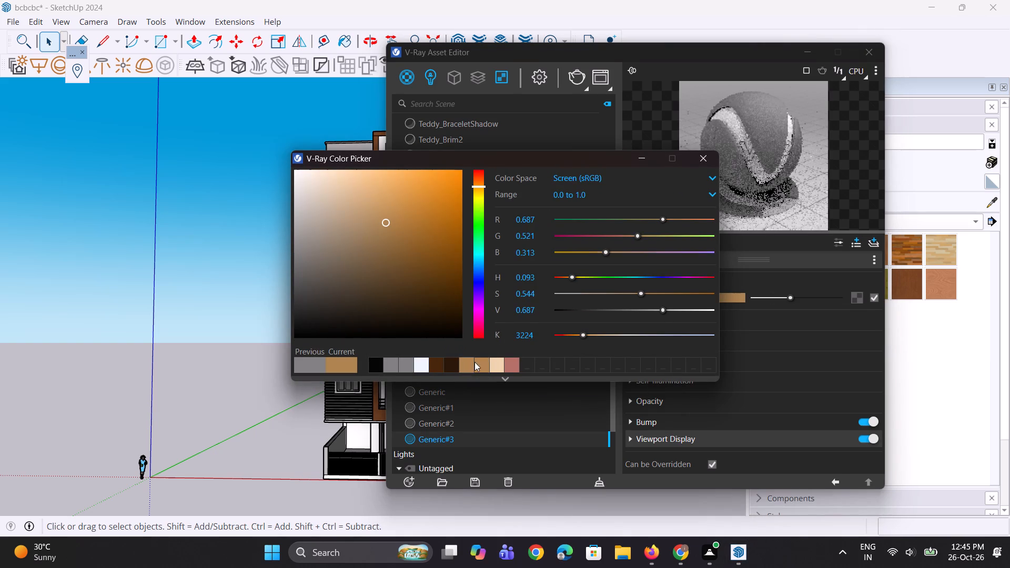
{"action": "left_click", "coordinate": [433, 361]}
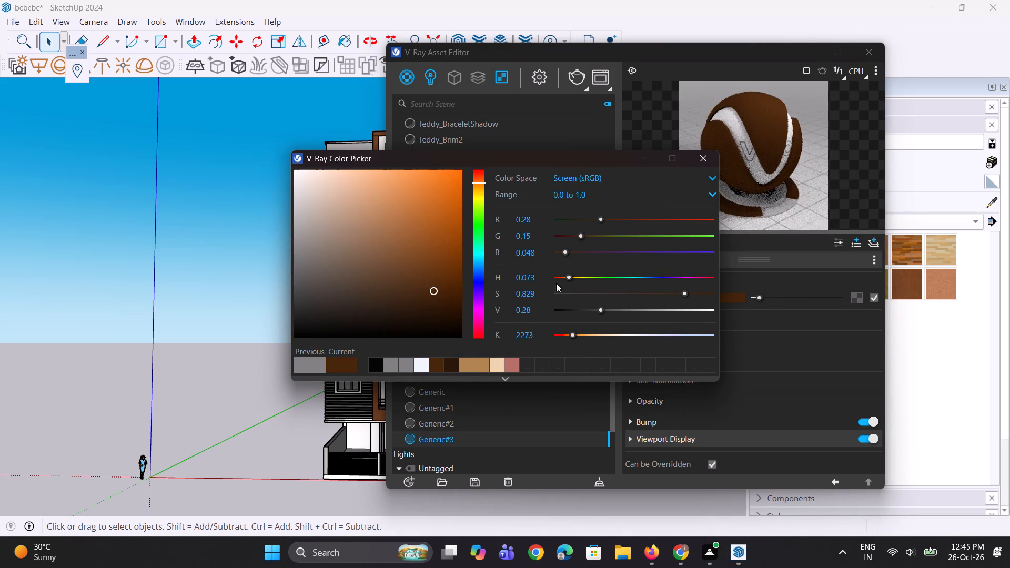
{"action": "left_click", "coordinate": [482, 368]}
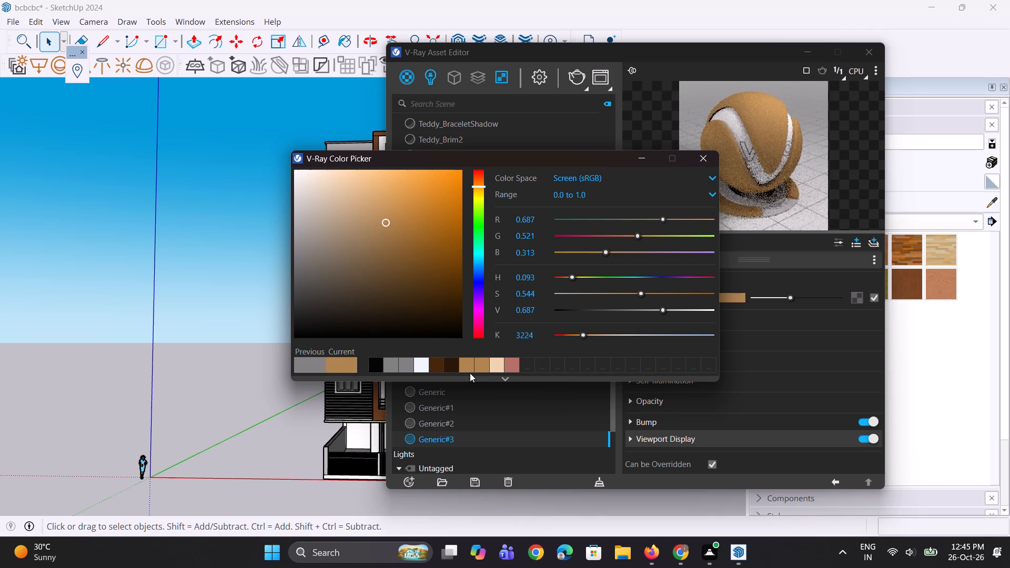
{"action": "left_click", "coordinate": [647, 159]}
{"action": "left_click_drag", "start_coordinate": [791, 297], "coordinate": [787, 298]}
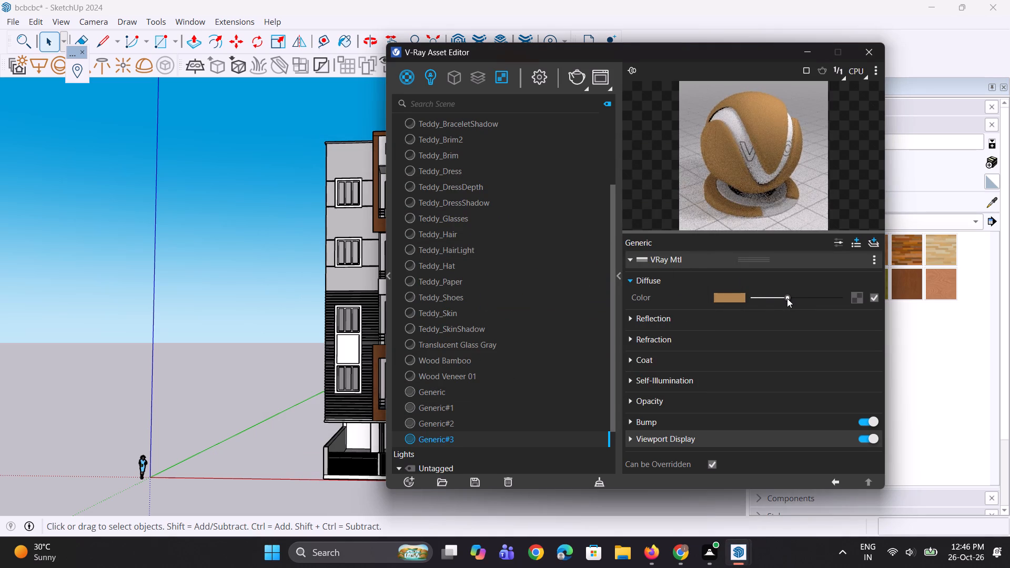
{"action": "left_click_drag", "start_coordinate": [787, 298], "coordinate": [785, 298]}
{"action": "left_click", "coordinate": [772, 156]}
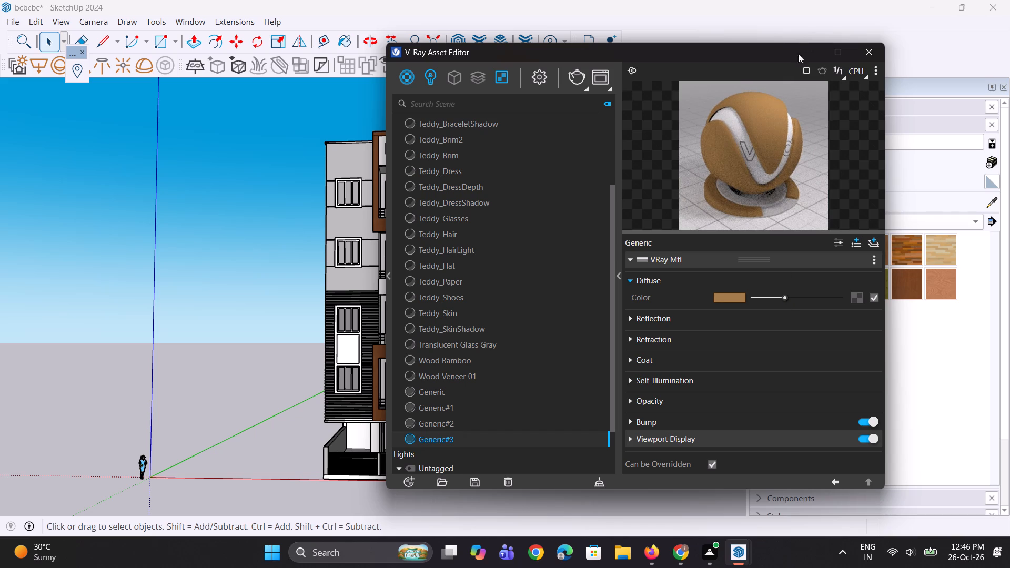
{"action": "left_click", "coordinate": [799, 42]}
Give Generic#3 a grey reflection colour and a reflection glossiness of 0.95.
{"action": "left_click", "coordinate": [715, 328]}
{"action": "left_click", "coordinate": [740, 319]}
{"action": "left_click", "coordinate": [770, 333]}
{"action": "left_click_drag", "start_coordinate": [736, 351], "coordinate": [694, 361]}
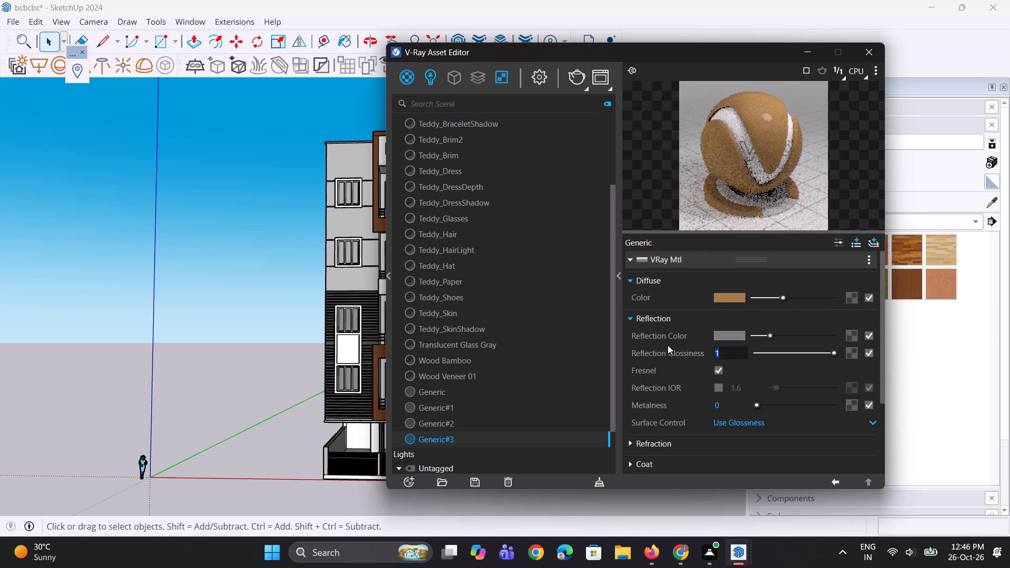
{"action": "type", "text": "0.95"}
{"action": "key", "text": "Return"}
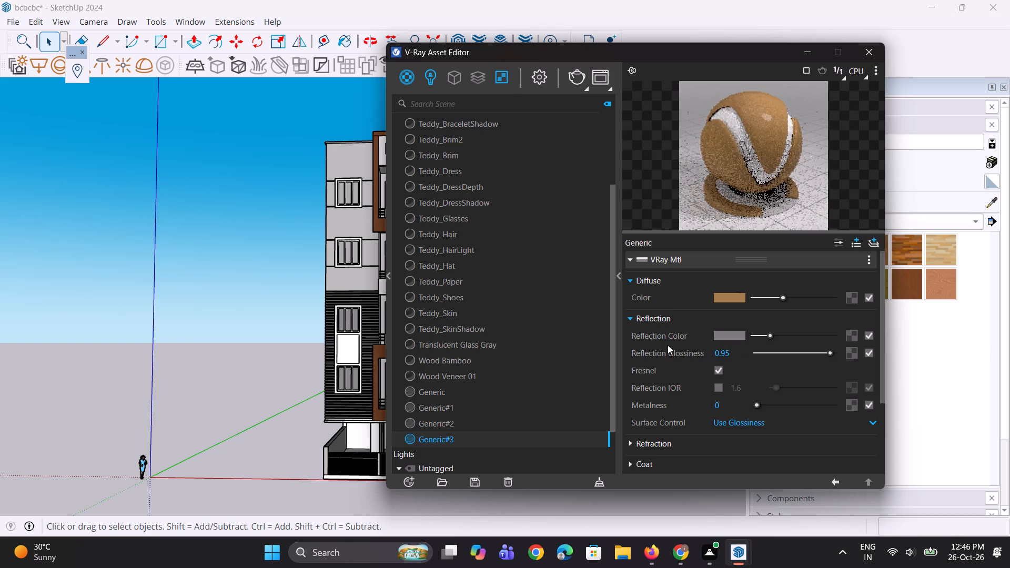
{"action": "left_click", "coordinate": [746, 128]}
{"action": "left_click", "coordinate": [817, 59]}
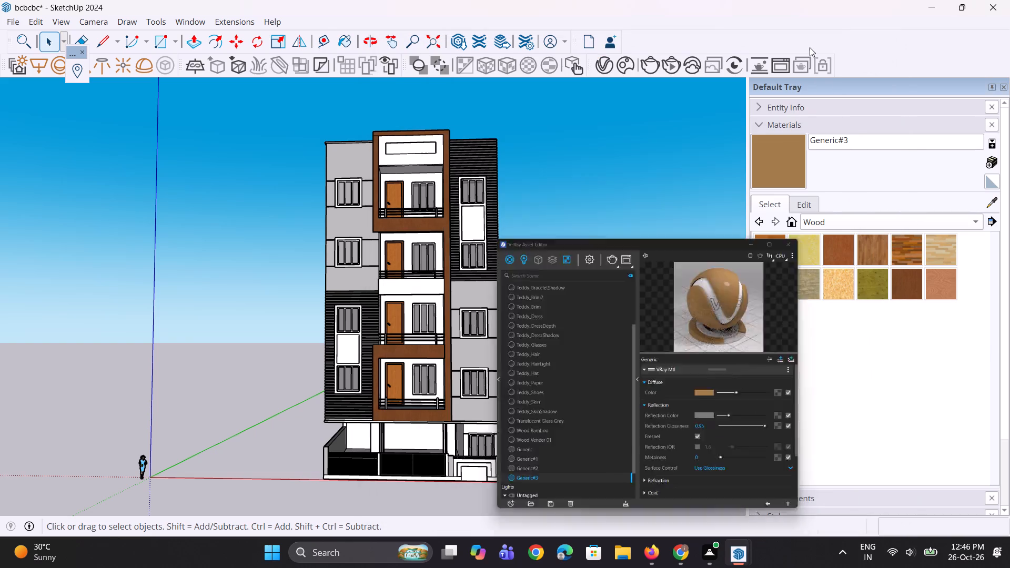
Draw a vertical line separating the top balcony's front band from the tall frame post beside it.
{"action": "left_click", "coordinate": [770, 157]}
{"action": "scroll", "coordinate": [528, 176], "scroll_direction": "up", "scroll_amount": 3}
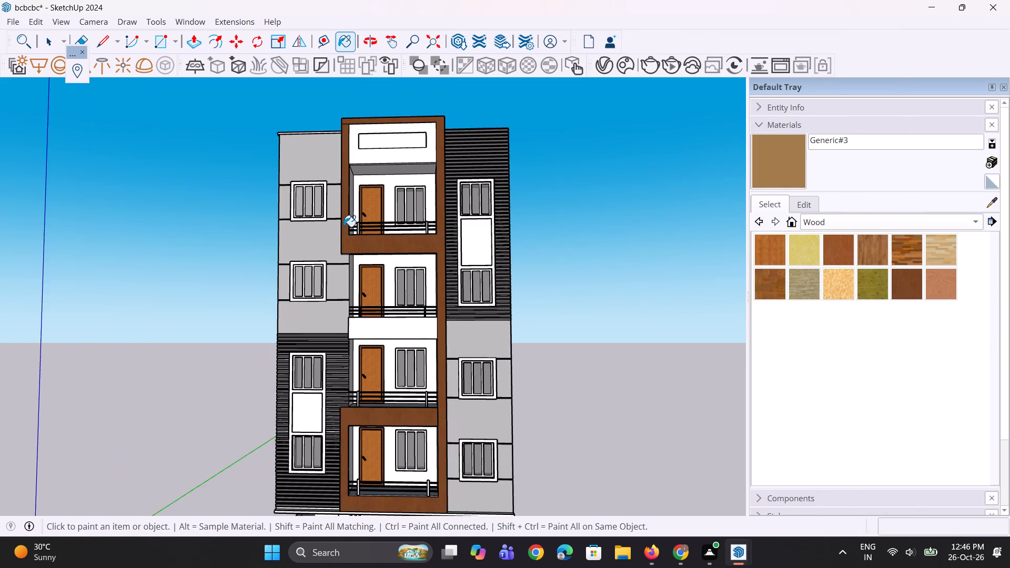
{"action": "scroll", "coordinate": [374, 261], "scroll_direction": "up", "scroll_amount": 2}
{"action": "middle_click_drag", "start_coordinate": [459, 270], "coordinate": [448, 271]}
{"action": "scroll", "coordinate": [409, 268], "scroll_direction": "up", "scroll_amount": 2}
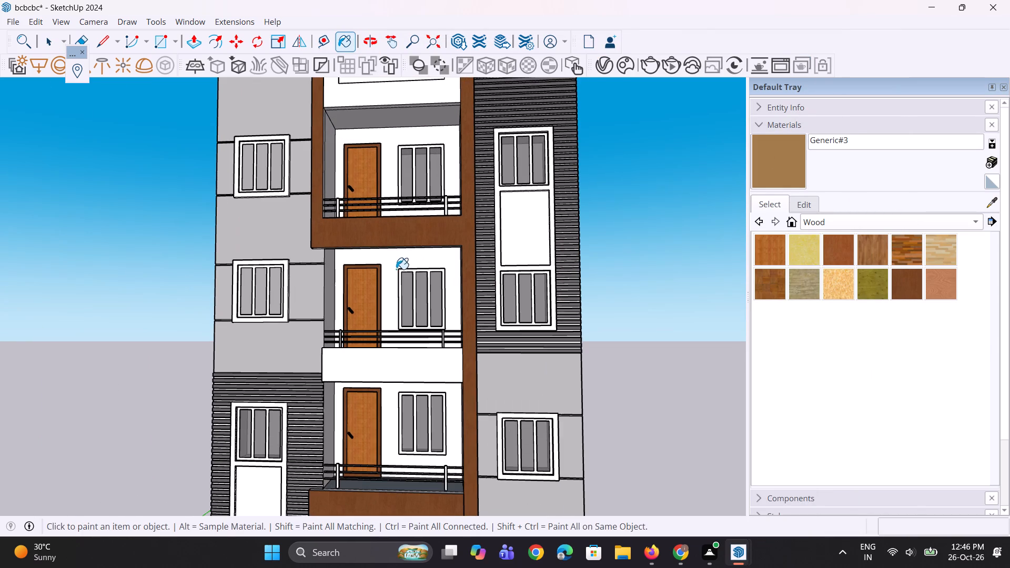
{"action": "key", "text": "l"}
{"action": "scroll", "coordinate": [397, 268], "scroll_direction": "up", "scroll_amount": 2}
{"action": "left_click_drag", "start_coordinate": [475, 206], "coordinate": [478, 224]}
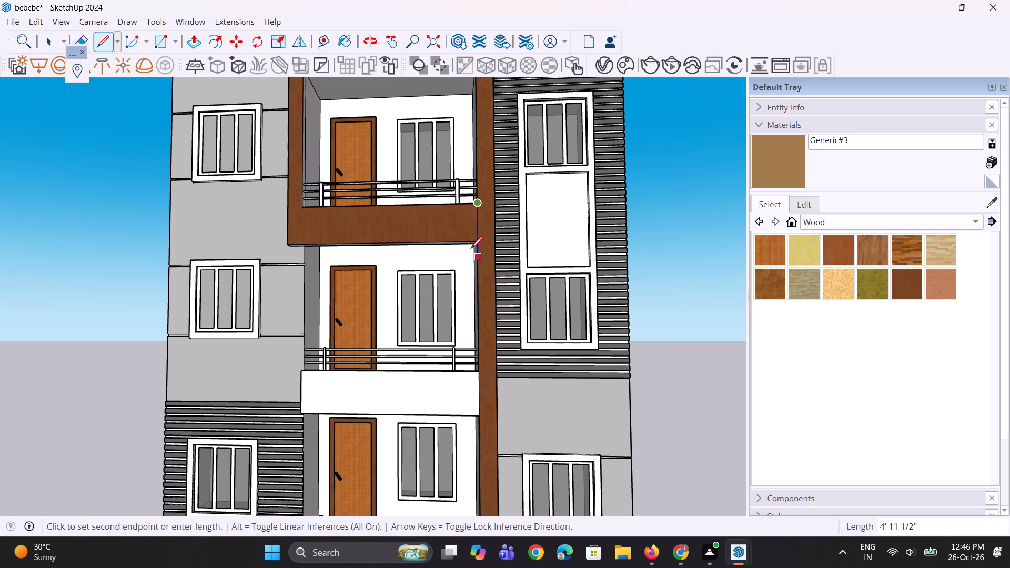
{"action": "left_click", "coordinate": [475, 240]}
{"action": "scroll", "coordinate": [497, 336], "scroll_direction": "down", "scroll_amount": 4}
{"action": "key", "text": "space"}
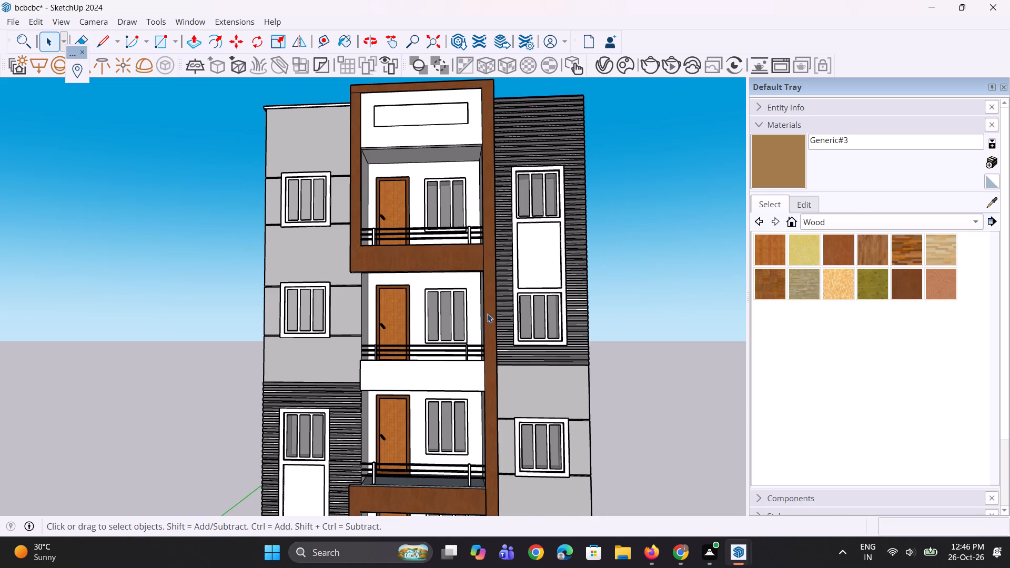
Paint the front, underside and outer side of the top balcony's L-shaped frame section with Generic#3.
{"action": "key", "text": "space"}
{"action": "left_click", "coordinate": [763, 175]}
{"action": "left_click", "coordinate": [456, 256]}
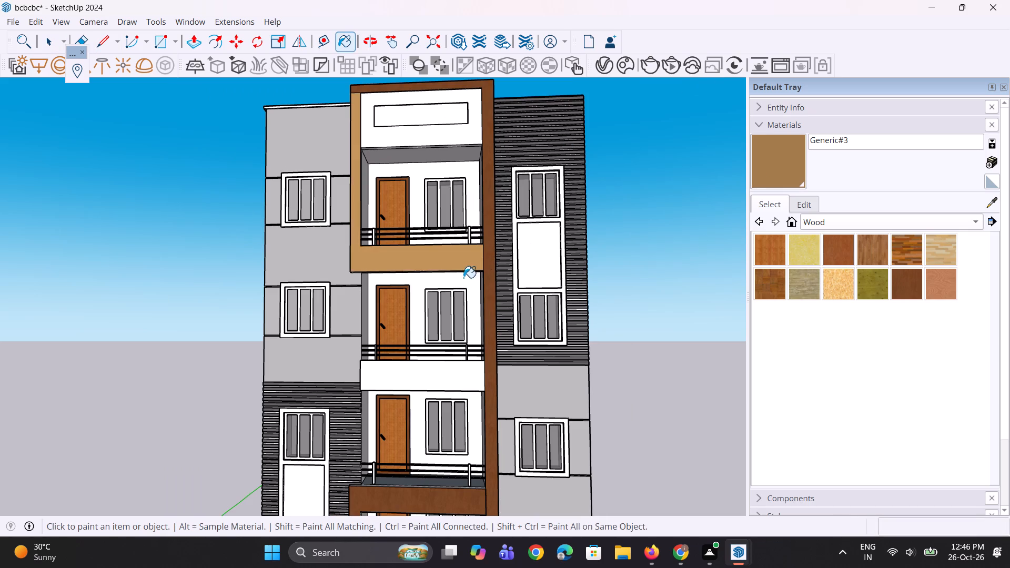
{"action": "scroll", "coordinate": [442, 328], "scroll_direction": "down", "scroll_amount": 5}
{"action": "middle_click_drag", "start_coordinate": [439, 317], "coordinate": [450, 318]}
{"action": "scroll", "coordinate": [408, 362], "scroll_direction": "up", "scroll_amount": 1}
{"action": "middle_click_drag", "start_coordinate": [408, 339], "coordinate": [408, 293]}
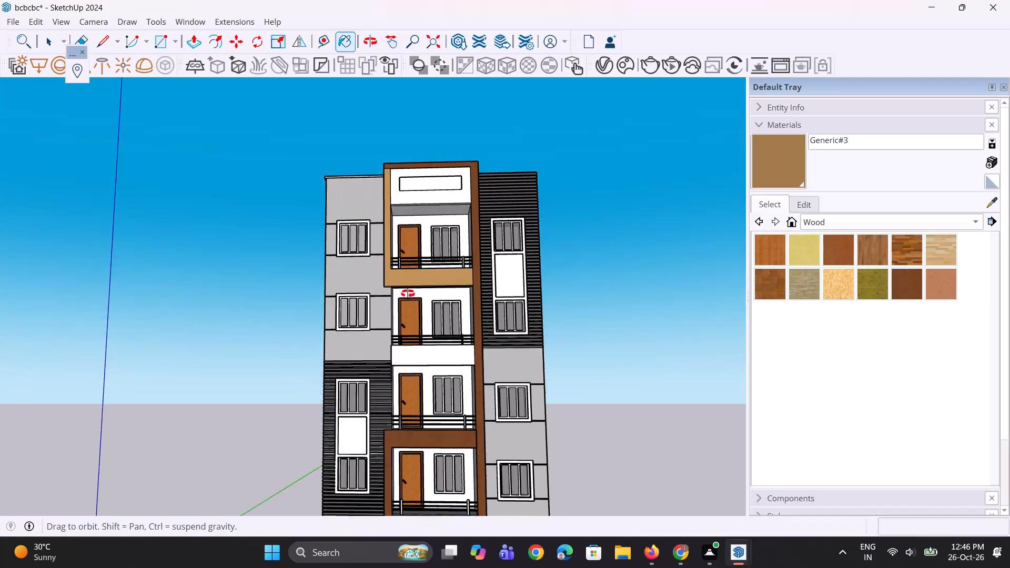
{"action": "middle_click_drag", "start_coordinate": [408, 293], "coordinate": [433, 179]}
{"action": "scroll", "coordinate": [395, 288], "scroll_direction": "up", "scroll_amount": 8}
{"action": "left_click", "coordinate": [404, 286]}
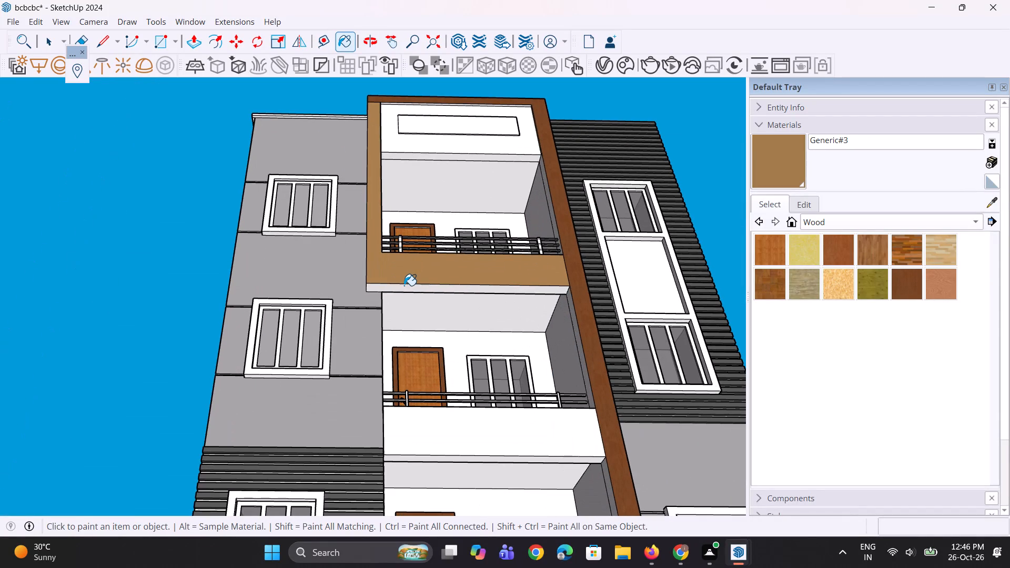
{"action": "middle_click_drag", "start_coordinate": [381, 277], "coordinate": [511, 291]}
{"action": "scroll", "coordinate": [375, 254], "scroll_direction": "up", "scroll_amount": 2}
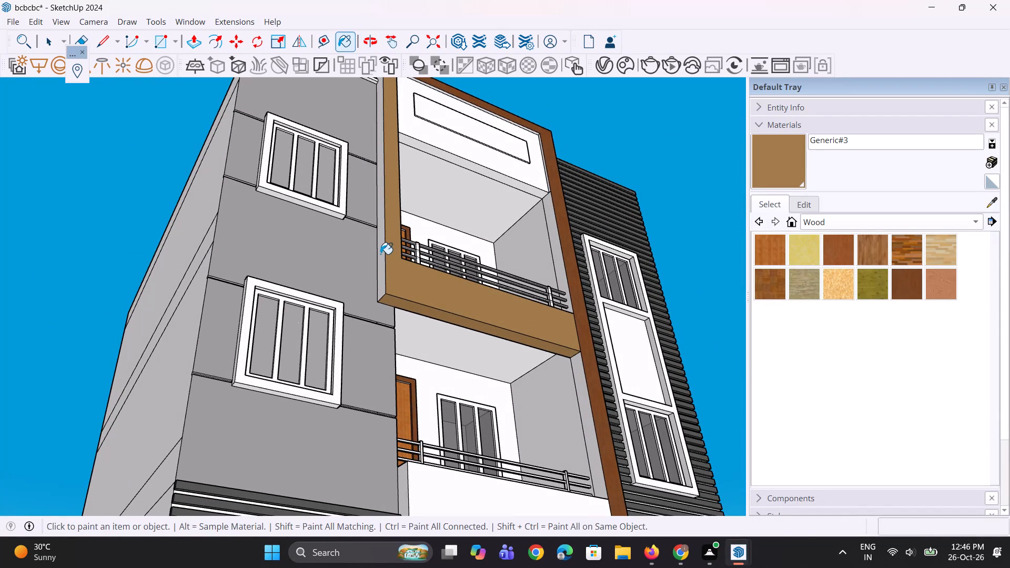
{"action": "left_click", "coordinate": [380, 254]}
Paint the inner side of the top balcony's frame, including the narrow strip beside the upper panel, with Generic#3.
{"action": "middle_click_drag", "start_coordinate": [409, 258], "coordinate": [31, 356]}
{"action": "scroll", "coordinate": [248, 306], "scroll_direction": "up", "scroll_amount": 2}
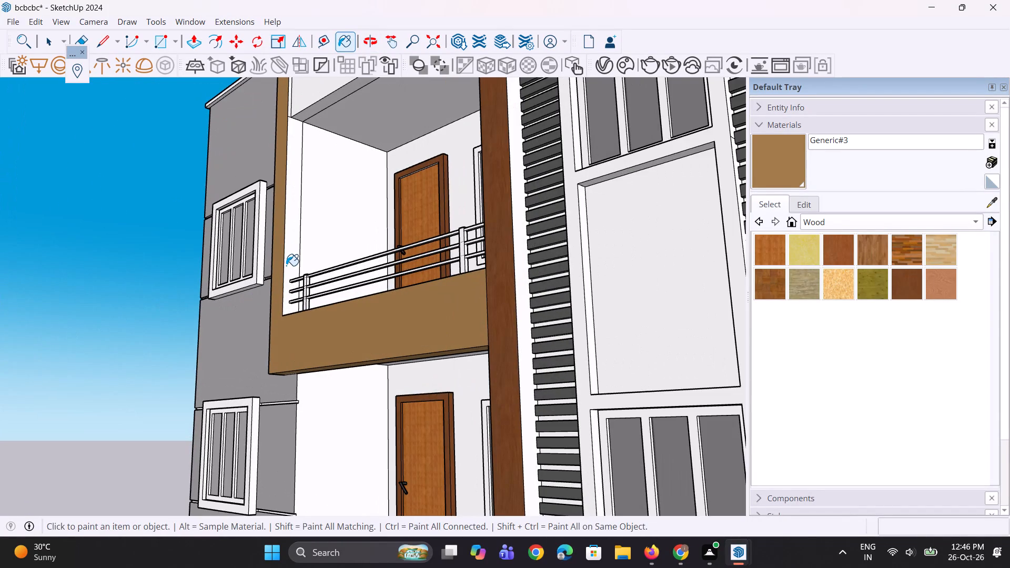
{"action": "left_click", "coordinate": [297, 258]}
{"action": "middle_click_drag", "start_coordinate": [287, 303], "coordinate": [322, 369]}
{"action": "scroll", "coordinate": [337, 360], "scroll_direction": "down", "scroll_amount": 7}
{"action": "middle_click_drag", "start_coordinate": [304, 346], "coordinate": [439, 326]}
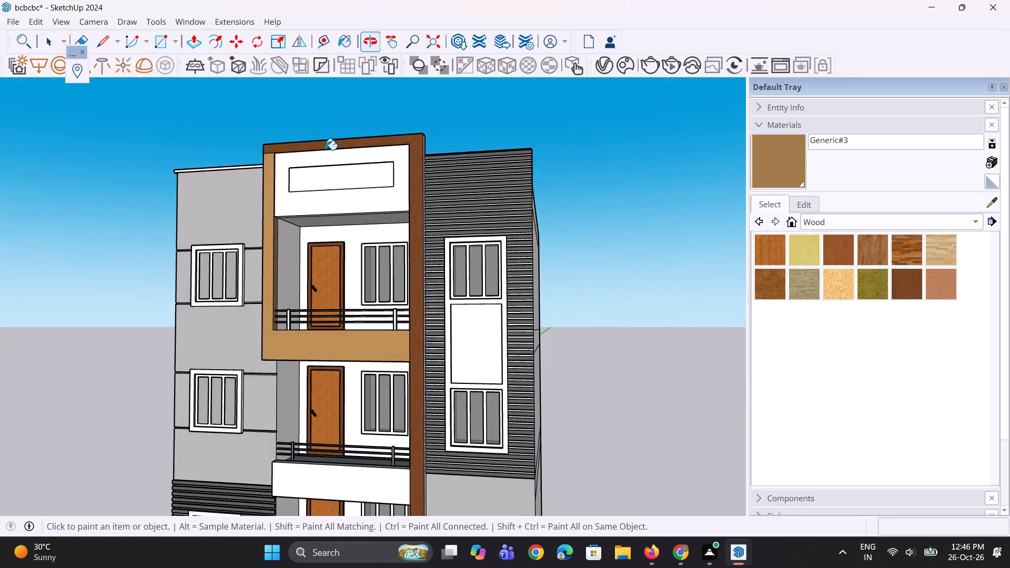
{"action": "scroll", "coordinate": [318, 141], "scroll_direction": "up", "scroll_amount": 12}
{"action": "scroll", "coordinate": [257, 258], "scroll_direction": "up", "scroll_amount": 8}
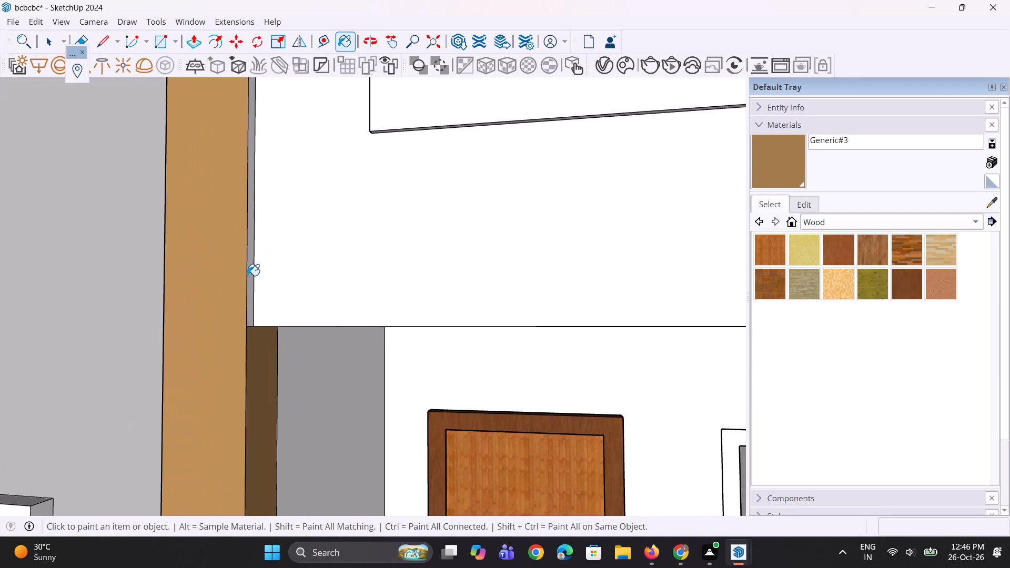
{"action": "left_click", "coordinate": [247, 276]}
{"action": "left_click", "coordinate": [252, 281]}
{"action": "scroll", "coordinate": [241, 280], "scroll_direction": "down", "scroll_amount": 8}
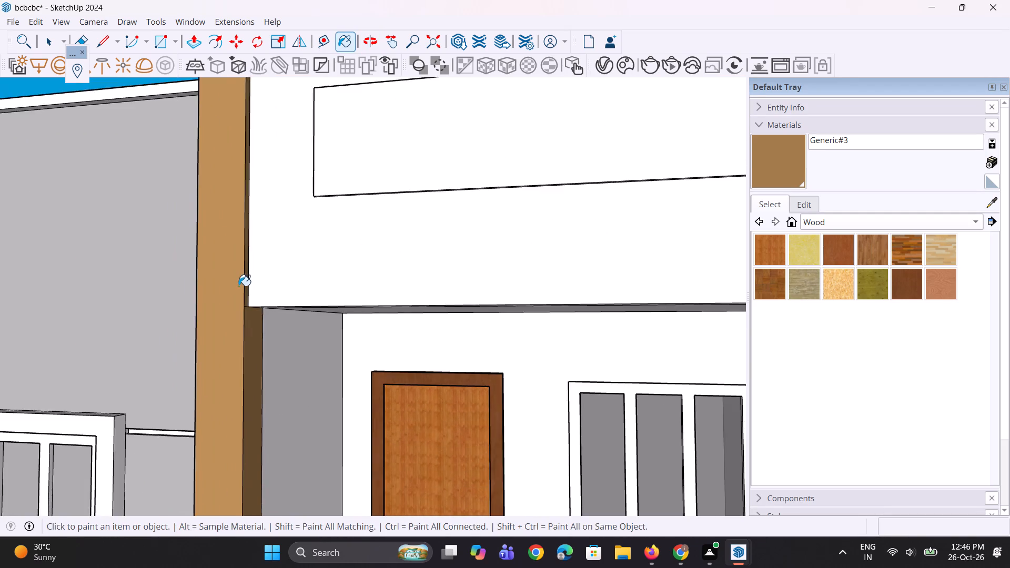
Paint the ledge on top of the top balcony's front band, beneath the railing, with Generic#3.
{"action": "scroll", "coordinate": [238, 286], "scroll_direction": "down", "scroll_amount": 10}
{"action": "middle_click_drag", "start_coordinate": [230, 371], "coordinate": [282, 473]}
{"action": "scroll", "coordinate": [287, 465], "scroll_direction": "up", "scroll_amount": 8}
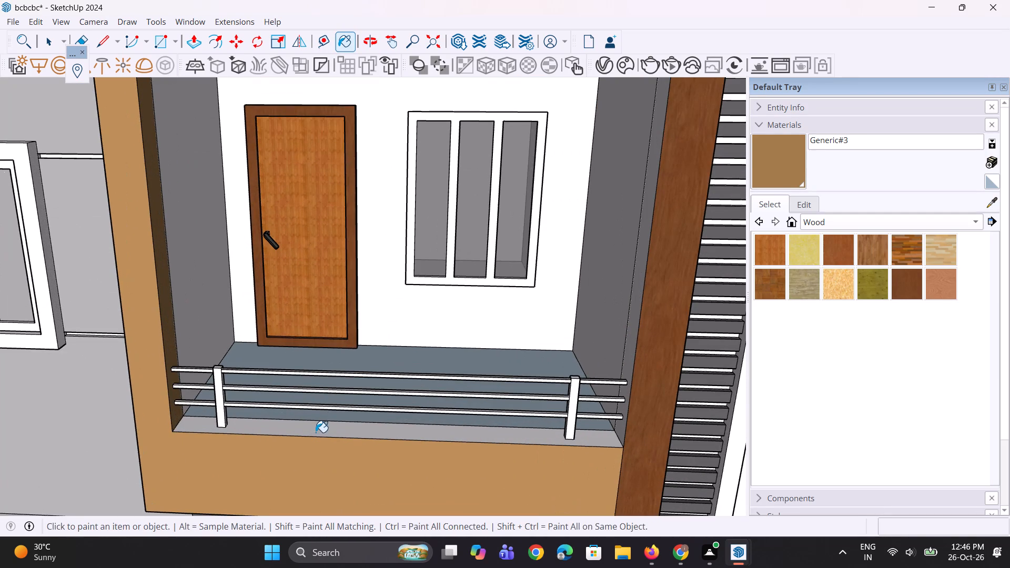
{"action": "left_click", "coordinate": [321, 431]}
{"action": "scroll", "coordinate": [226, 406], "scroll_direction": "up", "scroll_amount": 1}
{"action": "middle_click_drag", "start_coordinate": [228, 406], "coordinate": [312, 370]}
{"action": "scroll", "coordinate": [270, 332], "scroll_direction": "down", "scroll_amount": 5}
{"action": "middle_click_drag", "start_coordinate": [330, 422], "coordinate": [329, 411]}
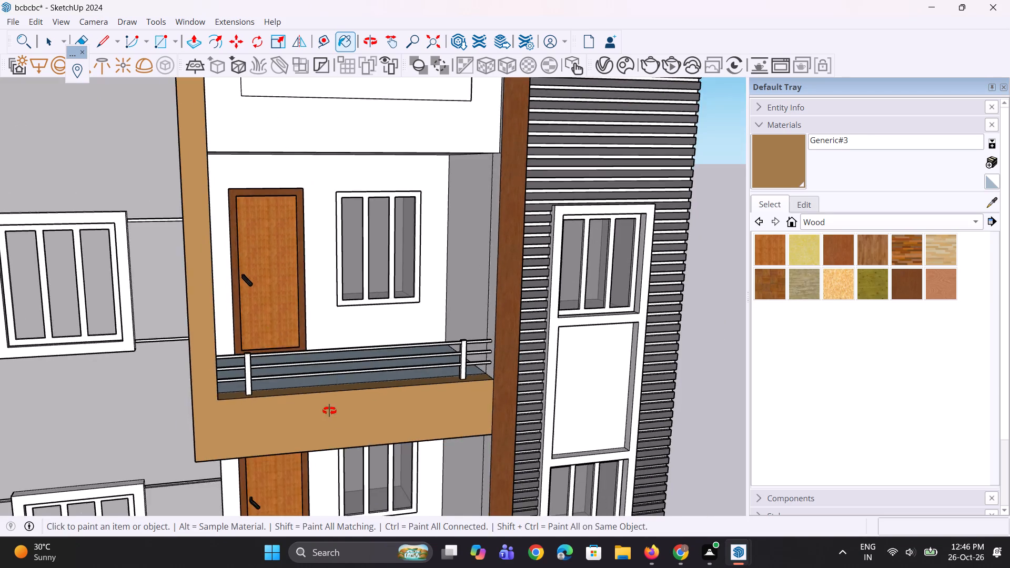
{"action": "middle_click_drag", "start_coordinate": [329, 411], "coordinate": [336, 352]}
{"action": "key", "text": "space"}
{"action": "key", "text": "space"}
Paint the outer side of the tall frame post, facing the slatted wall, with Wood Veneer 01.
{"action": "left_click", "coordinate": [895, 285]}
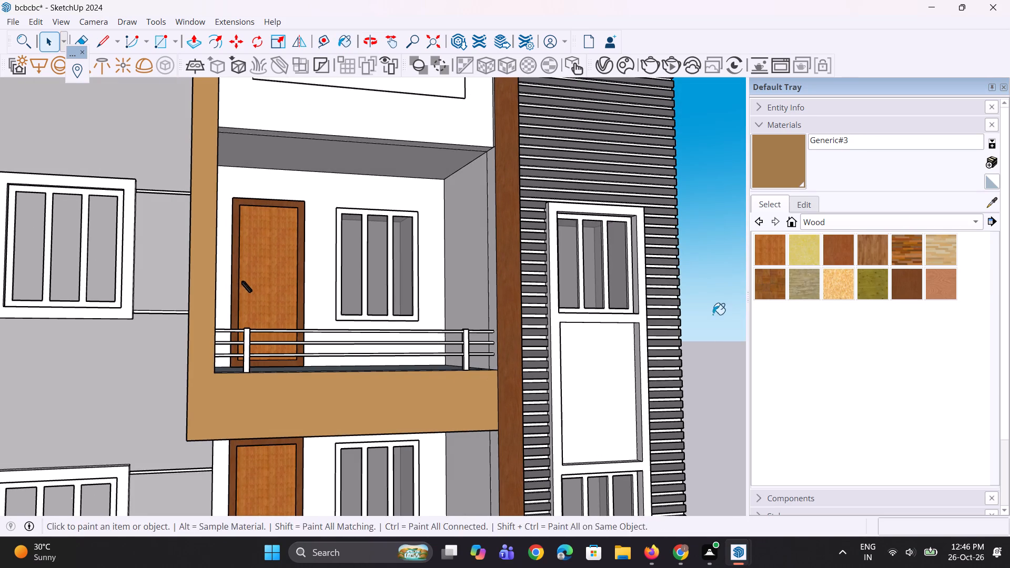
{"action": "middle_click_drag", "start_coordinate": [448, 393], "coordinate": [0, 292]}
{"action": "scroll", "coordinate": [257, 316], "scroll_direction": "up", "scroll_amount": 2}
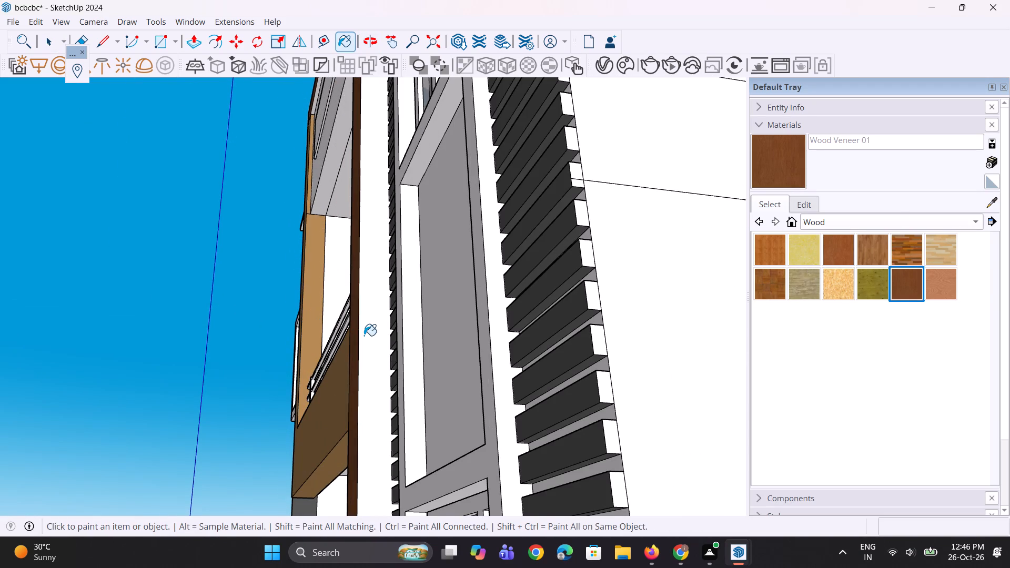
{"action": "left_click", "coordinate": [364, 336]}
{"action": "scroll", "coordinate": [338, 355], "scroll_direction": "up", "scroll_amount": 1}
{"action": "middle_click_drag", "start_coordinate": [280, 340], "coordinate": [465, 383]}
{"action": "scroll", "coordinate": [477, 345], "scroll_direction": "down", "scroll_amount": 13}
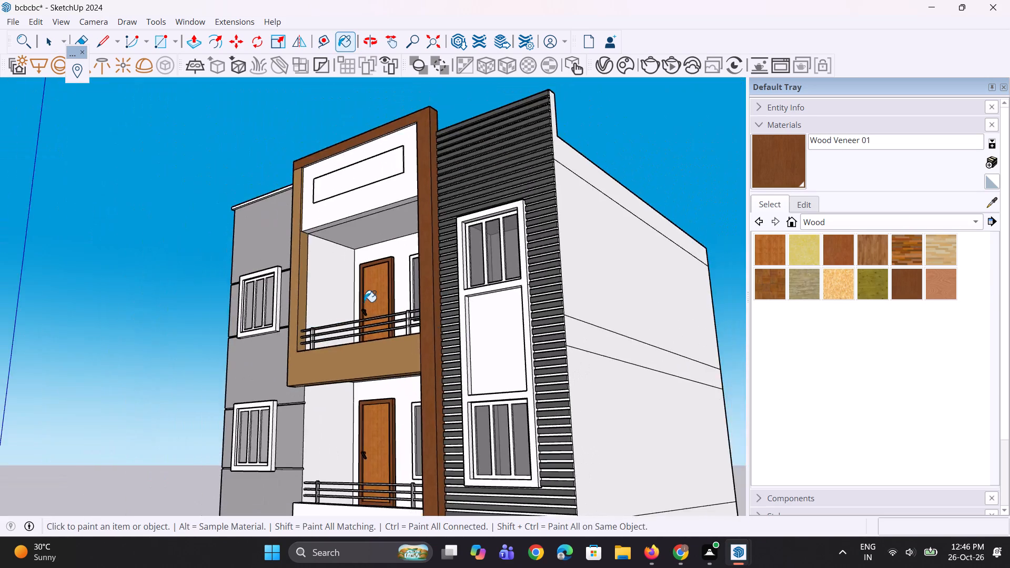
{"action": "middle_click_drag", "start_coordinate": [370, 333], "coordinate": [475, 472]}
Paint the top face of the balcony frame at roof level with Wood Veneer 01.
{"action": "scroll", "coordinate": [468, 454], "scroll_direction": "down", "scroll_amount": 5}
{"action": "middle_click_drag", "start_coordinate": [397, 376], "coordinate": [475, 559]}
{"action": "scroll", "coordinate": [438, 324], "scroll_direction": "up", "scroll_amount": 2}
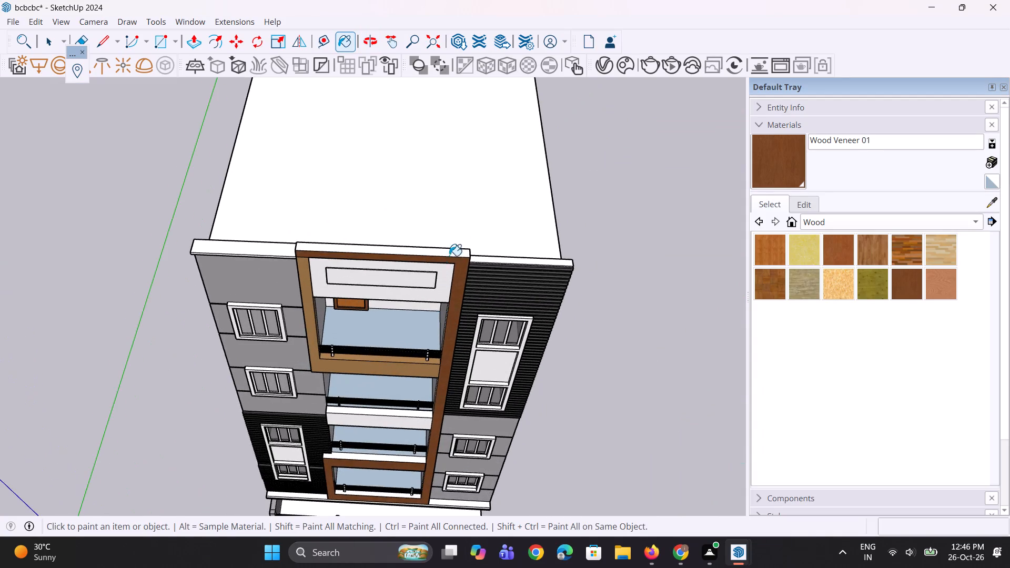
{"action": "scroll", "coordinate": [453, 251], "scroll_direction": "up", "scroll_amount": 2}
{"action": "left_click", "coordinate": [454, 257]}
{"action": "scroll", "coordinate": [330, 224], "scroll_direction": "down", "scroll_amount": 4}
{"action": "middle_click_drag", "start_coordinate": [332, 270], "coordinate": [360, 169]}
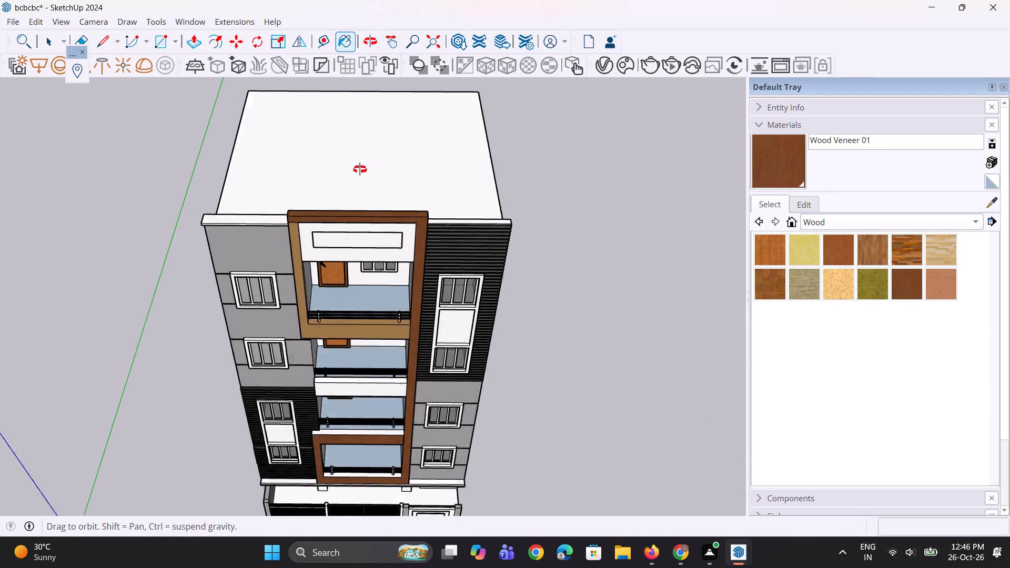
{"action": "middle_click_drag", "start_coordinate": [360, 169], "coordinate": [412, 13]}
{"action": "scroll", "coordinate": [378, 107], "scroll_direction": "up", "scroll_amount": 1}
{"action": "scroll", "coordinate": [412, 138], "scroll_direction": "up", "scroll_amount": 2}
{"action": "middle_click_drag", "start_coordinate": [426, 106], "coordinate": [482, 16]}
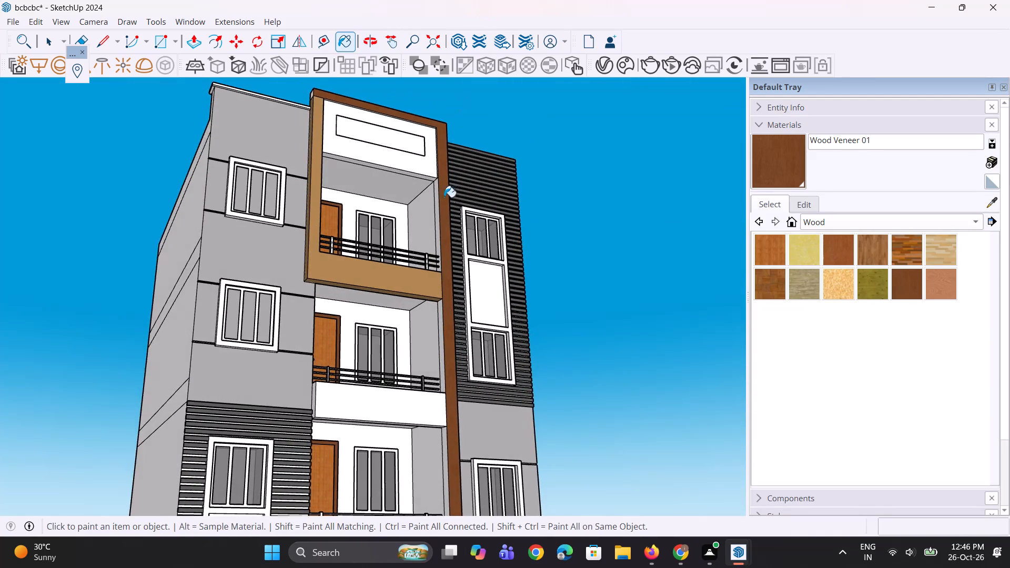
Paint the inner side of the tall frame post with Wood Veneer 01 at each of the four balcony levels.
{"action": "scroll", "coordinate": [443, 210], "scroll_direction": "up", "scroll_amount": 4}
{"action": "left_click", "coordinate": [438, 231]}
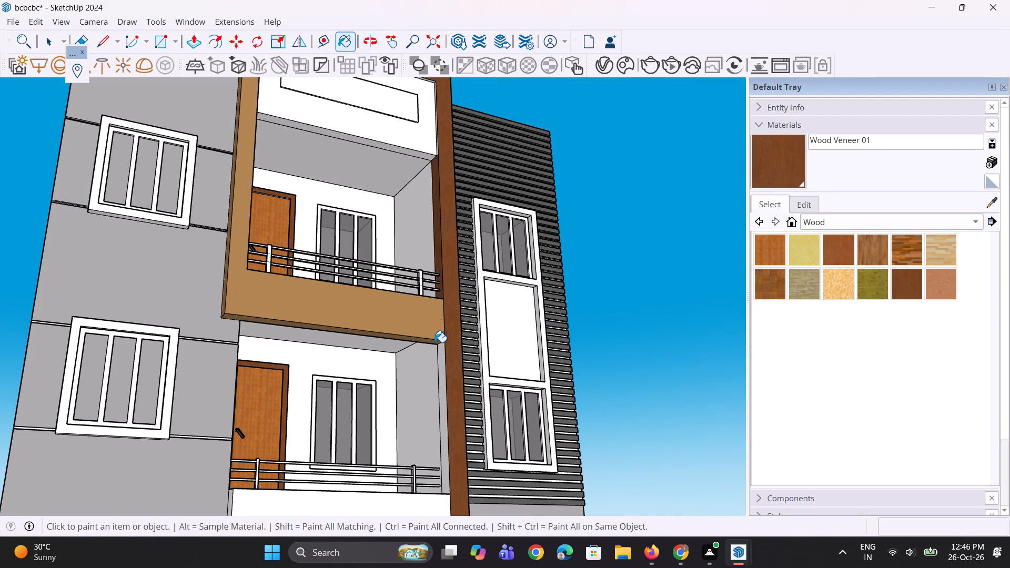
{"action": "scroll", "coordinate": [421, 395], "scroll_direction": "up", "scroll_amount": 2}
{"action": "left_click", "coordinate": [449, 395]}
{"action": "scroll", "coordinate": [456, 234], "scroll_direction": "down", "scroll_amount": 3}
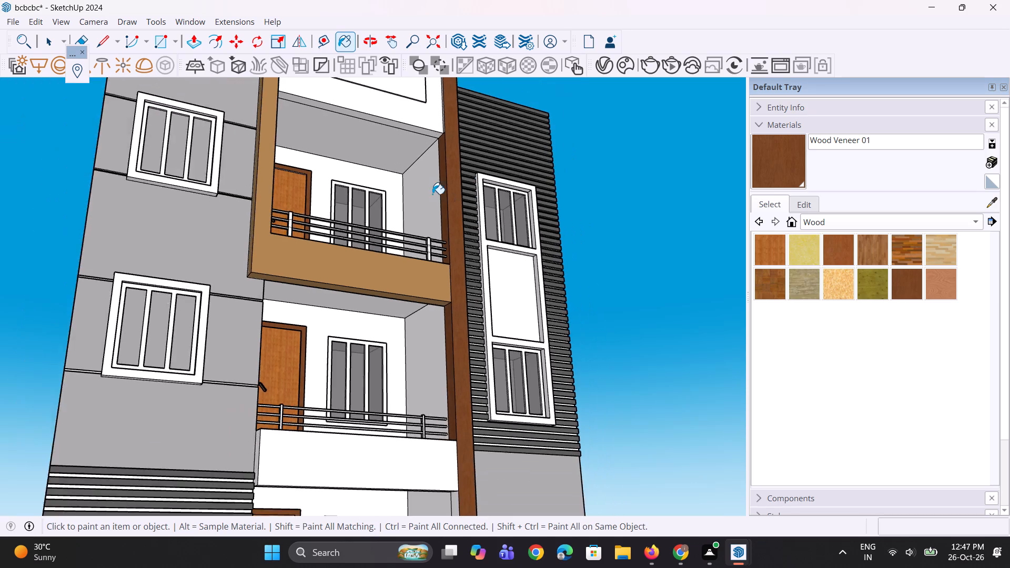
{"action": "scroll", "coordinate": [432, 194], "scroll_direction": "down", "scroll_amount": 10}
{"action": "middle_click_drag", "start_coordinate": [417, 293], "coordinate": [464, 386]}
{"action": "scroll", "coordinate": [442, 330], "scroll_direction": "up", "scroll_amount": 7}
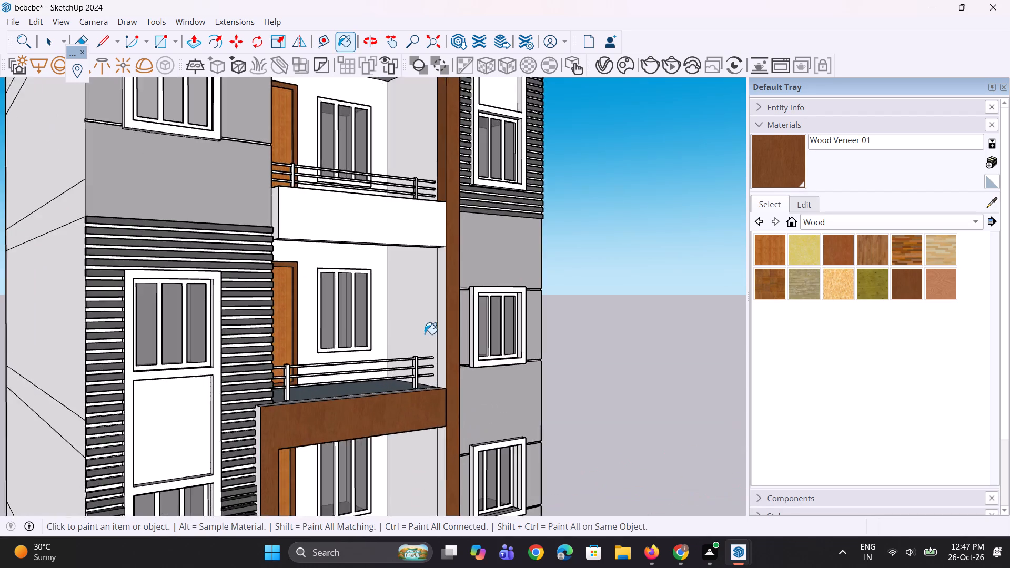
{"action": "scroll", "coordinate": [425, 334], "scroll_direction": "up", "scroll_amount": 5}
{"action": "left_click", "coordinate": [444, 336]}
{"action": "scroll", "coordinate": [422, 282], "scroll_direction": "down", "scroll_amount": 5}
{"action": "scroll", "coordinate": [410, 453], "scroll_direction": "up", "scroll_amount": 4}
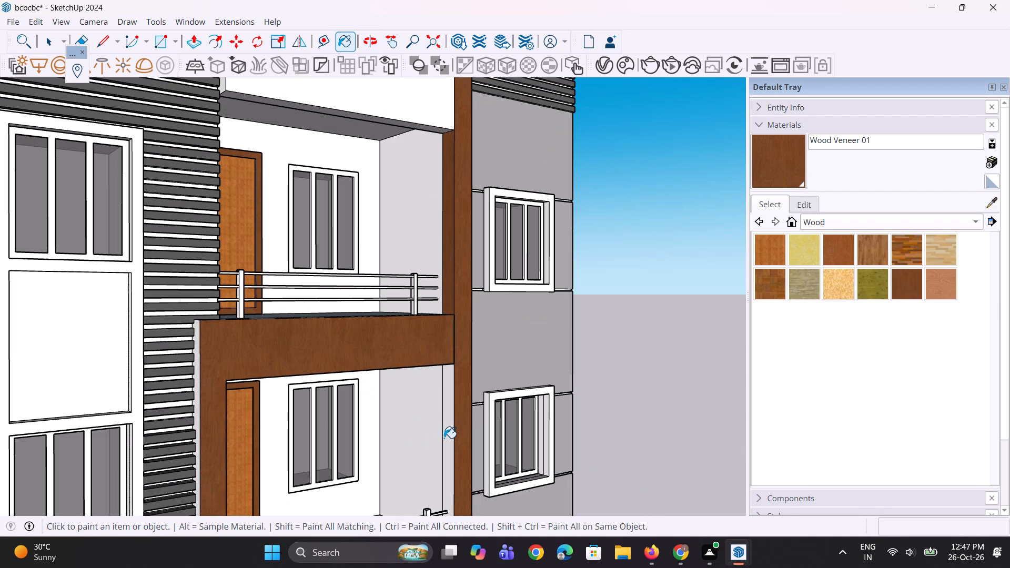
{"action": "left_click", "coordinate": [446, 438]}
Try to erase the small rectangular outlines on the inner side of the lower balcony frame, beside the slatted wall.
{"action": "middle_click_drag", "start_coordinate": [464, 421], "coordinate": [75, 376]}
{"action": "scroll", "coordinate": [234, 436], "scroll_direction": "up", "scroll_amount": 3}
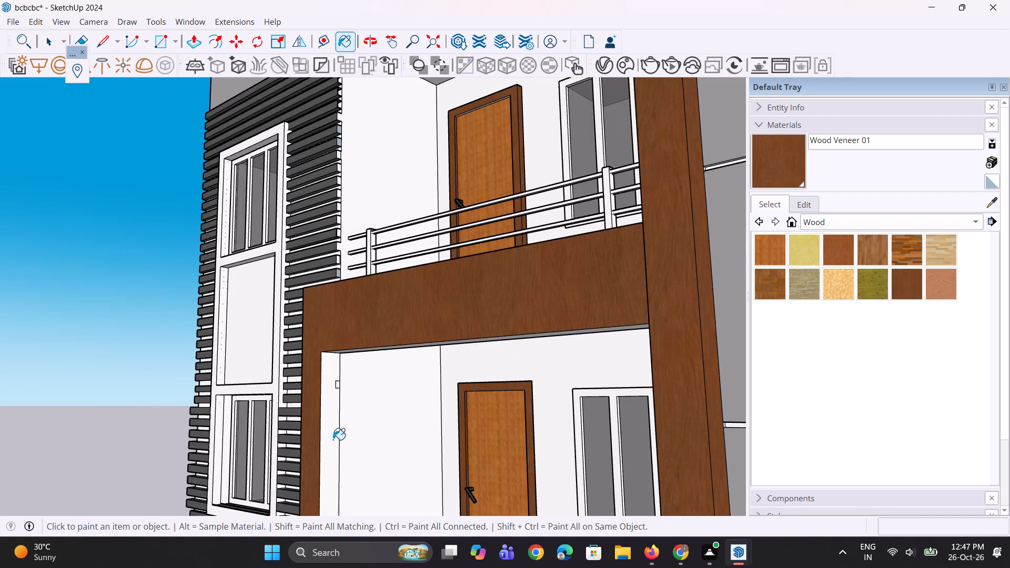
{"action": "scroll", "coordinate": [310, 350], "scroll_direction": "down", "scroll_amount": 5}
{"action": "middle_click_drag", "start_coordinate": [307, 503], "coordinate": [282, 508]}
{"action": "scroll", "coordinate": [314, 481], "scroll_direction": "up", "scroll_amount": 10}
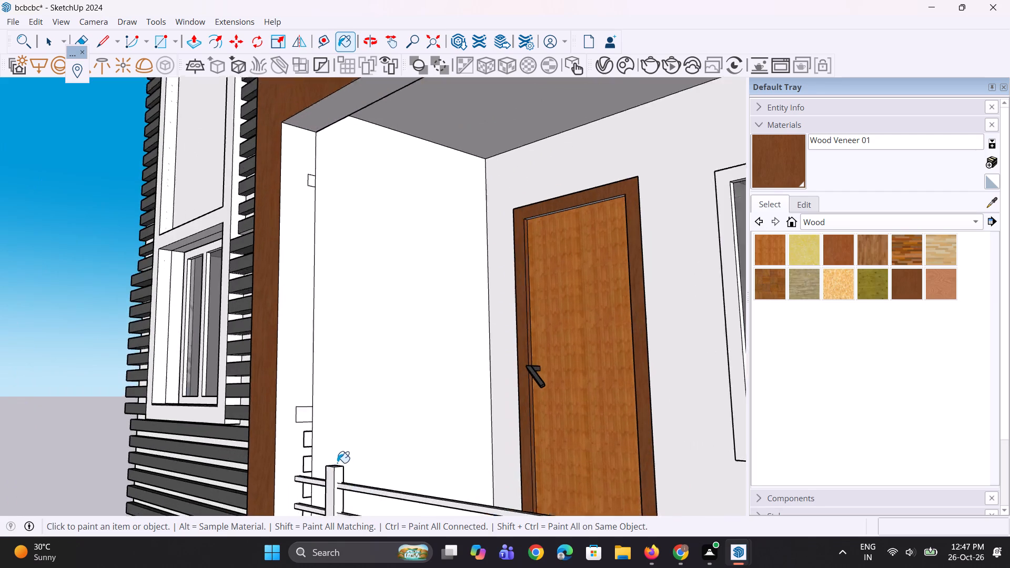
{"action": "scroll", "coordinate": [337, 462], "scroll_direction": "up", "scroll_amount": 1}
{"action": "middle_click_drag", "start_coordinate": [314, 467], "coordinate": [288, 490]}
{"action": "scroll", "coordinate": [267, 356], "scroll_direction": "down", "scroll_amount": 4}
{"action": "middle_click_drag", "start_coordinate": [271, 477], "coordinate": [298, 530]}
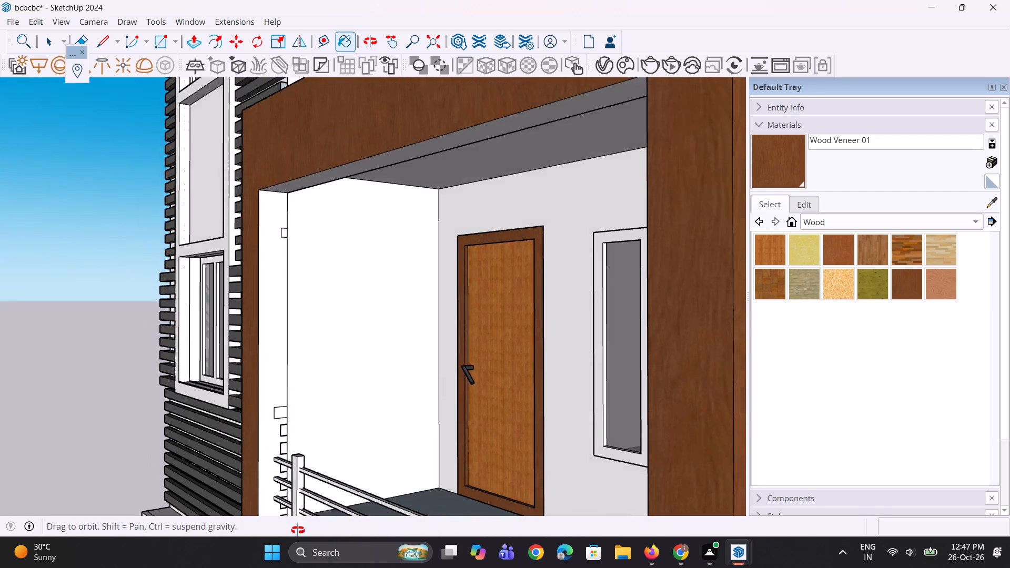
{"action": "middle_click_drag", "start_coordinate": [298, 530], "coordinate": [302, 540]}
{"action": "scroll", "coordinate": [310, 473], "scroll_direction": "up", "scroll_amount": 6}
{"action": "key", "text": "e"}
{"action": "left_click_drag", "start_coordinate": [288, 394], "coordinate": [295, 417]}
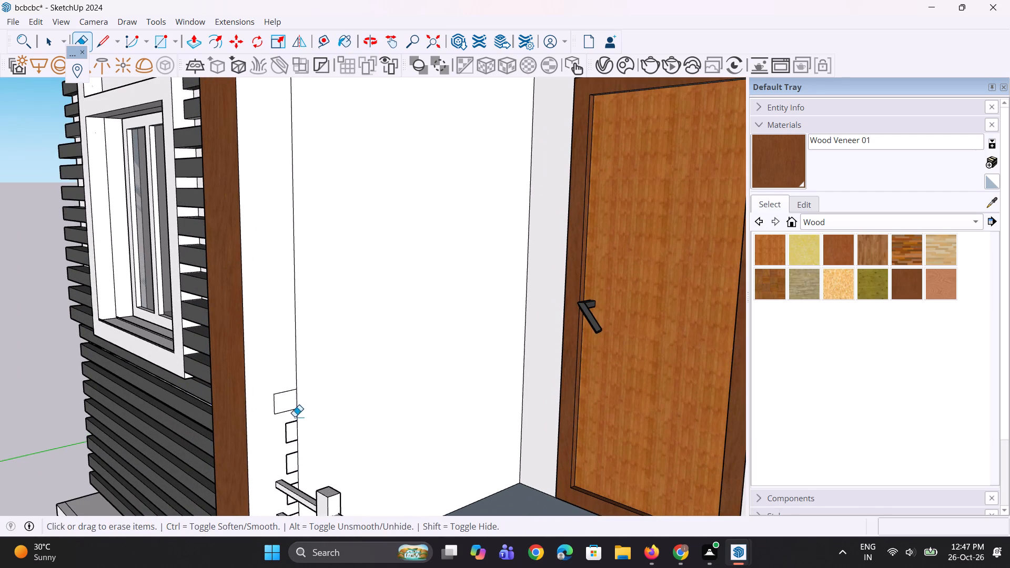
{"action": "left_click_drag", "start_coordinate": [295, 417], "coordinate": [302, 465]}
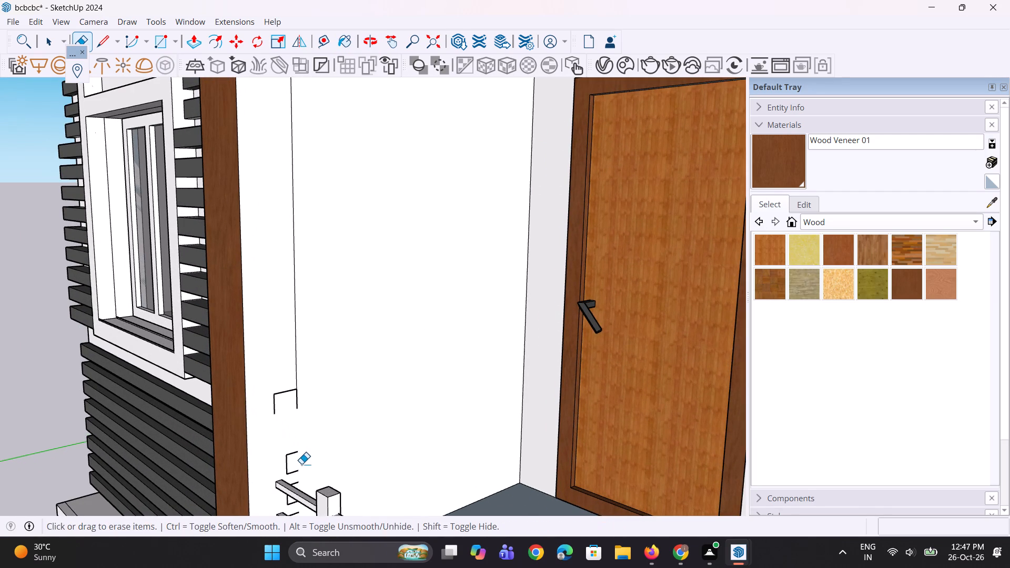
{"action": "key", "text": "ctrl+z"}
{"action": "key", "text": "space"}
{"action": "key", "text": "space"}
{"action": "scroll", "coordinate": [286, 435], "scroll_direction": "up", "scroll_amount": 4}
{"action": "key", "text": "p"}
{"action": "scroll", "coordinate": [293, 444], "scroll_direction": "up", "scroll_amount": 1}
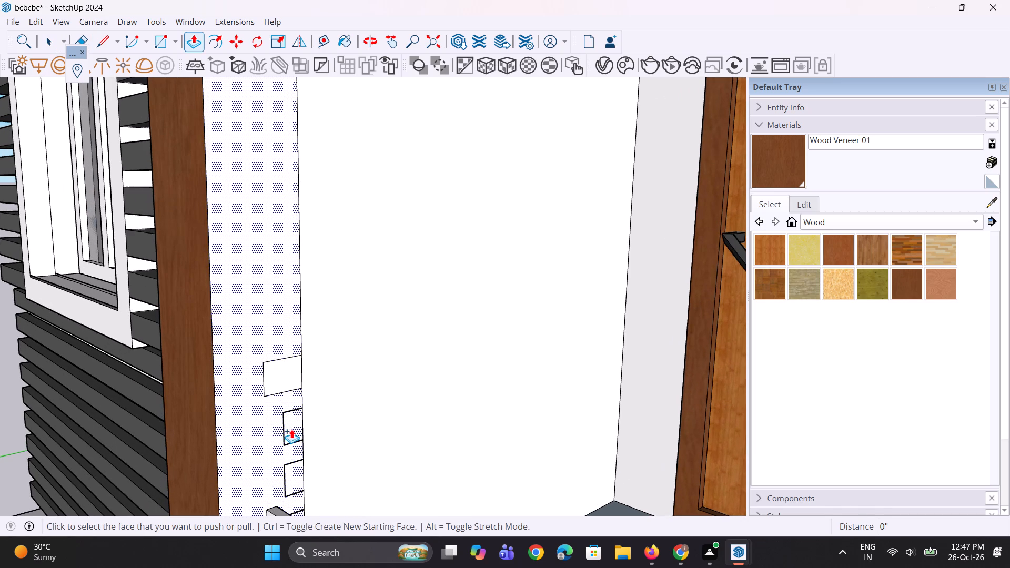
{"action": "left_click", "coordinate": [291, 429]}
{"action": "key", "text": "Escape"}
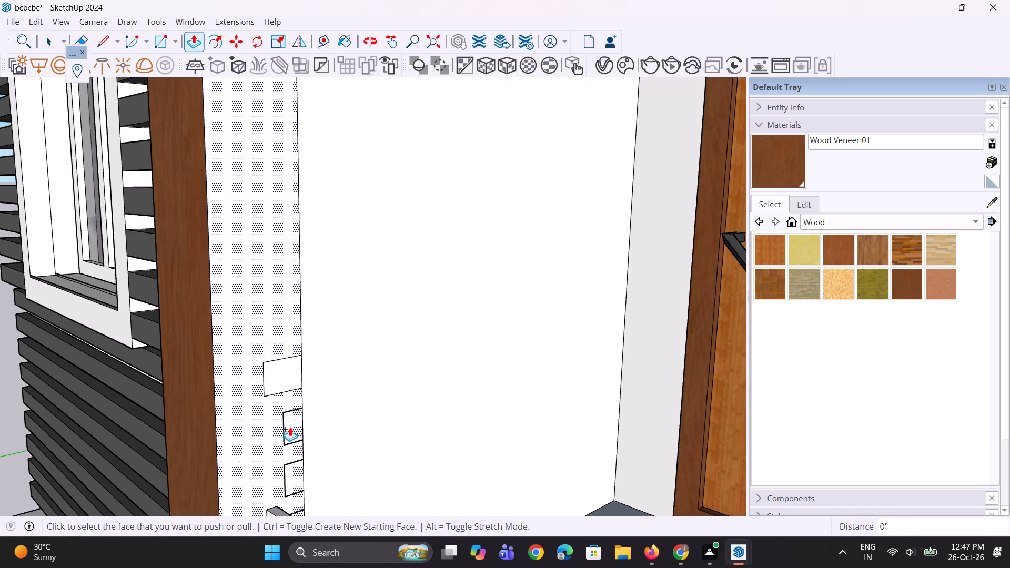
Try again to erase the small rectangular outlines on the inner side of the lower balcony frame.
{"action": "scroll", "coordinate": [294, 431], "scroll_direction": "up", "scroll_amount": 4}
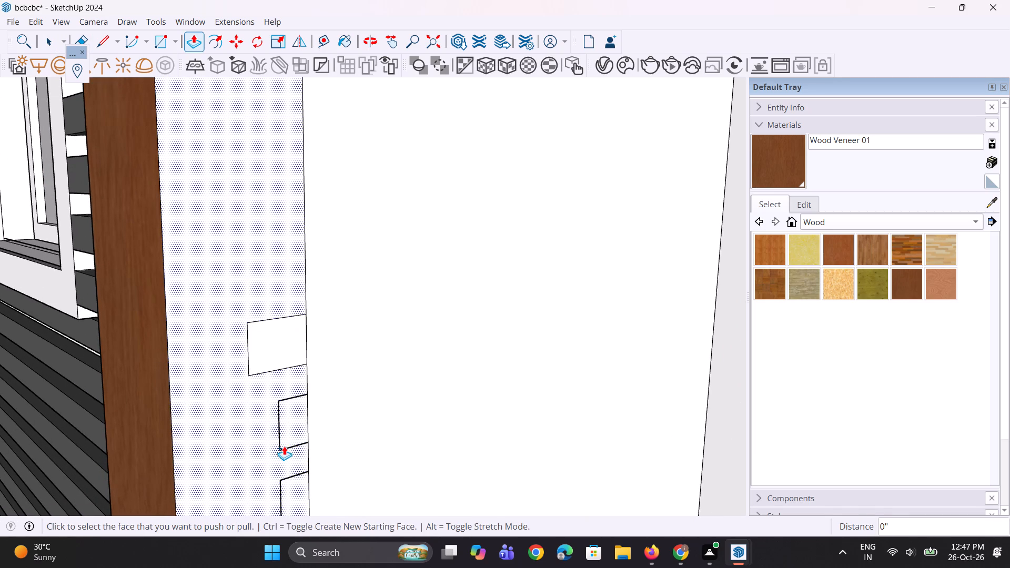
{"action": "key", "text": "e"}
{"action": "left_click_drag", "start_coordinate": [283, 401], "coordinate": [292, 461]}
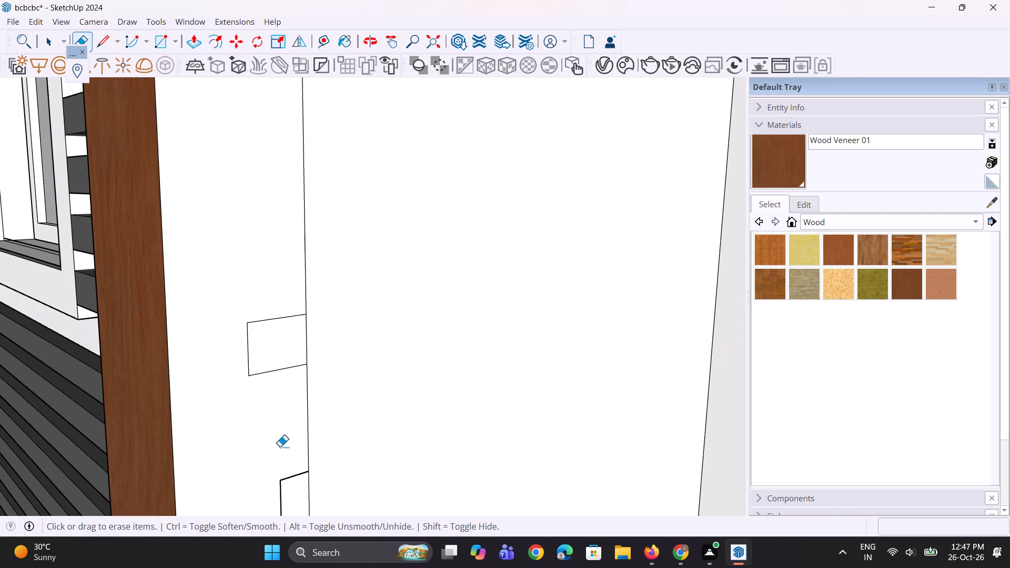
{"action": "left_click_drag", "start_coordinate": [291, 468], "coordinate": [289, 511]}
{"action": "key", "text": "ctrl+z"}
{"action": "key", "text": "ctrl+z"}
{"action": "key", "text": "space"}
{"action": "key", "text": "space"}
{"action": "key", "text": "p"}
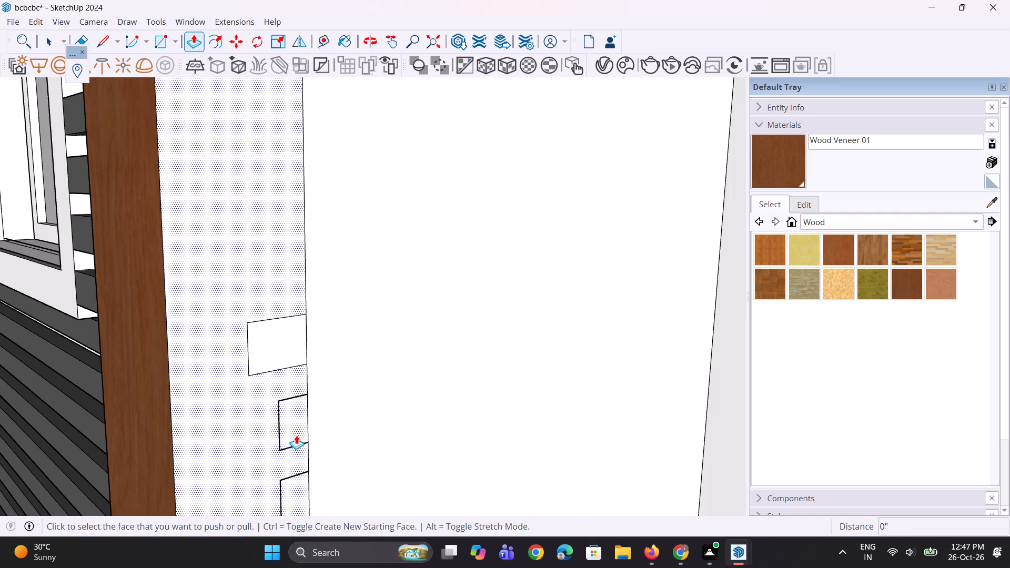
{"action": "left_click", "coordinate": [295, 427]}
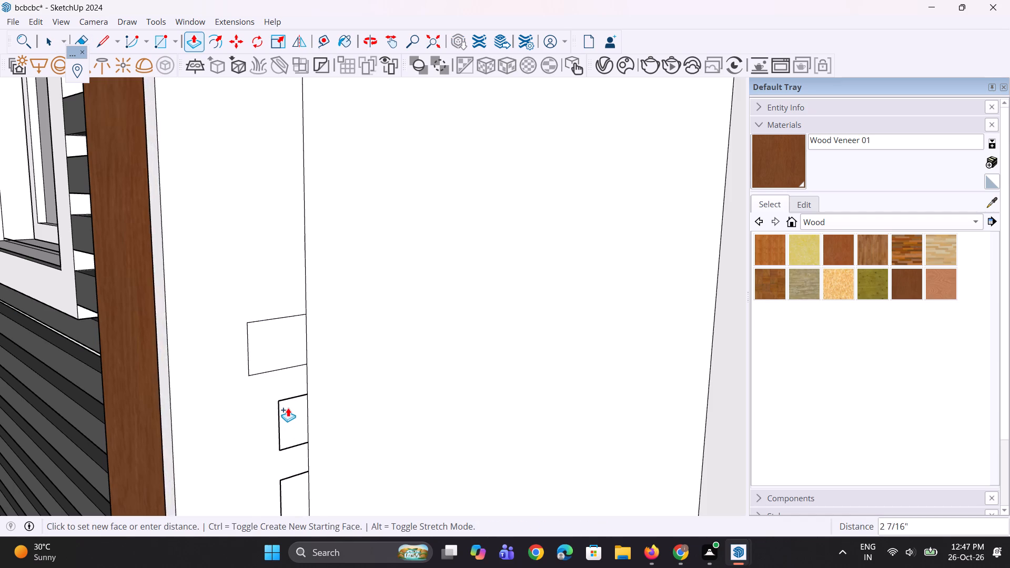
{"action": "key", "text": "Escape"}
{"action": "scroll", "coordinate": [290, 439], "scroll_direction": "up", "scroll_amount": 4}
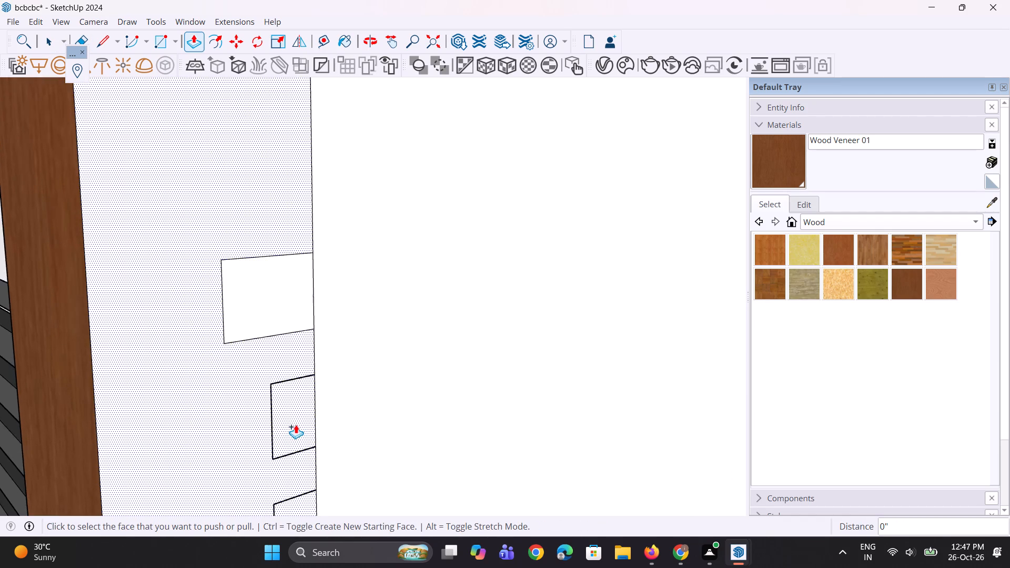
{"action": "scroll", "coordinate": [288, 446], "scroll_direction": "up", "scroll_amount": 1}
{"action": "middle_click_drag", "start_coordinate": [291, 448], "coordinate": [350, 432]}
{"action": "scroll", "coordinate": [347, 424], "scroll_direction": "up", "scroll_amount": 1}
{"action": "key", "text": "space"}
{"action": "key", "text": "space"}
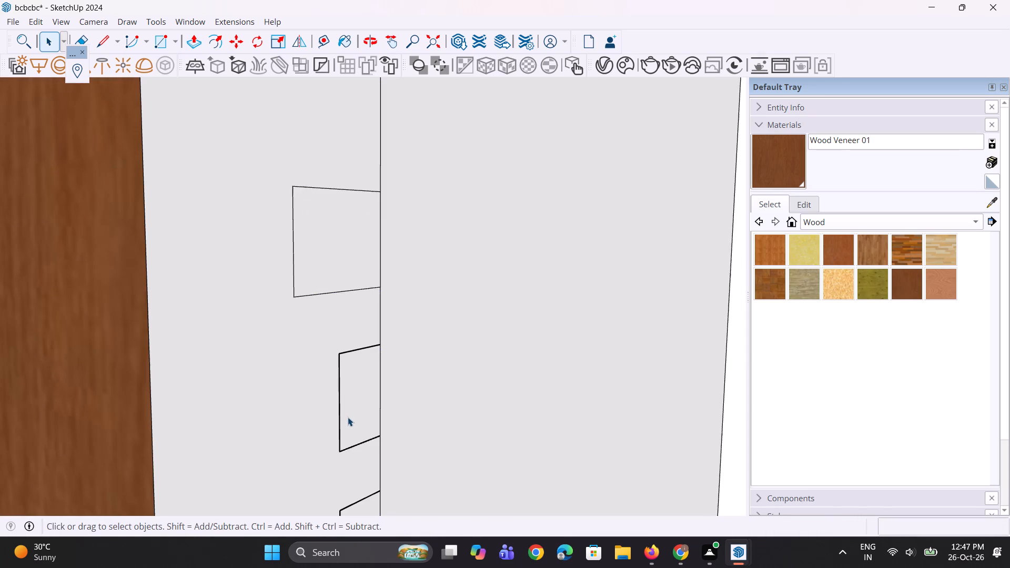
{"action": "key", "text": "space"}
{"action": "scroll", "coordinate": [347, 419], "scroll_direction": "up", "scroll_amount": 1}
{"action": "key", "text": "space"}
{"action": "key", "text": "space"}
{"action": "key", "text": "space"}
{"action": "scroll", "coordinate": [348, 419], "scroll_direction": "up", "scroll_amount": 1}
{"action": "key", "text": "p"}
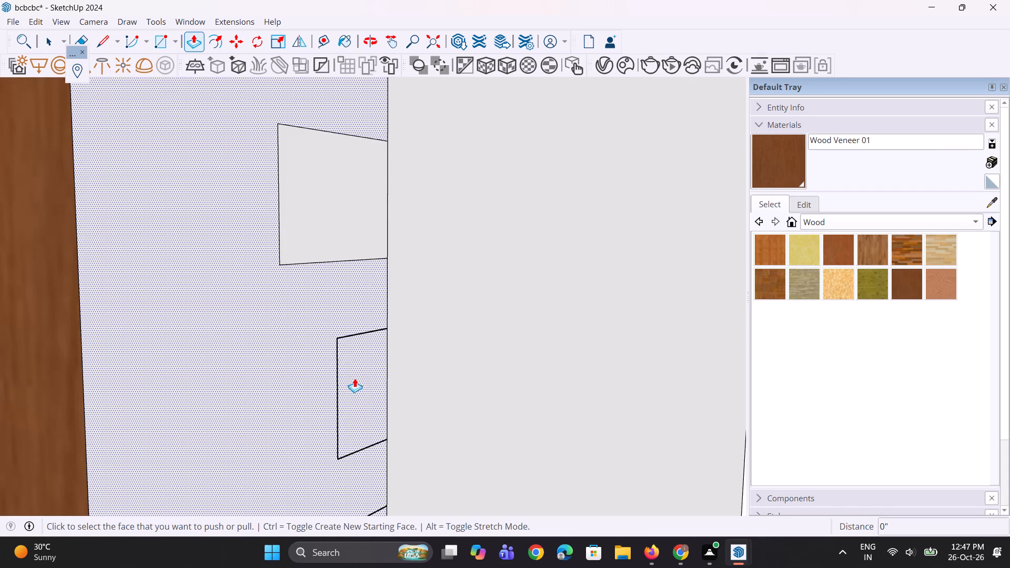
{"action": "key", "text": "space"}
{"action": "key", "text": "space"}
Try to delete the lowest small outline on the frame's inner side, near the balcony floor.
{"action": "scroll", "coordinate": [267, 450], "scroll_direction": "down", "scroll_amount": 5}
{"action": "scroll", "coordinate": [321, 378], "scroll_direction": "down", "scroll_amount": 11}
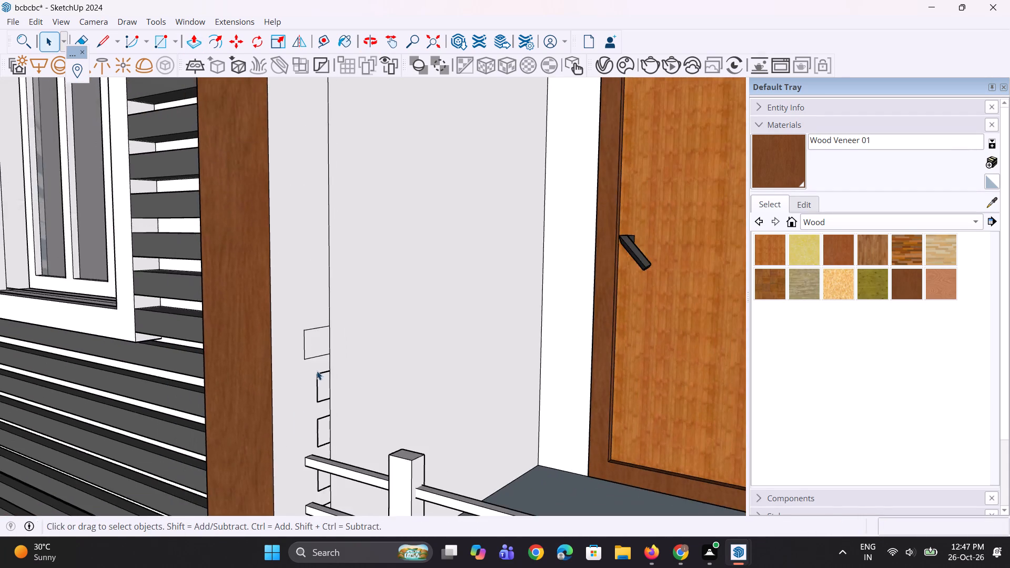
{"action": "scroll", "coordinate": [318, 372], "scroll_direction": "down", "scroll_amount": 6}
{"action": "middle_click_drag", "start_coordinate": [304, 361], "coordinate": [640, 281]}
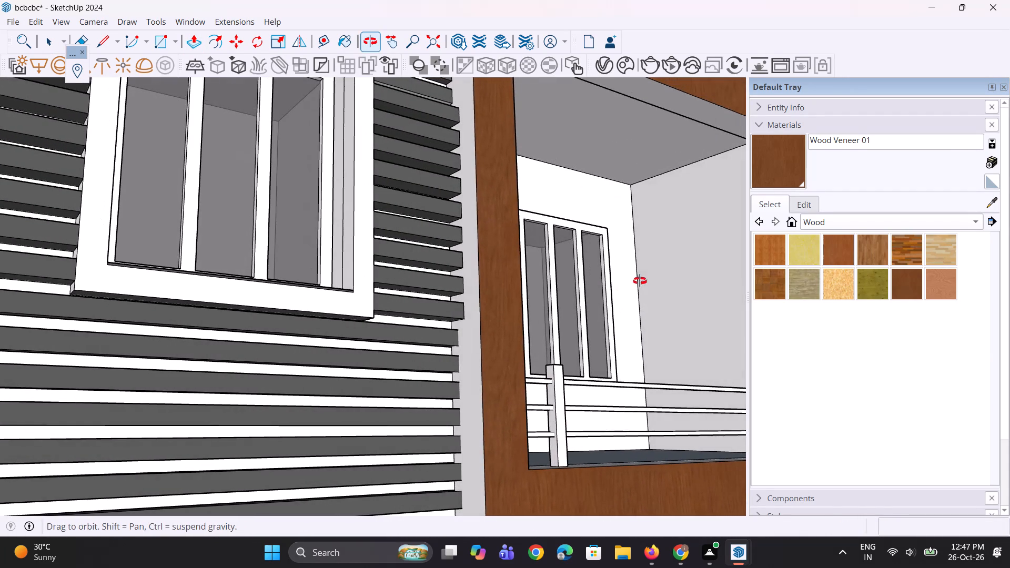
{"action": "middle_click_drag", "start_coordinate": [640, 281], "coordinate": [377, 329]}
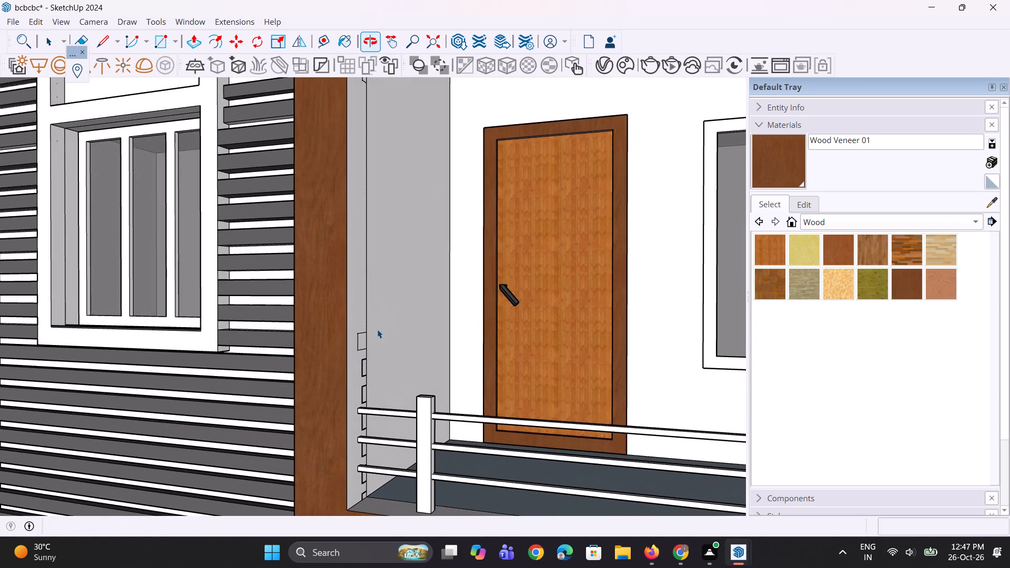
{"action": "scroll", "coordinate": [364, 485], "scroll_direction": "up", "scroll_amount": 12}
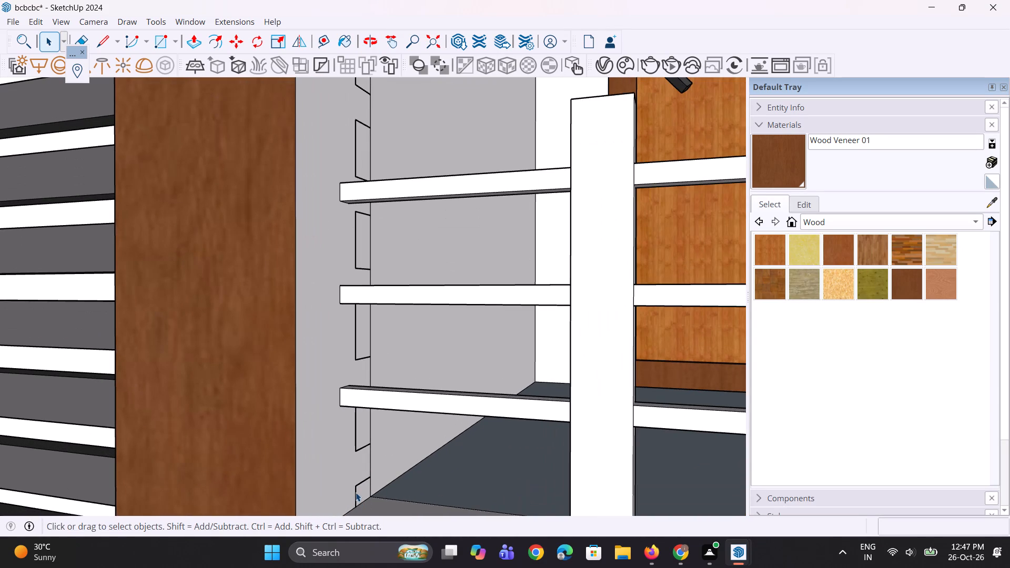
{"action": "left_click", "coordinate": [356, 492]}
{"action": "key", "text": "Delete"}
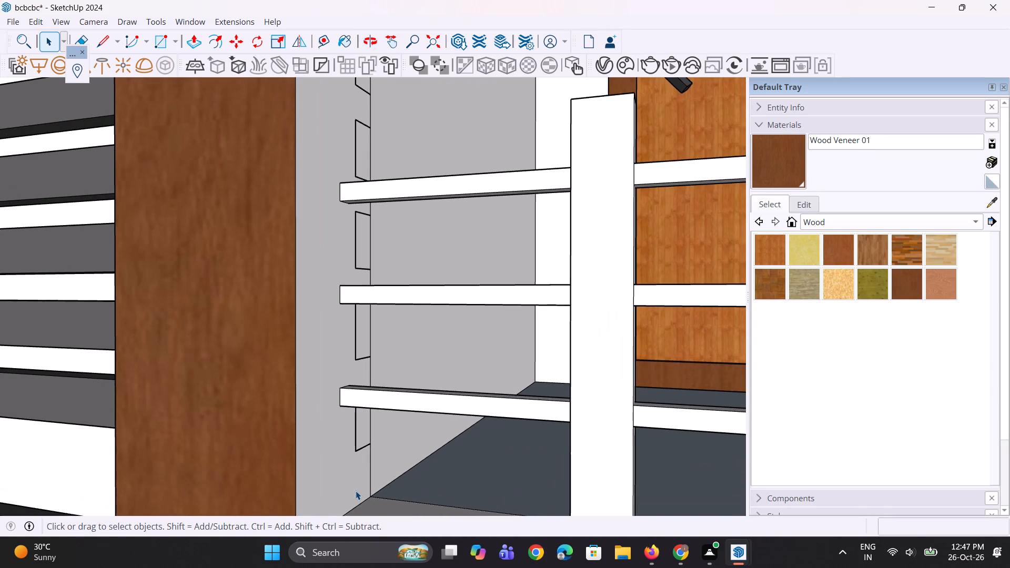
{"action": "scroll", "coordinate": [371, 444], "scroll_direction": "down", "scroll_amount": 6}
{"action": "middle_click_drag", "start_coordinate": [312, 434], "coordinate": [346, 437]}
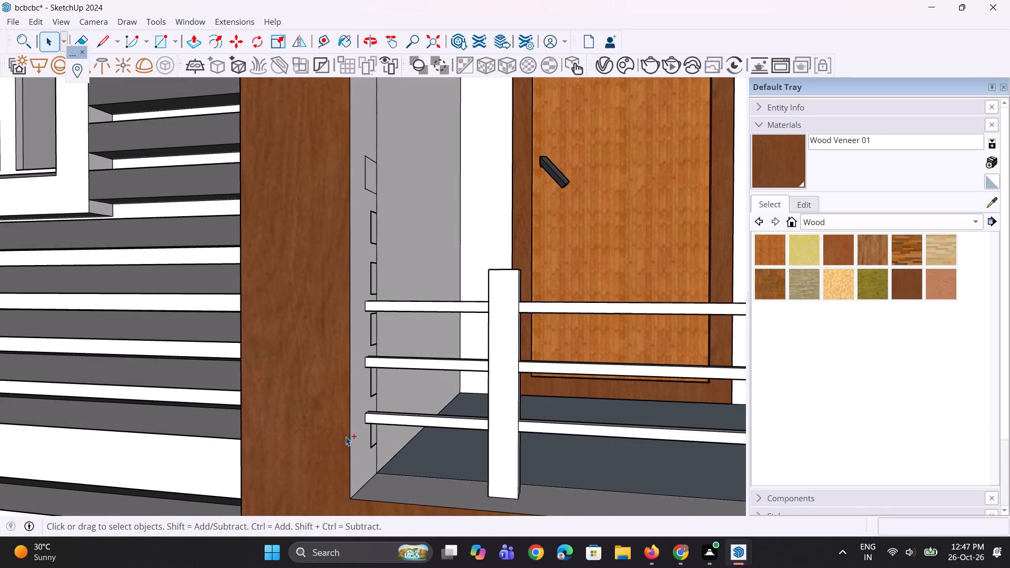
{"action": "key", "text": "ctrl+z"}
Paint the inner side of the lower balcony frame, on the slatted-wall end, with Wood Veneer 01.
{"action": "middle_click_drag", "start_coordinate": [334, 455], "coordinate": [665, 218]}
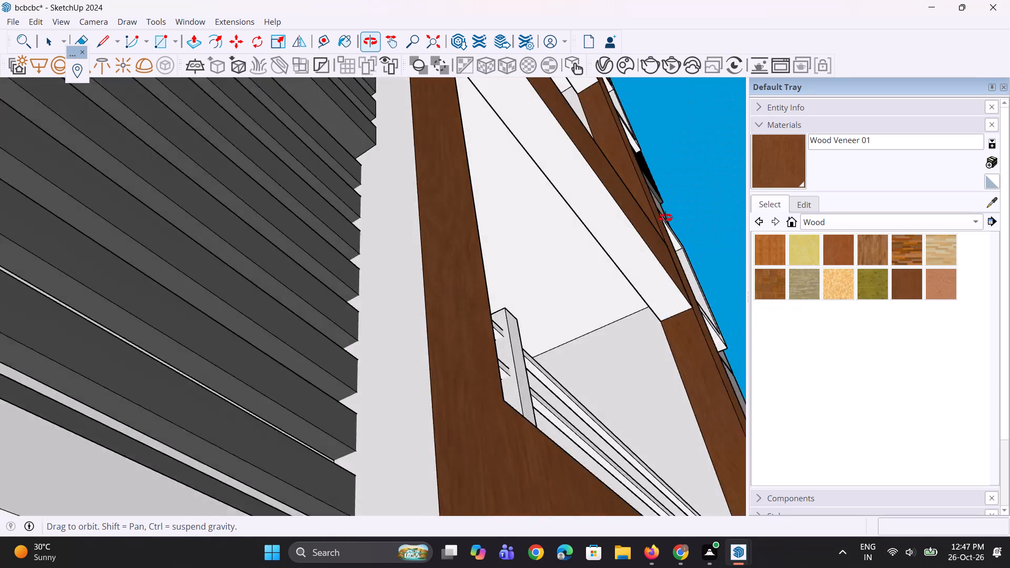
{"action": "middle_click_drag", "start_coordinate": [665, 218], "coordinate": [666, 217]}
{"action": "scroll", "coordinate": [678, 262], "scroll_direction": "down", "scroll_amount": 5}
{"action": "middle_click_drag", "start_coordinate": [493, 253], "coordinate": [461, 481]}
{"action": "scroll", "coordinate": [422, 444], "scroll_direction": "down", "scroll_amount": 4}
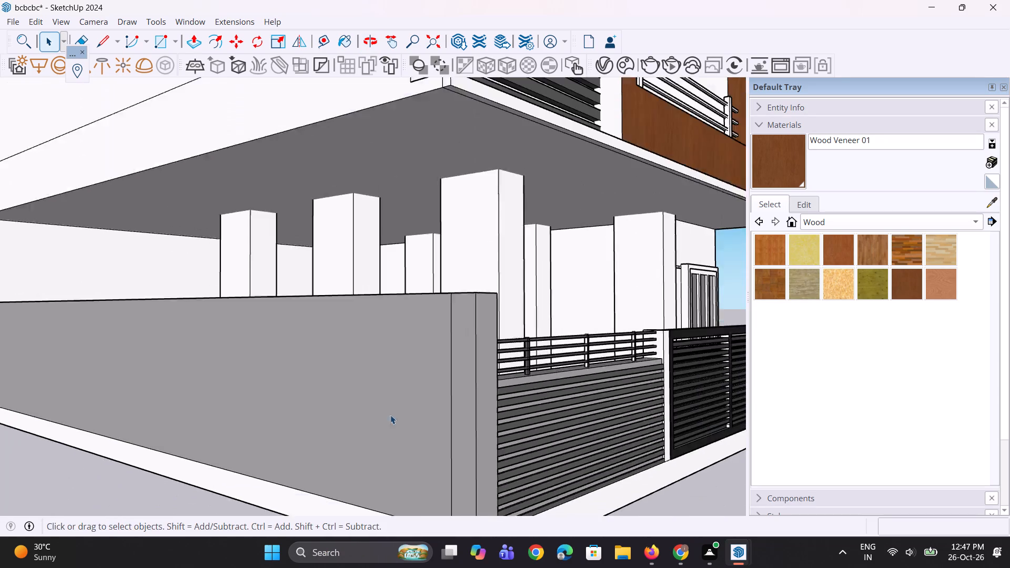
{"action": "scroll", "coordinate": [390, 415], "scroll_direction": "down", "scroll_amount": 13}
{"action": "middle_click_drag", "start_coordinate": [499, 117], "coordinate": [518, 171]}
{"action": "scroll", "coordinate": [472, 147], "scroll_direction": "up", "scroll_amount": 7}
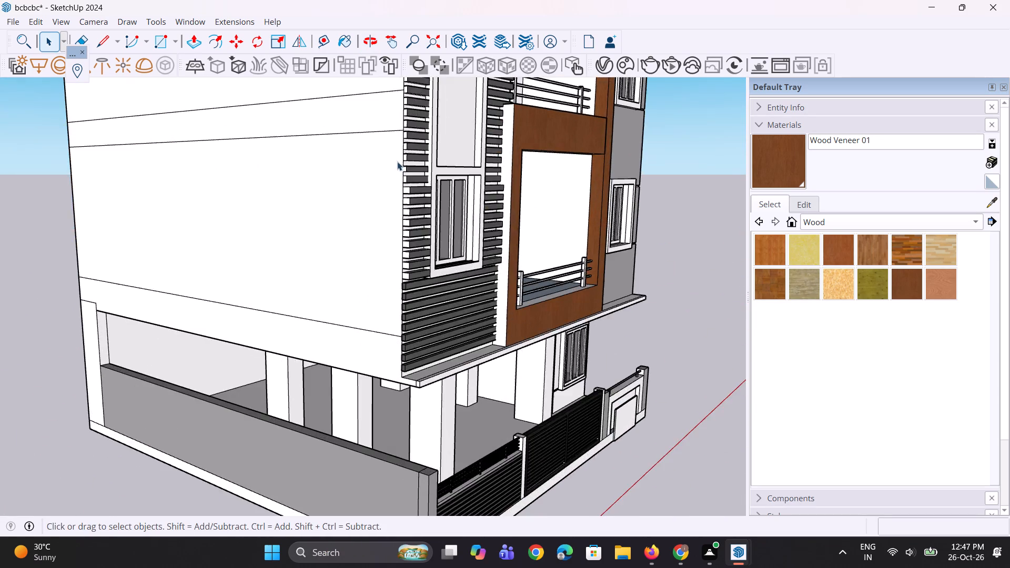
{"action": "scroll", "coordinate": [397, 161], "scroll_direction": "up", "scroll_amount": 10}
{"action": "middle_click_drag", "start_coordinate": [463, 239], "coordinate": [0, 247]}
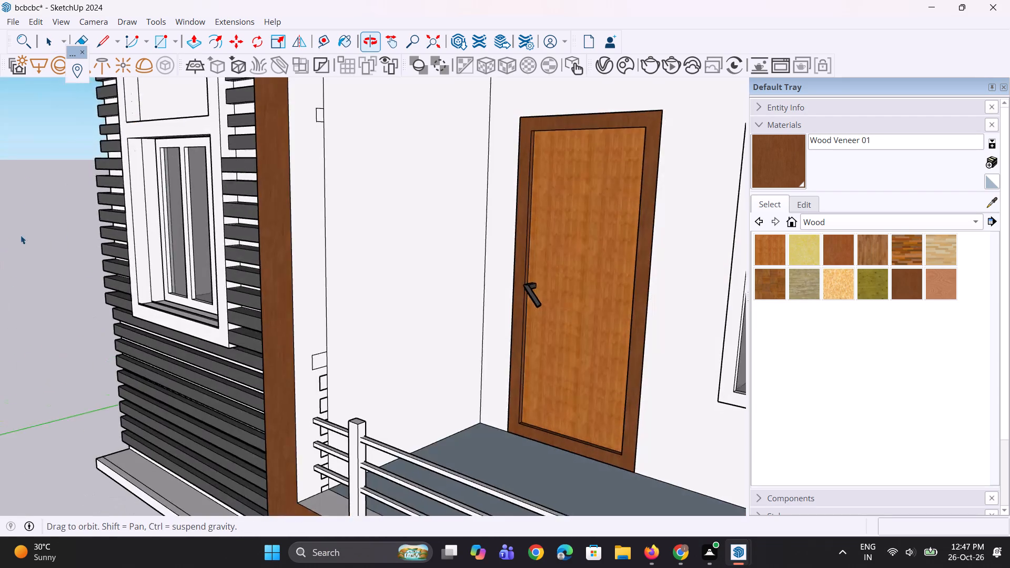
{"action": "middle_click_drag", "start_coordinate": [290, 265], "coordinate": [300, 309]}
{"action": "scroll", "coordinate": [289, 332], "scroll_direction": "down", "scroll_amount": 6}
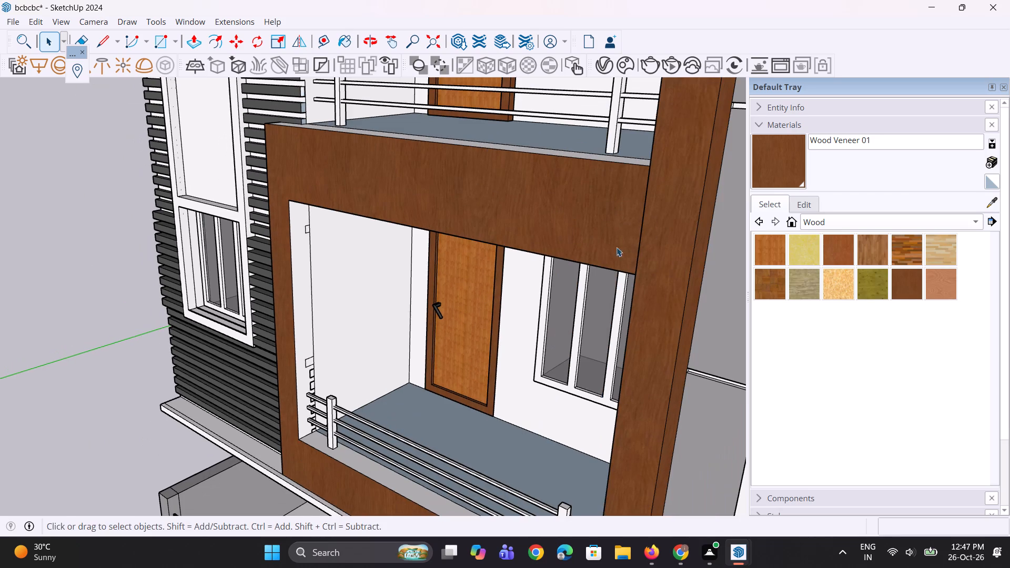
{"action": "left_click_drag", "start_coordinate": [776, 155], "coordinate": [772, 164]}
{"action": "scroll", "coordinate": [396, 328], "scroll_direction": "up", "scroll_amount": 4}
{"action": "left_click", "coordinate": [248, 336]}
Paint the two small white rectangles on the lower balcony frame's inner side with Wood Veneer 01.
{"action": "scroll", "coordinate": [248, 382], "scroll_direction": "up", "scroll_amount": 1}
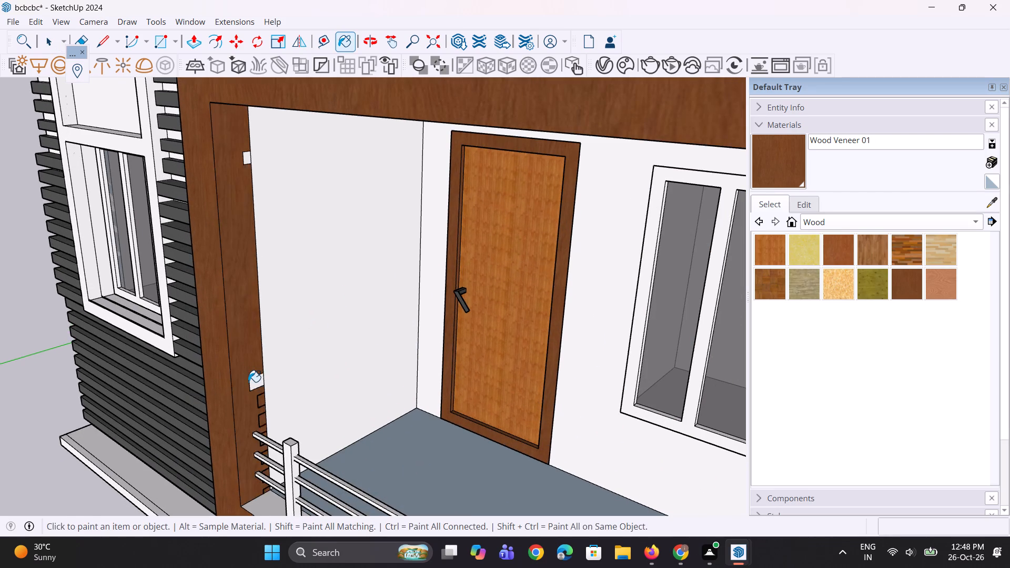
{"action": "scroll", "coordinate": [248, 382], "scroll_direction": "up", "scroll_amount": 3}
{"action": "left_click", "coordinate": [255, 382]}
{"action": "scroll", "coordinate": [247, 396], "scroll_direction": "down", "scroll_amount": 6}
{"action": "middle_click_drag", "start_coordinate": [245, 404], "coordinate": [328, 364]}
{"action": "scroll", "coordinate": [328, 369], "scroll_direction": "up", "scroll_amount": 1}
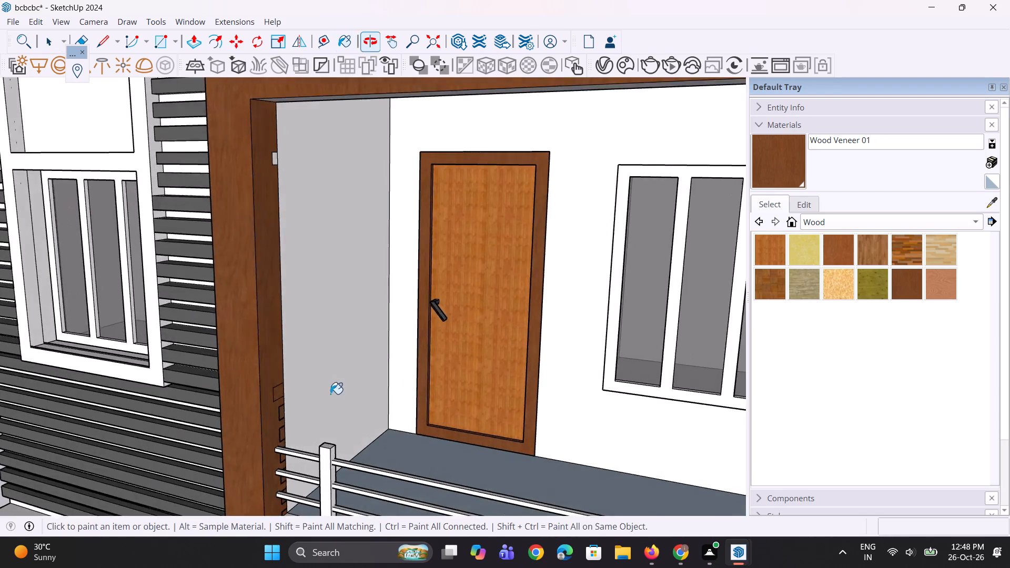
{"action": "scroll", "coordinate": [331, 398], "scroll_direction": "down", "scroll_amount": 3}
{"action": "scroll", "coordinate": [311, 187], "scroll_direction": "up", "scroll_amount": 2}
{"action": "scroll", "coordinate": [282, 247], "scroll_direction": "up", "scroll_amount": 7}
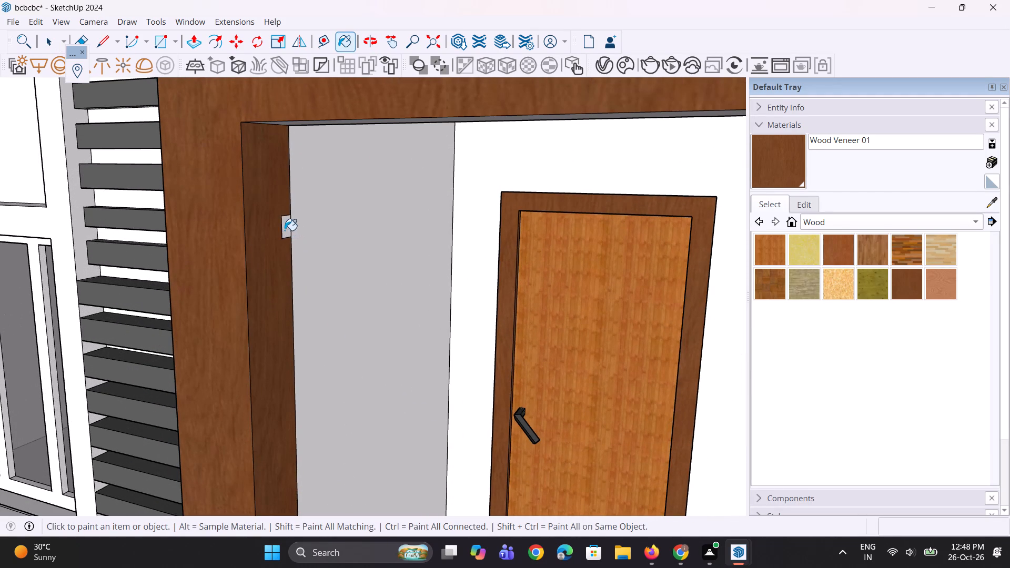
{"action": "left_click", "coordinate": [285, 230]}
Paint the outer side of the lower balcony frame, facing the slatted wall, with Wood Veneer 01.
{"action": "middle_click_drag", "start_coordinate": [224, 306], "coordinate": [327, 289]}
{"action": "scroll", "coordinate": [316, 340], "scroll_direction": "down", "scroll_amount": 14}
{"action": "middle_click_drag", "start_coordinate": [241, 338], "coordinate": [361, 306]}
{"action": "scroll", "coordinate": [327, 337], "scroll_direction": "down", "scroll_amount": 6}
{"action": "middle_click_drag", "start_coordinate": [230, 374], "coordinate": [158, 345]}
{"action": "middle_click_drag", "start_coordinate": [437, 411], "coordinate": [429, 429]}
{"action": "scroll", "coordinate": [347, 428], "scroll_direction": "up", "scroll_amount": 2}
{"action": "middle_click_drag", "start_coordinate": [347, 428], "coordinate": [481, 409]}
{"action": "scroll", "coordinate": [316, 384], "scroll_direction": "up", "scroll_amount": 3}
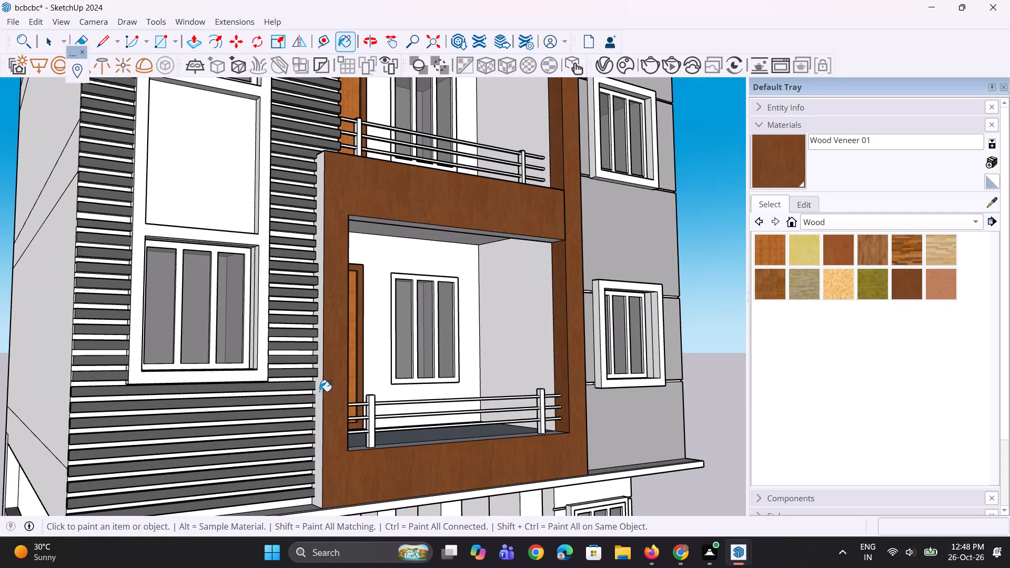
{"action": "left_click", "coordinate": [319, 391]}
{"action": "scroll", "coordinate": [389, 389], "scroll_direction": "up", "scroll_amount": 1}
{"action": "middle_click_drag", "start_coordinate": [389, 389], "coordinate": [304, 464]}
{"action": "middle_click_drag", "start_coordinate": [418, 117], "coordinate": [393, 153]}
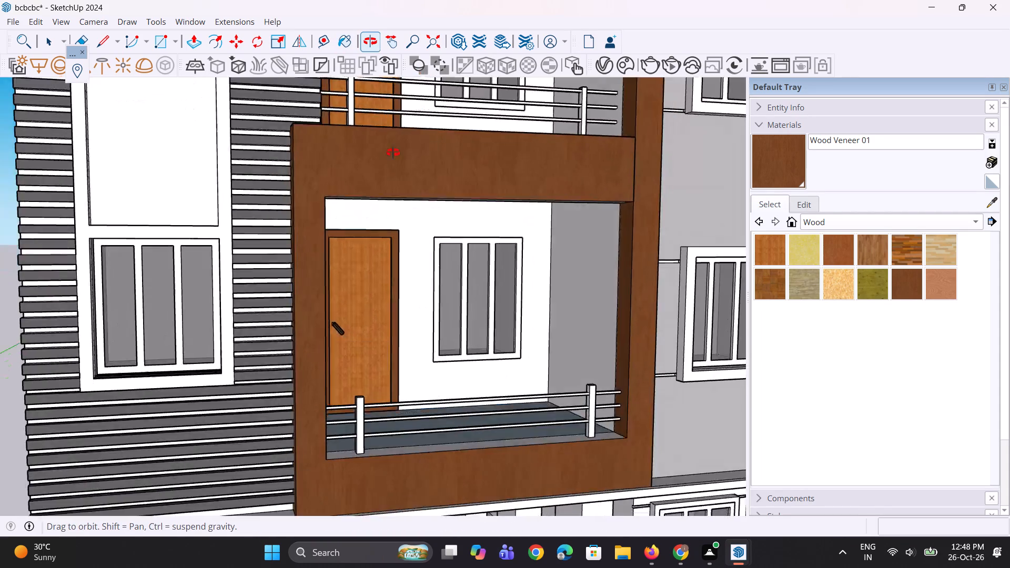
Paint the top face and underside of the lower balcony frame's upper beam with Wood Veneer 01.
{"action": "middle_click_drag", "start_coordinate": [393, 153], "coordinate": [371, 244]}
{"action": "left_click", "coordinate": [391, 164]}
{"action": "middle_click_drag", "start_coordinate": [422, 238], "coordinate": [455, 0]}
{"action": "scroll", "coordinate": [422, 230], "scroll_direction": "up", "scroll_amount": 1}
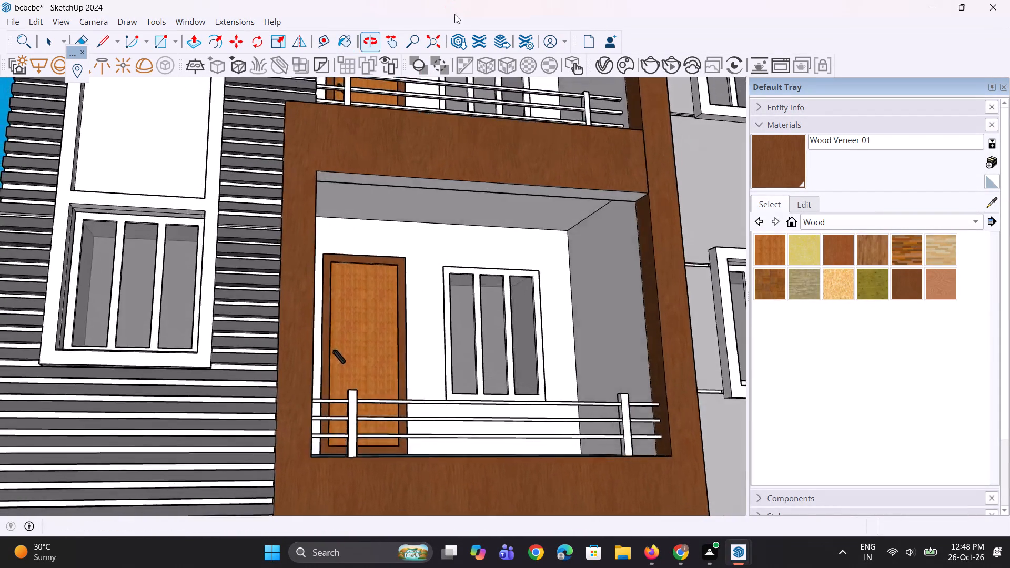
{"action": "scroll", "coordinate": [441, 184], "scroll_direction": "up", "scroll_amount": 2}
{"action": "left_click", "coordinate": [442, 186]}
Paint the exposed end of the top balcony frame's uppermost beam, beside the grey wall, with Wood Veneer 01.
{"action": "middle_click_drag", "start_coordinate": [585, 221], "coordinate": [313, 220]}
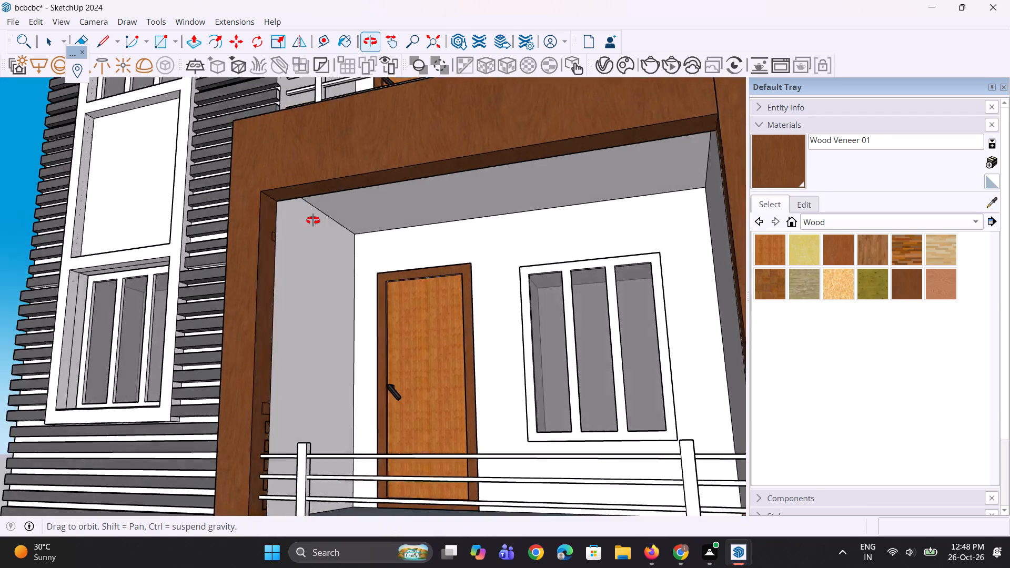
{"action": "middle_click_drag", "start_coordinate": [313, 220], "coordinate": [216, 235]}
{"action": "middle_click_drag", "start_coordinate": [216, 235], "coordinate": [350, 274]}
{"action": "scroll", "coordinate": [388, 275], "scroll_direction": "down", "scroll_amount": 6}
{"action": "middle_click_drag", "start_coordinate": [254, 213], "coordinate": [358, 351]}
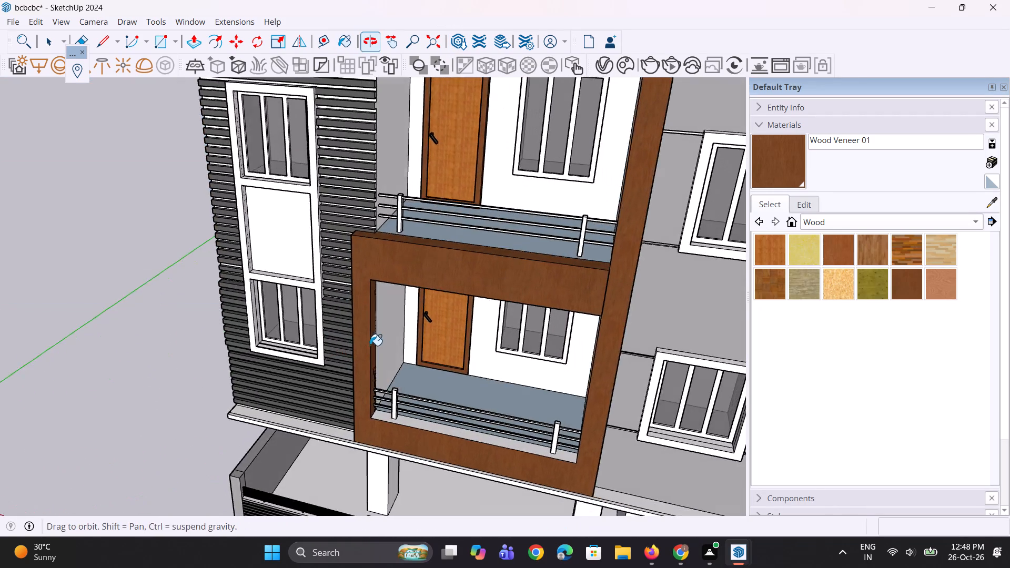
{"action": "scroll", "coordinate": [372, 339], "scroll_direction": "down", "scroll_amount": 11}
{"action": "middle_click_drag", "start_coordinate": [393, 311], "coordinate": [729, 219]}
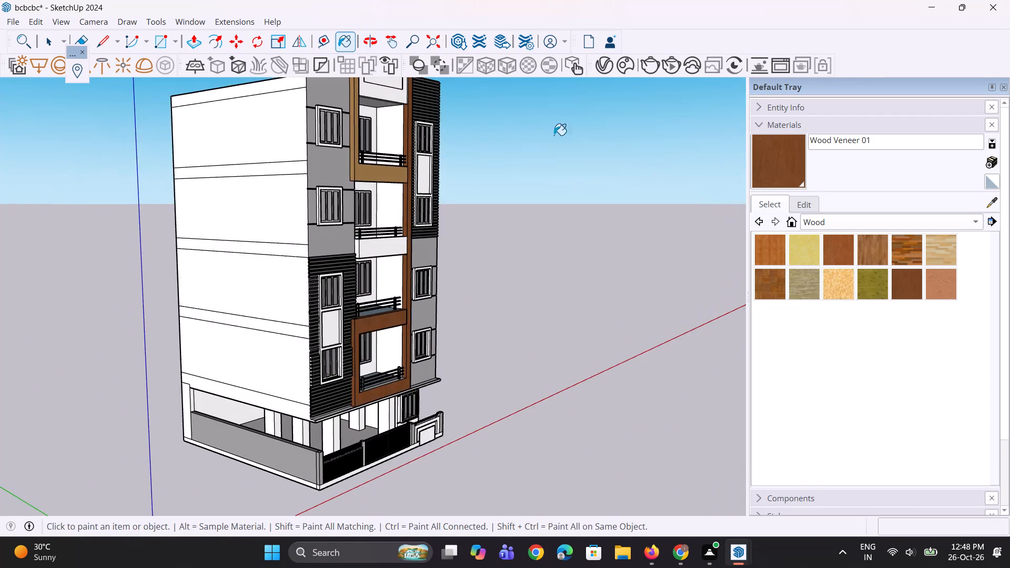
{"action": "scroll", "coordinate": [440, 87], "scroll_direction": "up", "scroll_amount": 4}
{"action": "middle_click_drag", "start_coordinate": [410, 204], "coordinate": [344, 219]}
{"action": "scroll", "coordinate": [329, 218], "scroll_direction": "up", "scroll_amount": 1}
{"action": "scroll", "coordinate": [271, 280], "scroll_direction": "down", "scroll_amount": 6}
{"action": "scroll", "coordinate": [386, 307], "scroll_direction": "up", "scroll_amount": 1}
{"action": "middle_click_drag", "start_coordinate": [373, 307], "coordinate": [341, 302]}
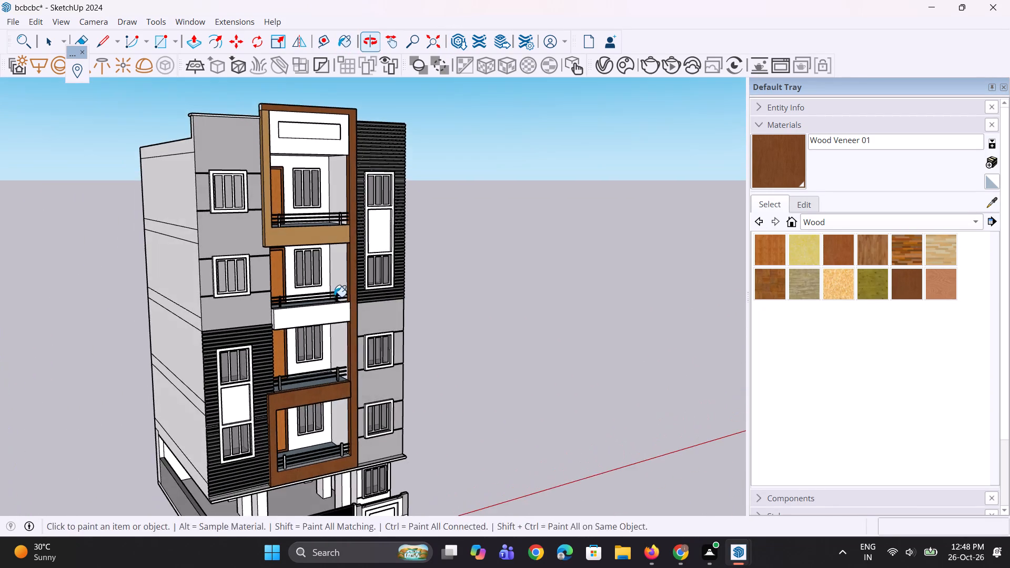
{"action": "key", "text": "space"}
{"action": "key", "text": "space"}
{"action": "scroll", "coordinate": [304, 107], "scroll_direction": "up", "scroll_amount": 2}
{"action": "left_click_drag", "start_coordinate": [799, 167], "coordinate": [790, 165]}
{"action": "scroll", "coordinate": [410, 69], "scroll_direction": "up", "scroll_amount": 3}
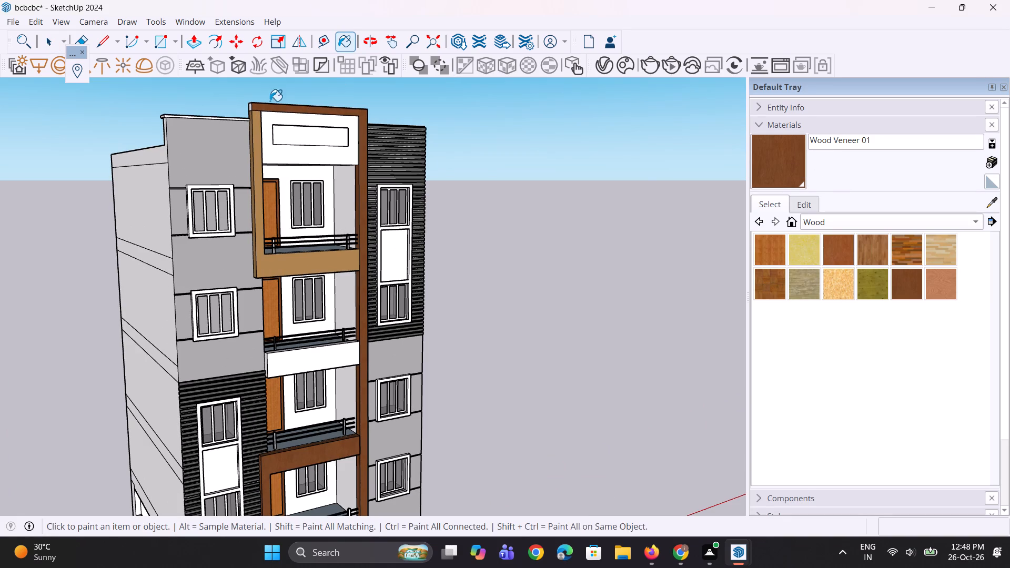
{"action": "scroll", "coordinate": [258, 107], "scroll_direction": "up", "scroll_amount": 11}
{"action": "left_click", "coordinate": [248, 102]}
Examine the top balcony frame and front facade from several angles to check the wood materials.
{"action": "middle_click_drag", "start_coordinate": [252, 143], "coordinate": [203, 192]}
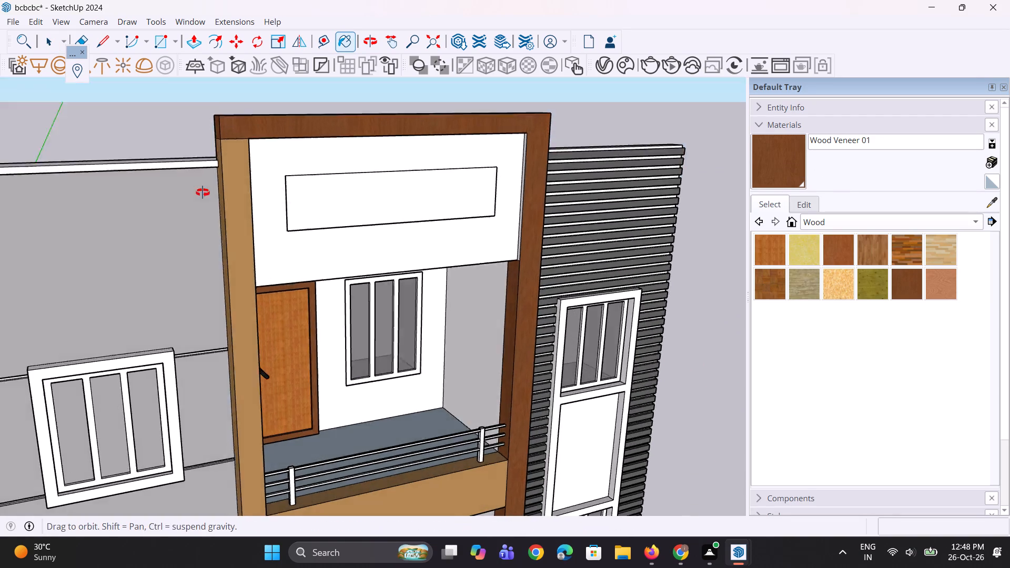
{"action": "middle_click_drag", "start_coordinate": [203, 192], "coordinate": [149, 245]}
{"action": "scroll", "coordinate": [208, 178], "scroll_direction": "up", "scroll_amount": 1}
{"action": "middle_click_drag", "start_coordinate": [303, 215], "coordinate": [594, 95]}
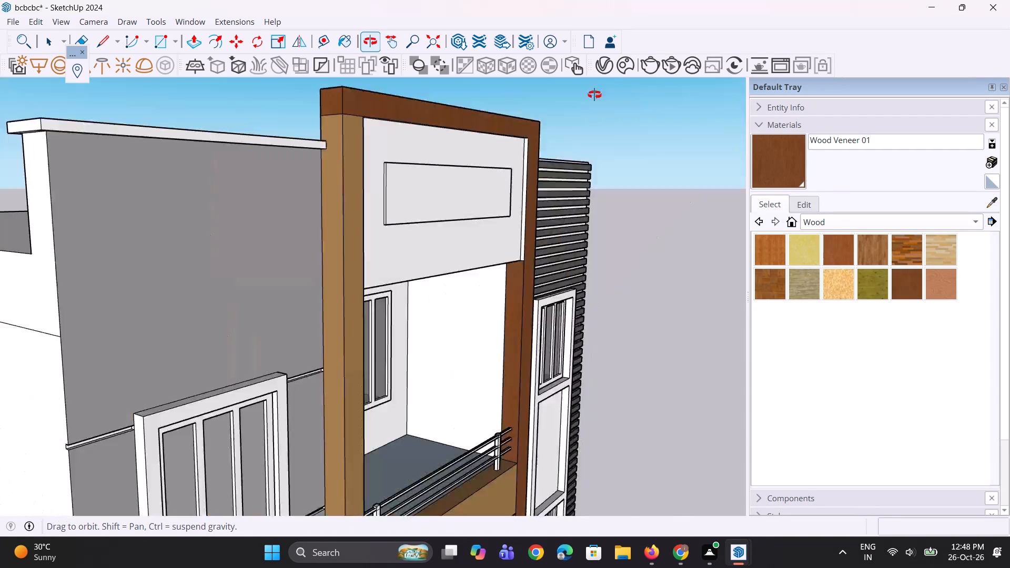
{"action": "middle_click_drag", "start_coordinate": [594, 95], "coordinate": [613, 86]}
{"action": "middle_click_drag", "start_coordinate": [592, 101], "coordinate": [440, 138]}
{"action": "scroll", "coordinate": [416, 163], "scroll_direction": "down", "scroll_amount": 6}
{"action": "key", "text": "space"}
{"action": "key", "text": "space"}
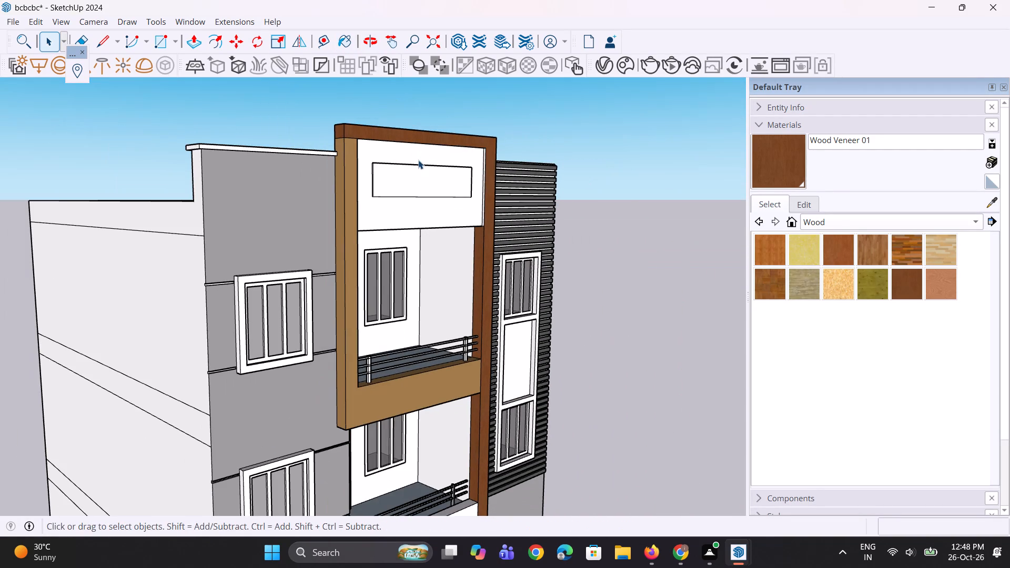
{"action": "scroll", "coordinate": [418, 160], "scroll_direction": "down", "scroll_amount": 5}
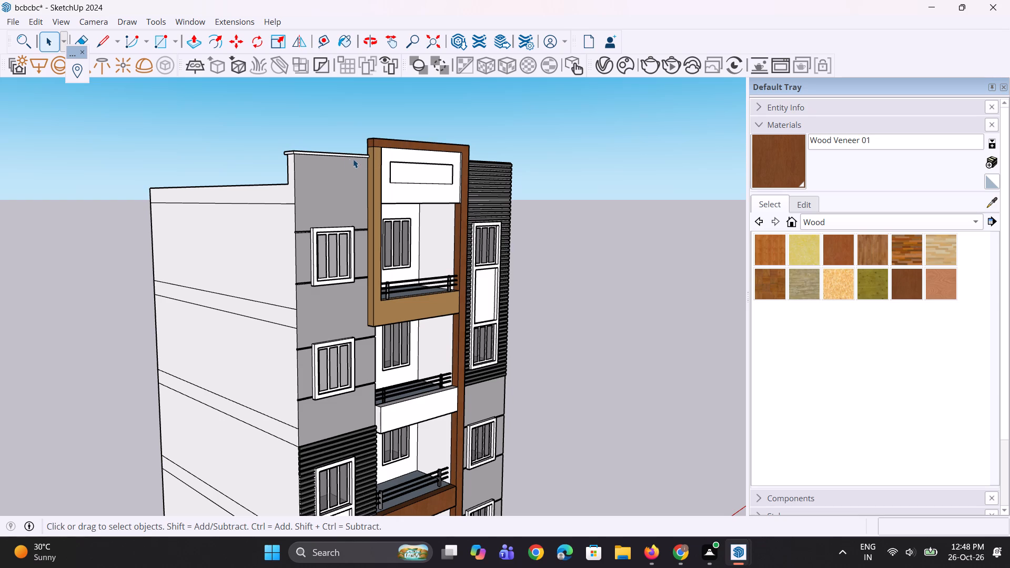
{"action": "scroll", "coordinate": [328, 153], "scroll_direction": "down", "scroll_amount": 4}
{"action": "middle_click_drag", "start_coordinate": [446, 241], "coordinate": [341, 259]}
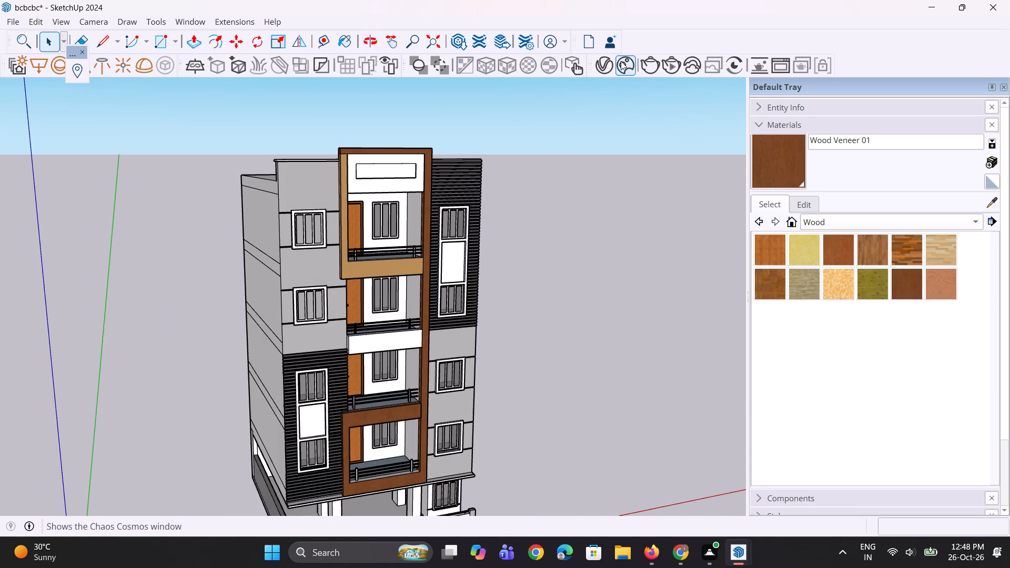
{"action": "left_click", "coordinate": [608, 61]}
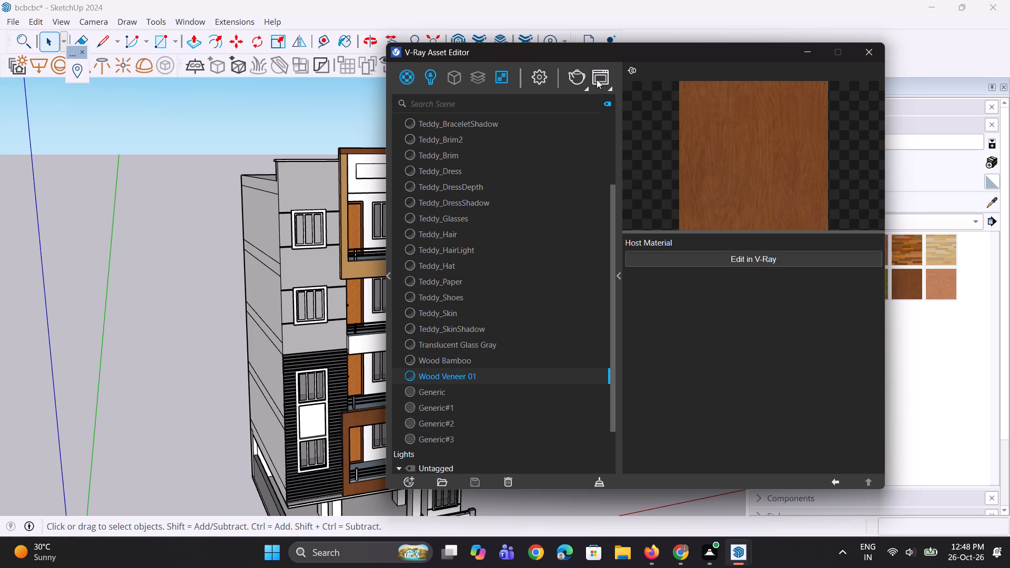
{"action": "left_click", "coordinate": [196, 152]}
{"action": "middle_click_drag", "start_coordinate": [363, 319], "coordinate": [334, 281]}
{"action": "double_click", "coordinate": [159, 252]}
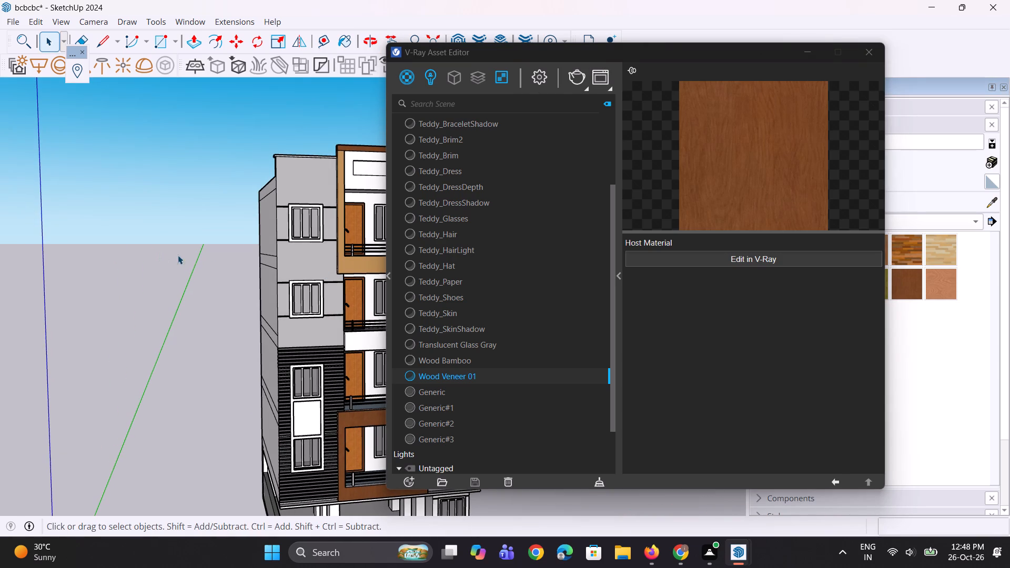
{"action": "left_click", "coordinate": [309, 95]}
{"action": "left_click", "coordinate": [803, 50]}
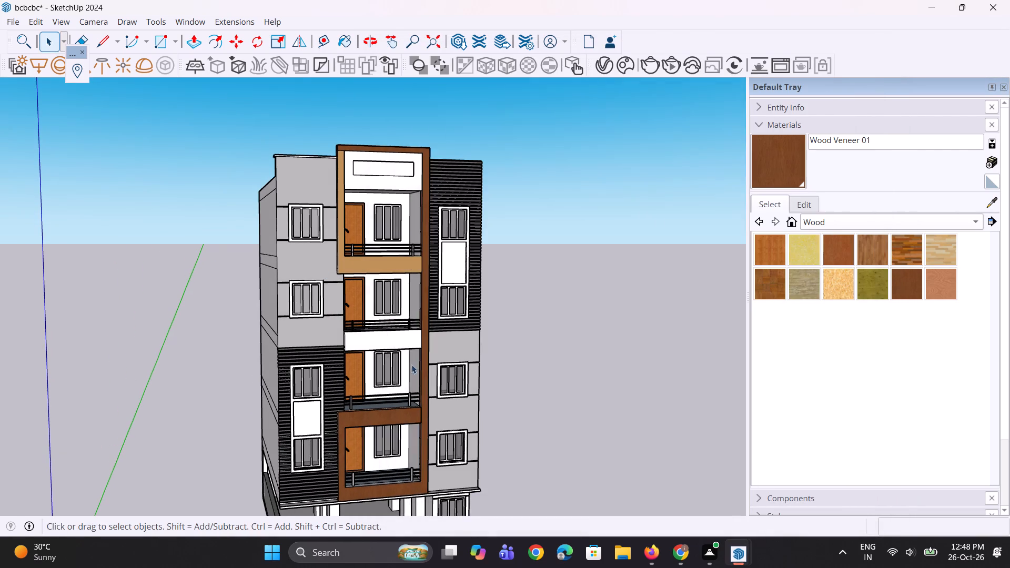
Sample the grey wall material beside the top balcony frame and open it in the V-Ray Asset Editor.
{"action": "middle_click_drag", "start_coordinate": [411, 364], "coordinate": [357, 336]}
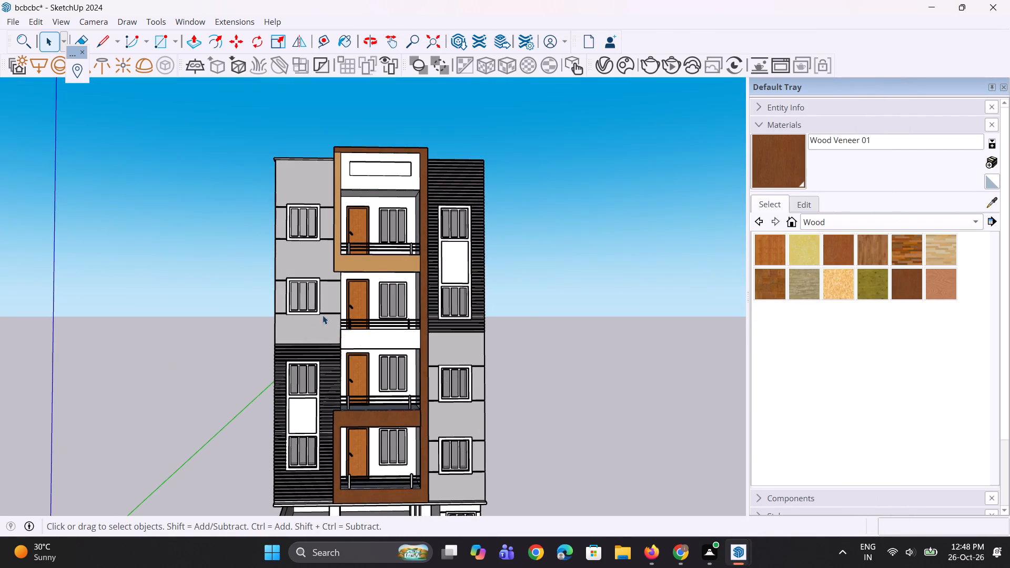
{"action": "scroll", "coordinate": [422, 410], "scroll_direction": "up", "scroll_amount": 1}
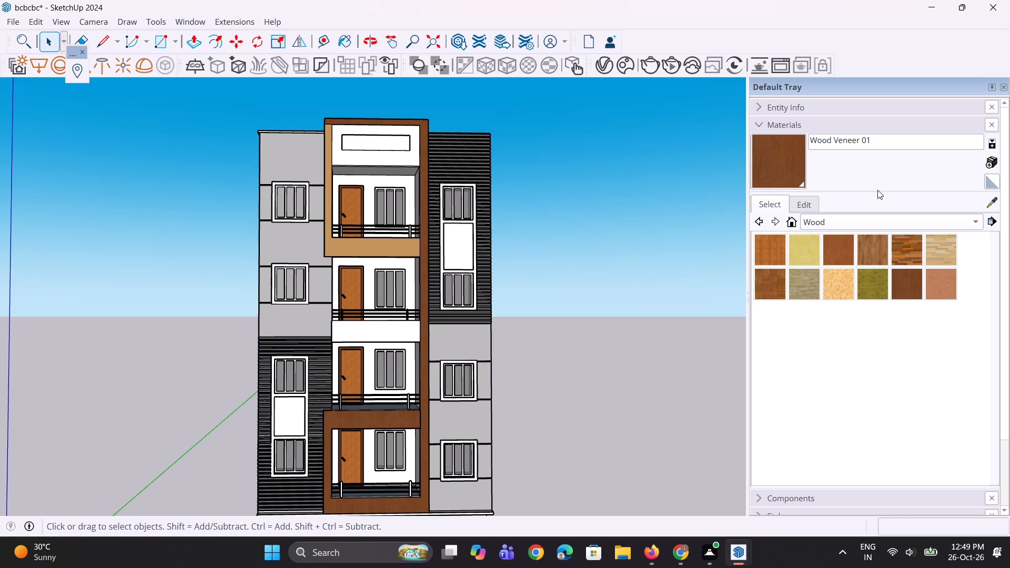
{"action": "left_click", "coordinate": [992, 201]}
{"action": "scroll", "coordinate": [382, 241], "scroll_direction": "up", "scroll_amount": 2}
{"action": "left_click", "coordinate": [310, 247]}
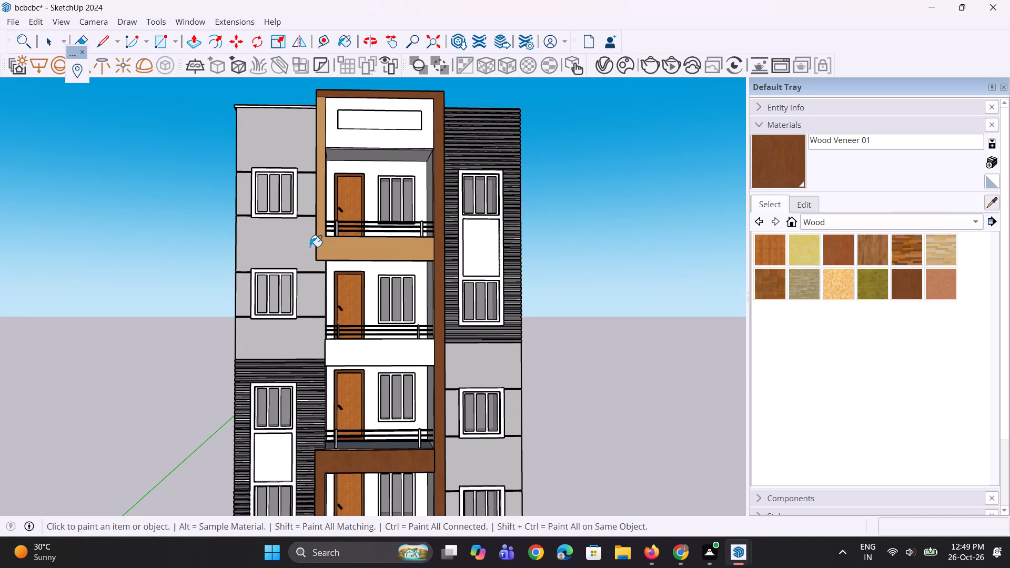
{"action": "left_click", "coordinate": [610, 68]}
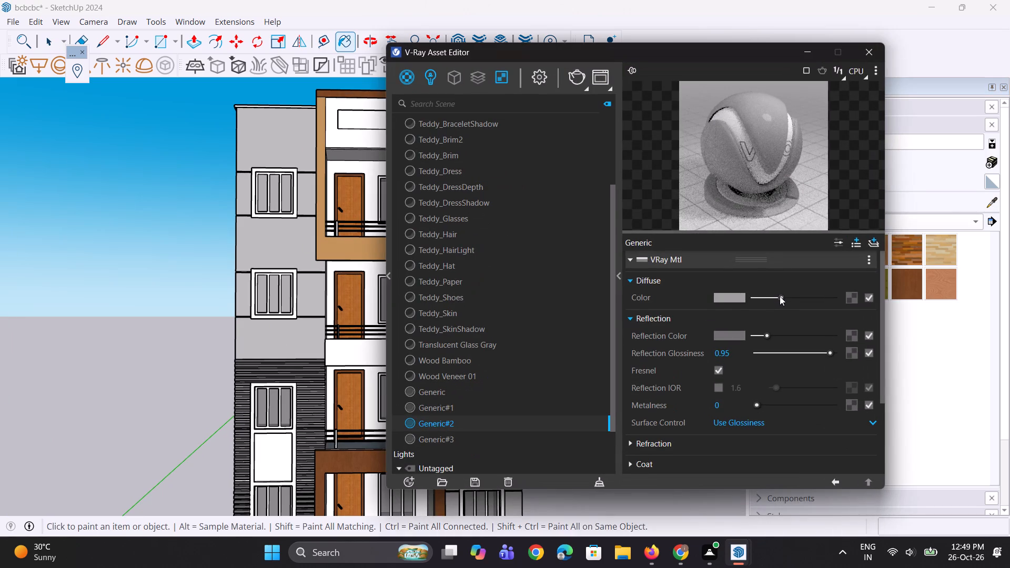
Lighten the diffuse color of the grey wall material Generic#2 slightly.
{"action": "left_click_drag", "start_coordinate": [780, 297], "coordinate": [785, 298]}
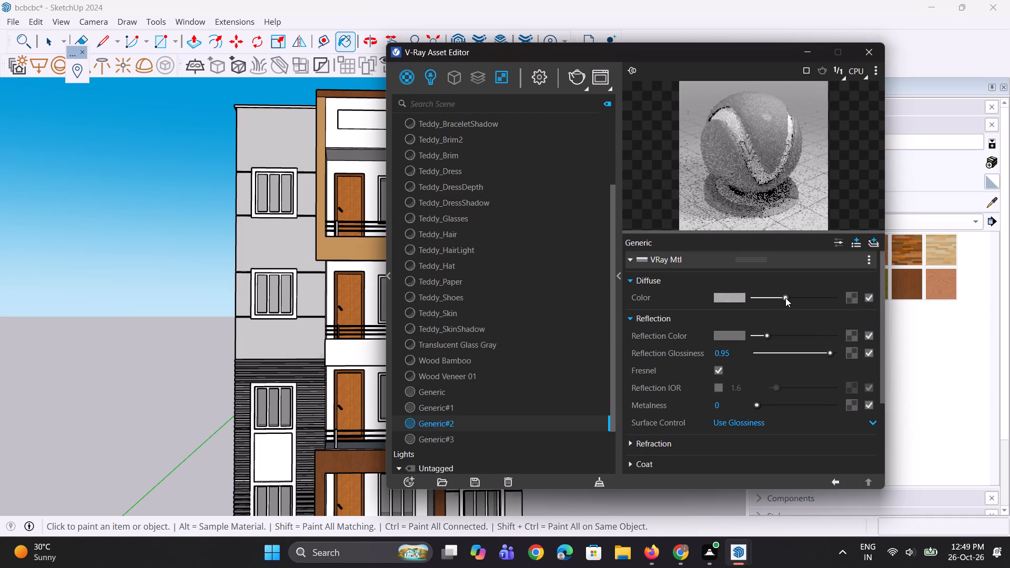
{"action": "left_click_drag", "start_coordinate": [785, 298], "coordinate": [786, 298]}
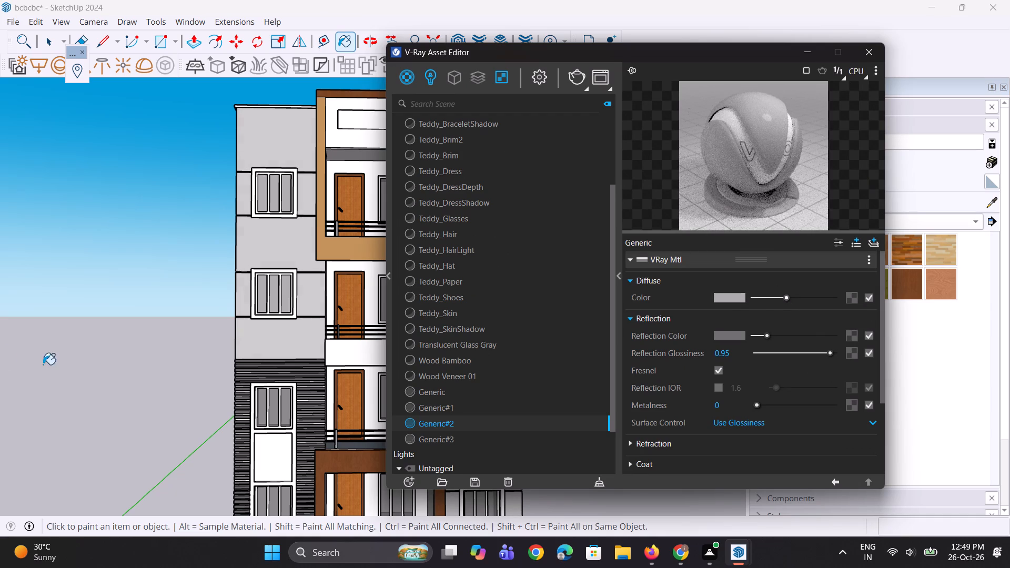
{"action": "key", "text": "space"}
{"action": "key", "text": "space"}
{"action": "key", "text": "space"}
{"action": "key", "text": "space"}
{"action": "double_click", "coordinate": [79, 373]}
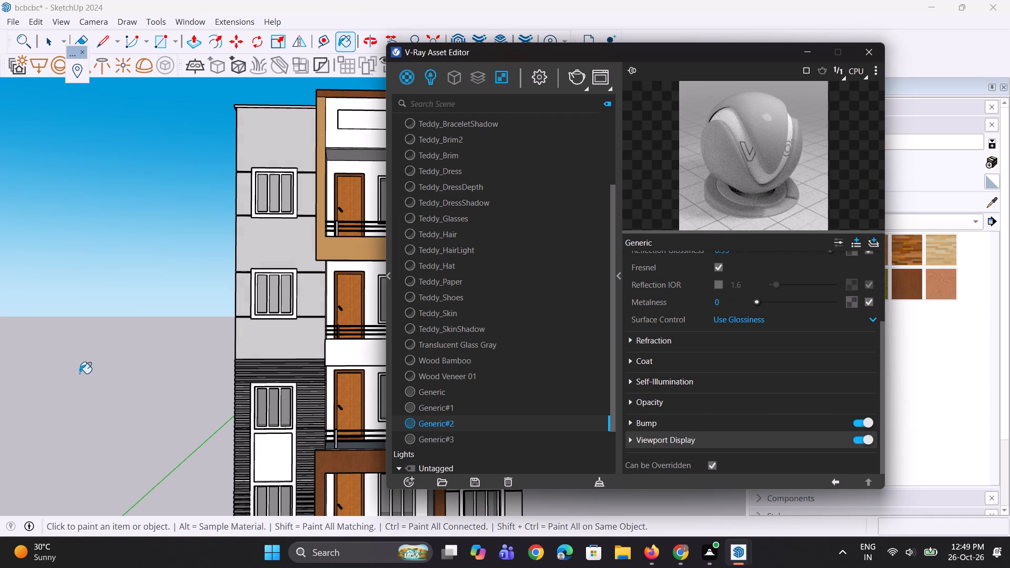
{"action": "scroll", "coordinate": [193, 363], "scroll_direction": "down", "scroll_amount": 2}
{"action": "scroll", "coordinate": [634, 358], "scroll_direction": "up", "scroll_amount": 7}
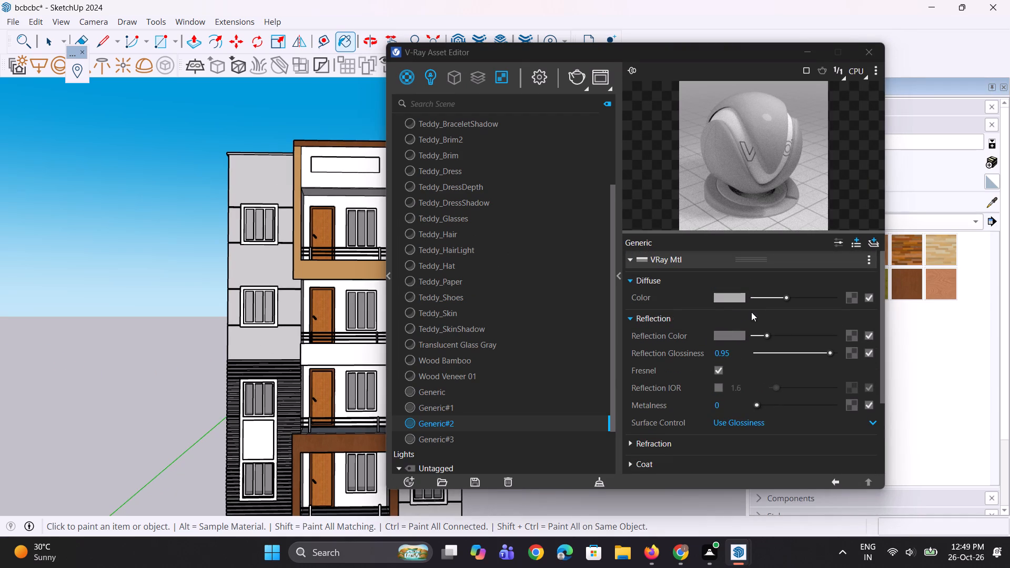
Set Generic#2's diffuse color to a pale grey-green, R 0.668, G 0.698, B 0.641, and minimize the V-Ray windows.
{"action": "left_click", "coordinate": [742, 300]}
{"action": "scroll", "coordinate": [613, 285], "scroll_direction": "up", "scroll_amount": 1}
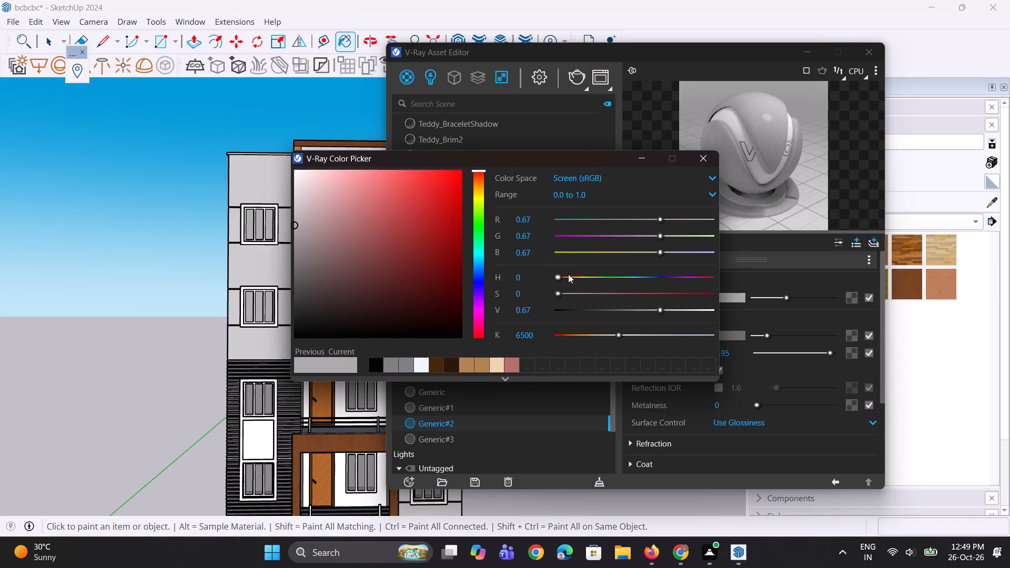
{"action": "scroll", "coordinate": [384, 228], "scroll_direction": "up", "scroll_amount": 2}
{"action": "left_click_drag", "start_coordinate": [479, 202], "coordinate": [478, 213]}
{"action": "left_click_drag", "start_coordinate": [307, 215], "coordinate": [318, 212]}
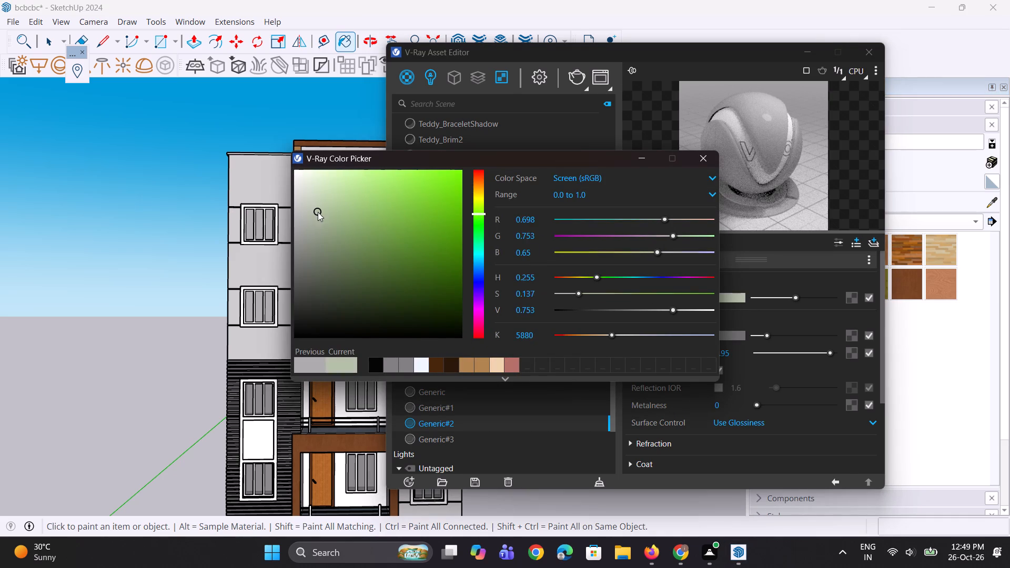
{"action": "left_click_drag", "start_coordinate": [318, 212], "coordinate": [327, 199]}
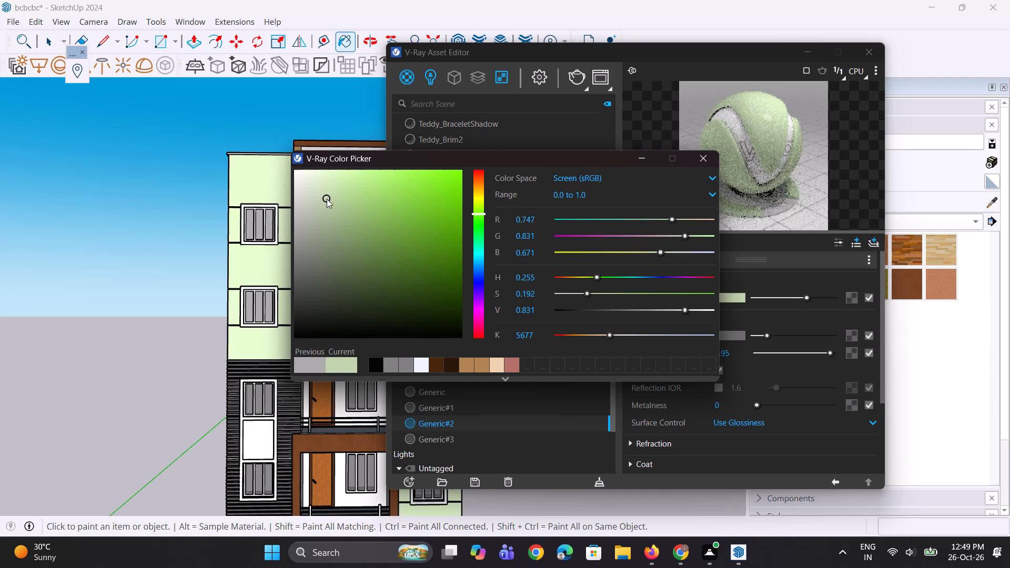
{"action": "left_click_drag", "start_coordinate": [327, 199], "coordinate": [315, 209]}
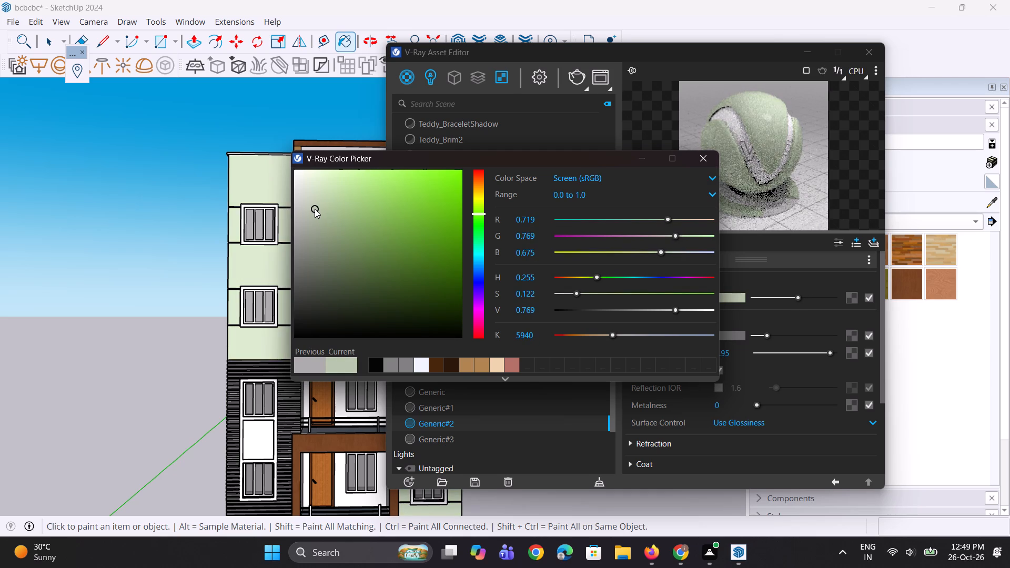
{"action": "left_click_drag", "start_coordinate": [315, 209], "coordinate": [314, 213]}
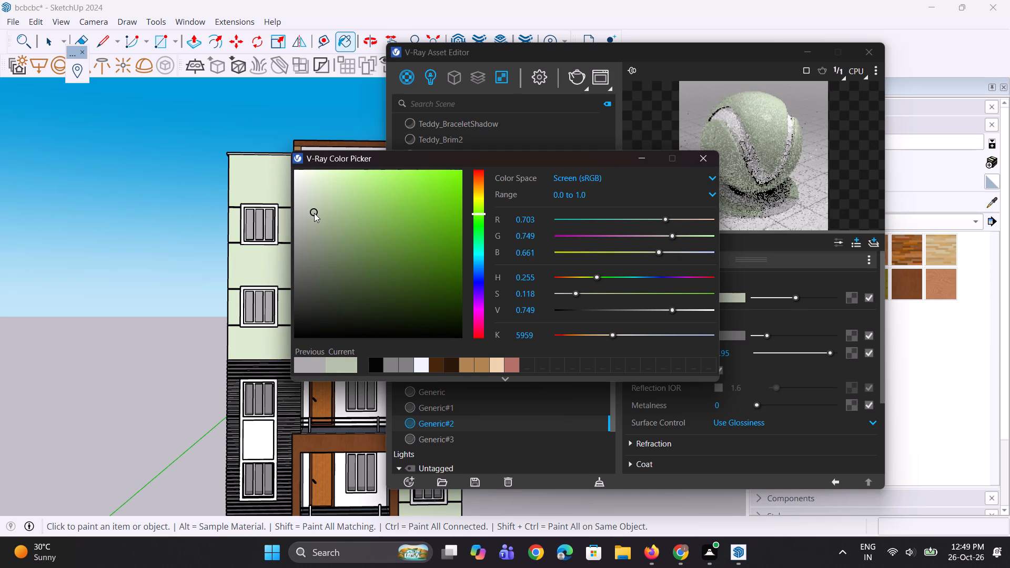
{"action": "left_click_drag", "start_coordinate": [314, 213], "coordinate": [309, 220]}
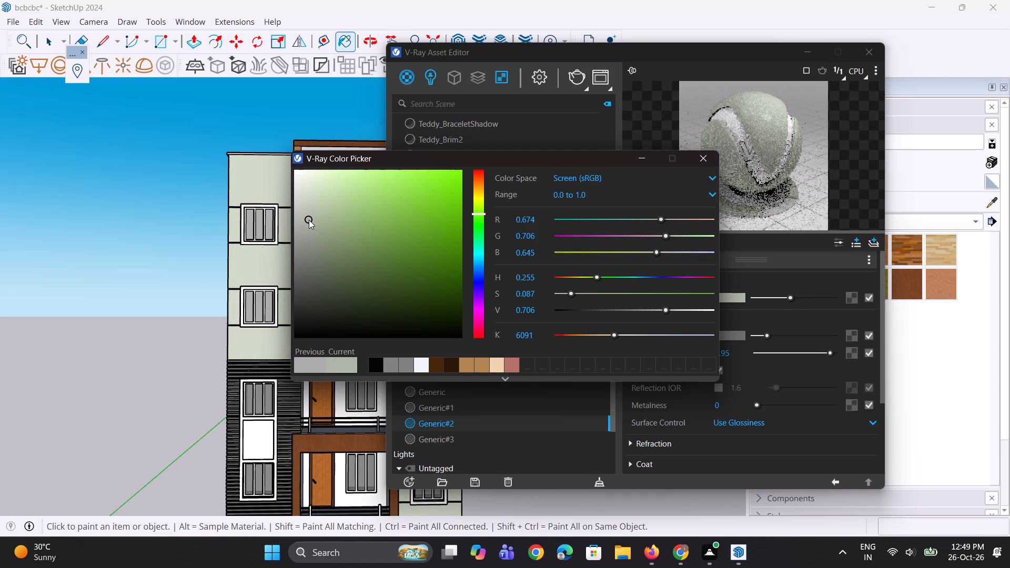
{"action": "left_click_drag", "start_coordinate": [309, 220], "coordinate": [307, 222]}
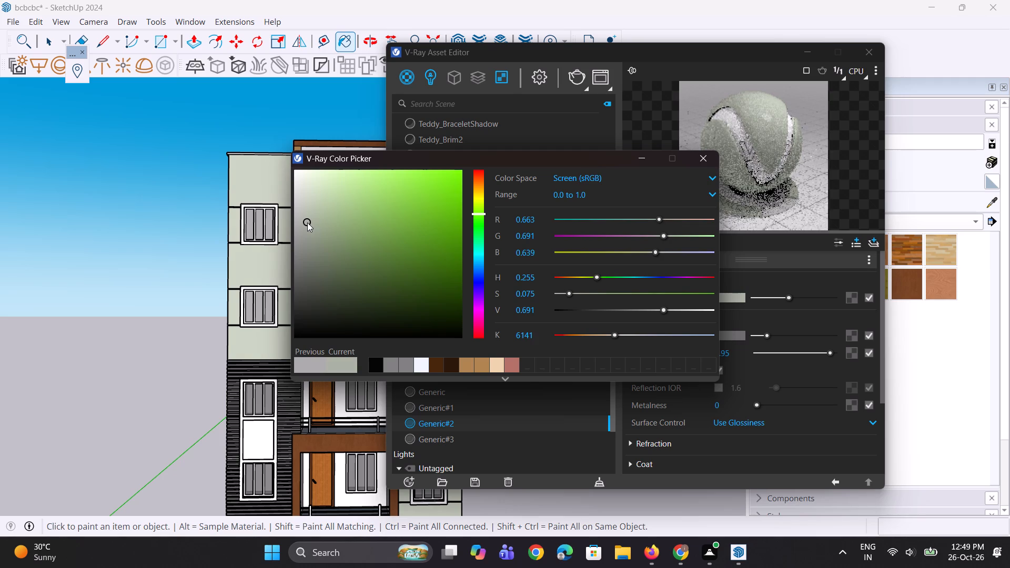
{"action": "left_click_drag", "start_coordinate": [307, 222], "coordinate": [305, 222]}
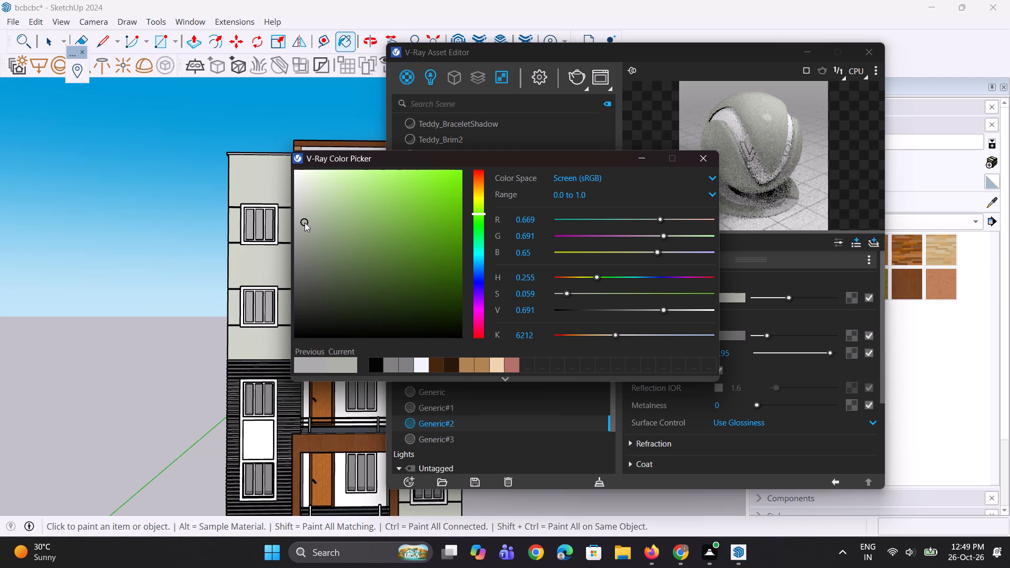
{"action": "left_click", "coordinate": [305, 222]}
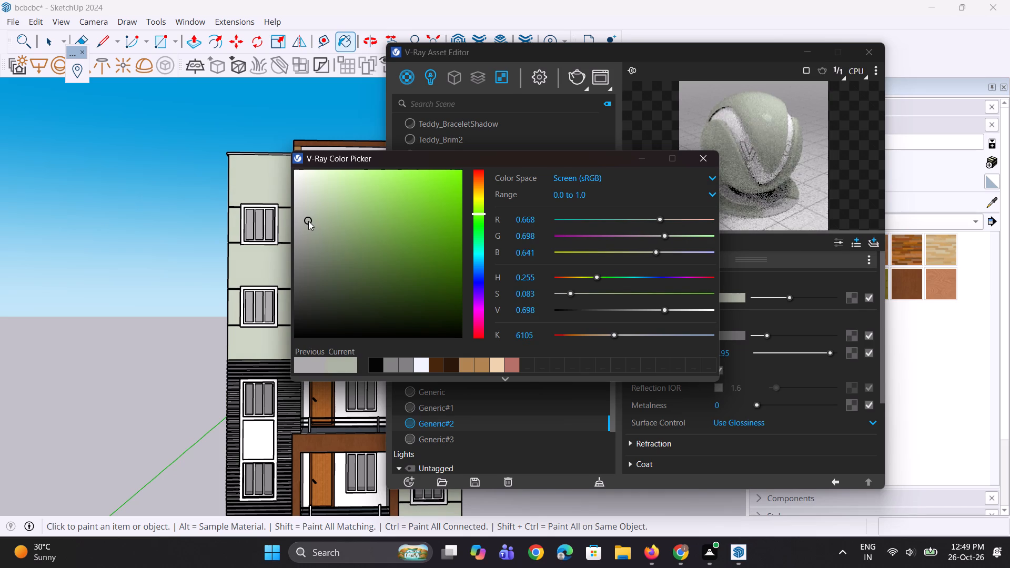
{"action": "key", "text": "space"}
{"action": "key", "text": "space"}
{"action": "double_click", "coordinate": [136, 272]}
{"action": "key", "text": "space"}
{"action": "key", "text": "space"}
{"action": "key", "text": "space"}
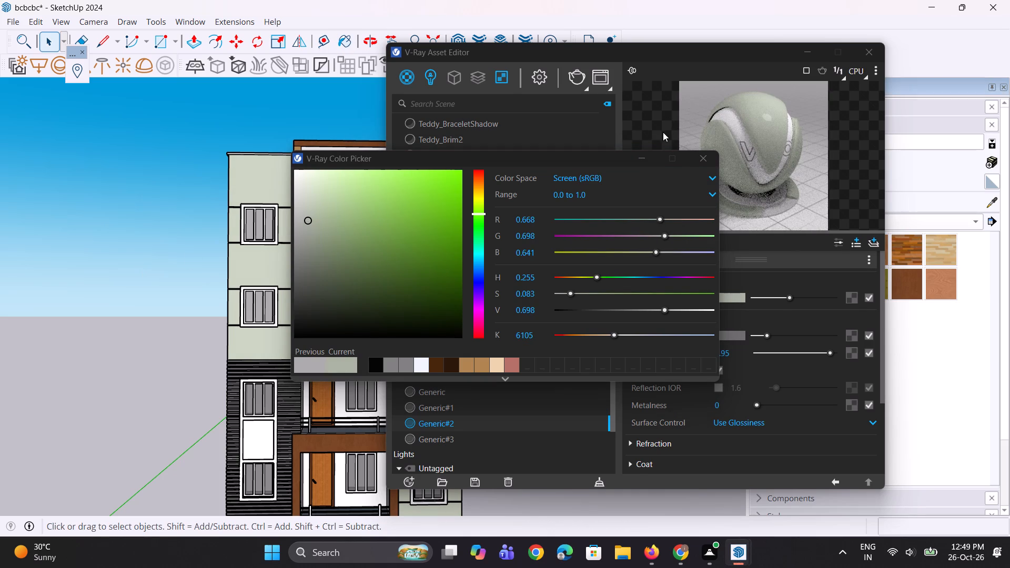
{"action": "left_click", "coordinate": [645, 153]}
{"action": "left_click", "coordinate": [807, 55]}
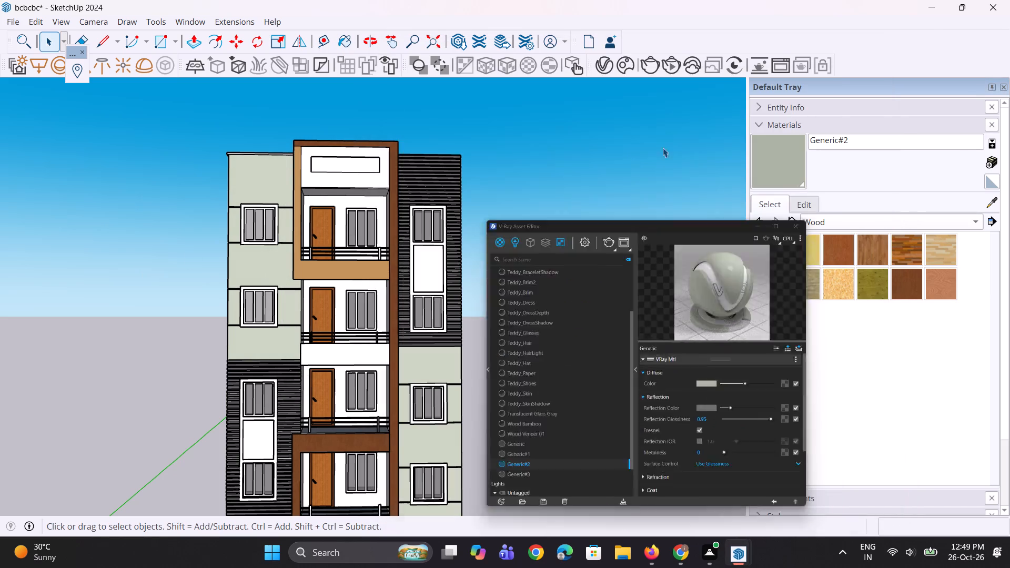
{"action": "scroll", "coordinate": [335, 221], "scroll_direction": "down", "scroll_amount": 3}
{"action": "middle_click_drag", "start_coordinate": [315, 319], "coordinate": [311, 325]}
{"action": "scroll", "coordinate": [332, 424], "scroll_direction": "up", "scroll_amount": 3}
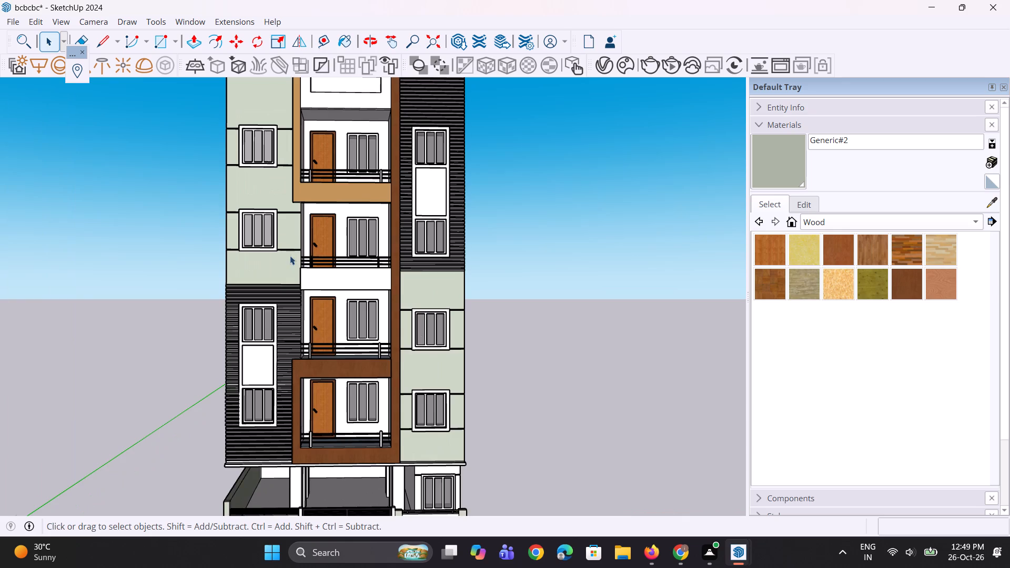
Sample light-brown Generic#3 from the top balcony frame and paint the front and top of the gate's right-hand post.
{"action": "scroll", "coordinate": [290, 256], "scroll_direction": "down", "scroll_amount": 4}
{"action": "middle_click_drag", "start_coordinate": [362, 416], "coordinate": [350, 402]}
{"action": "scroll", "coordinate": [349, 442], "scroll_direction": "down", "scroll_amount": 1}
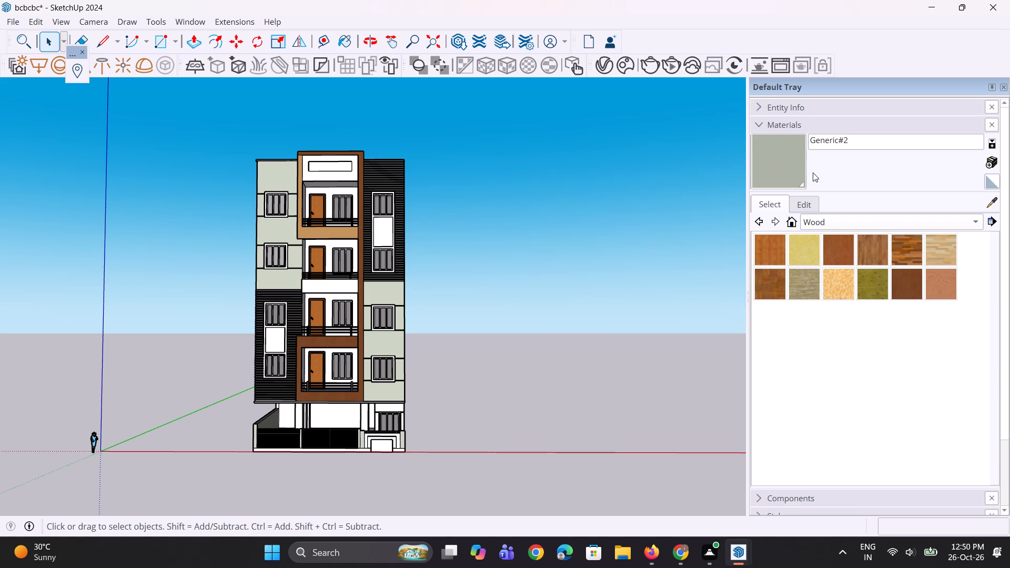
{"action": "left_click", "coordinate": [989, 199]}
{"action": "scroll", "coordinate": [437, 202], "scroll_direction": "up", "scroll_amount": 3}
{"action": "scroll", "coordinate": [314, 228], "scroll_direction": "up", "scroll_amount": 2}
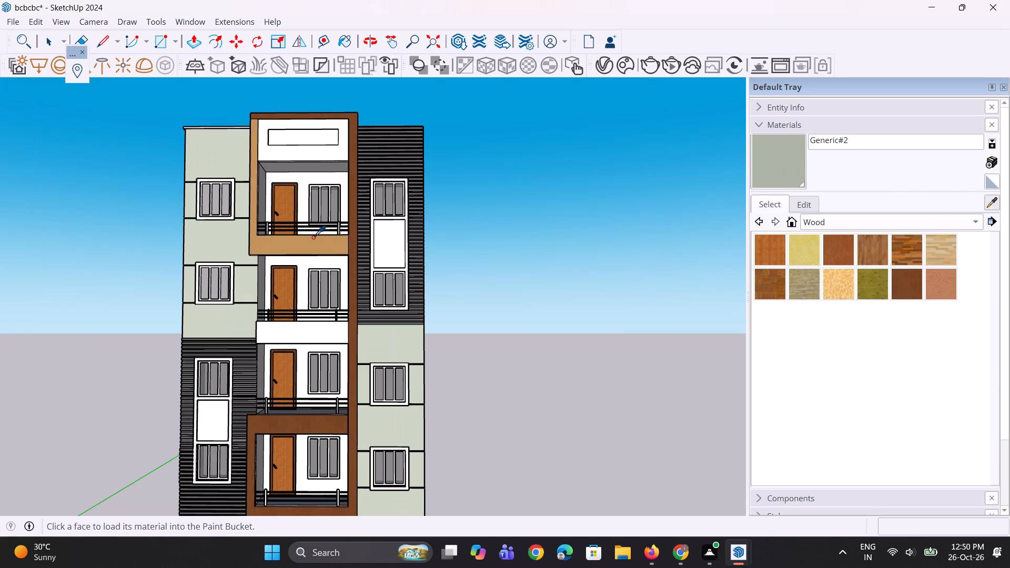
{"action": "left_click", "coordinate": [313, 238]}
{"action": "scroll", "coordinate": [450, 201], "scroll_direction": "down", "scroll_amount": 5}
{"action": "scroll", "coordinate": [383, 516], "scroll_direction": "up", "scroll_amount": 3}
{"action": "scroll", "coordinate": [394, 421], "scroll_direction": "up", "scroll_amount": 4}
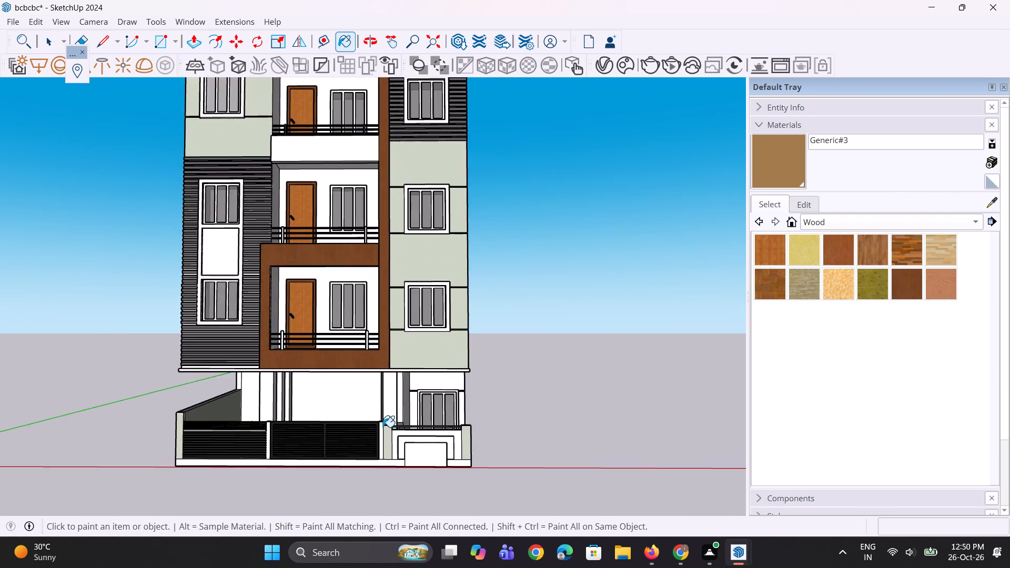
{"action": "scroll", "coordinate": [381, 429], "scroll_direction": "up", "scroll_amount": 15}
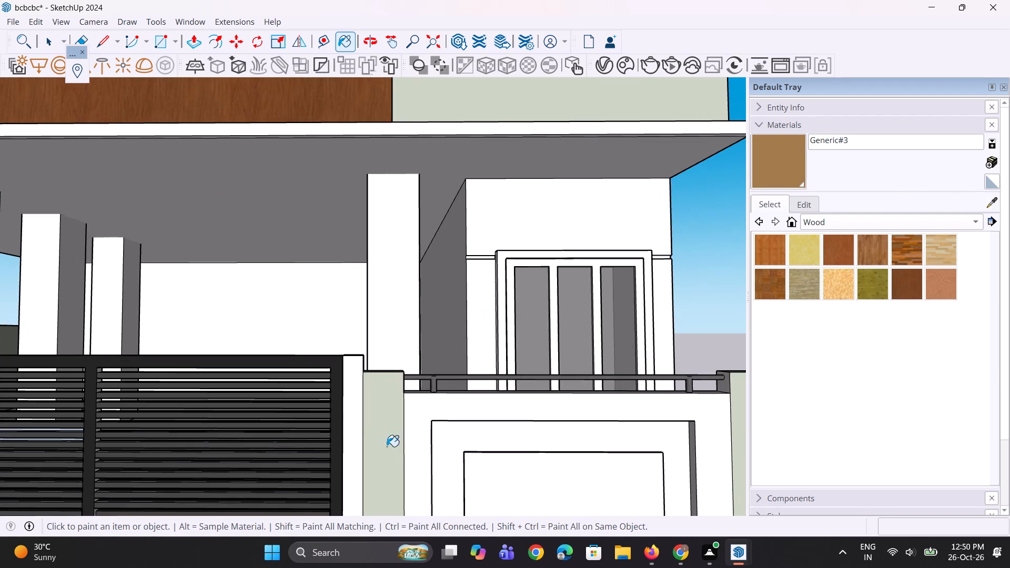
{"action": "left_click", "coordinate": [351, 431]}
{"action": "middle_click_drag", "start_coordinate": [348, 354], "coordinate": [351, 473]}
{"action": "scroll", "coordinate": [353, 404], "scroll_direction": "up", "scroll_amount": 2}
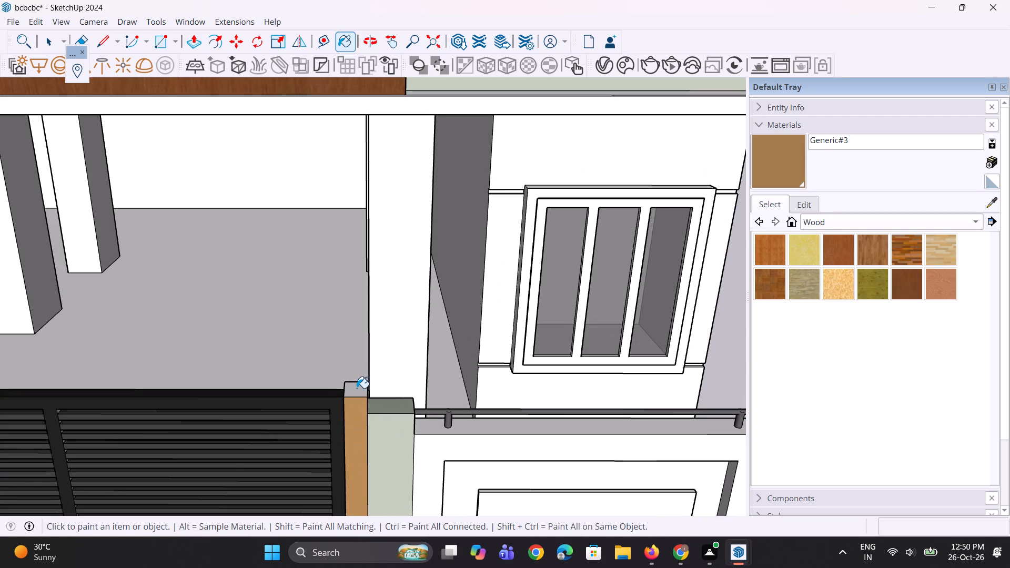
{"action": "left_click", "coordinate": [357, 388]}
Paint the front, top and side faces of the gate's left-hand post with Generic#3.
{"action": "scroll", "coordinate": [401, 357], "scroll_direction": "down", "scroll_amount": 9}
{"action": "scroll", "coordinate": [156, 431], "scroll_direction": "up", "scroll_amount": 7}
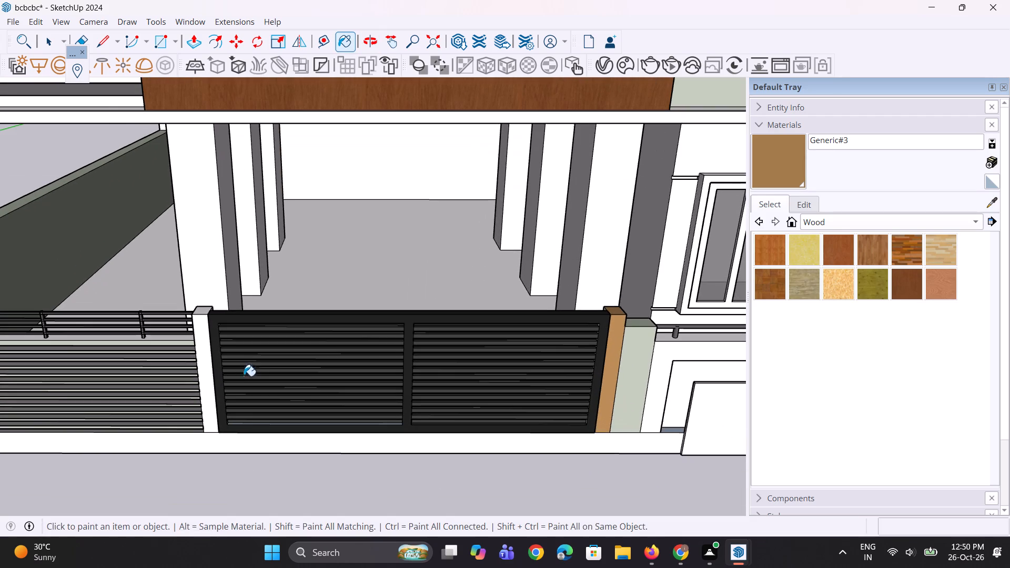
{"action": "left_click", "coordinate": [205, 360]}
{"action": "scroll", "coordinate": [206, 306], "scroll_direction": "up", "scroll_amount": 3}
{"action": "left_click", "coordinate": [201, 308]}
{"action": "middle_click_drag", "start_coordinate": [210, 336], "coordinate": [200, 463]}
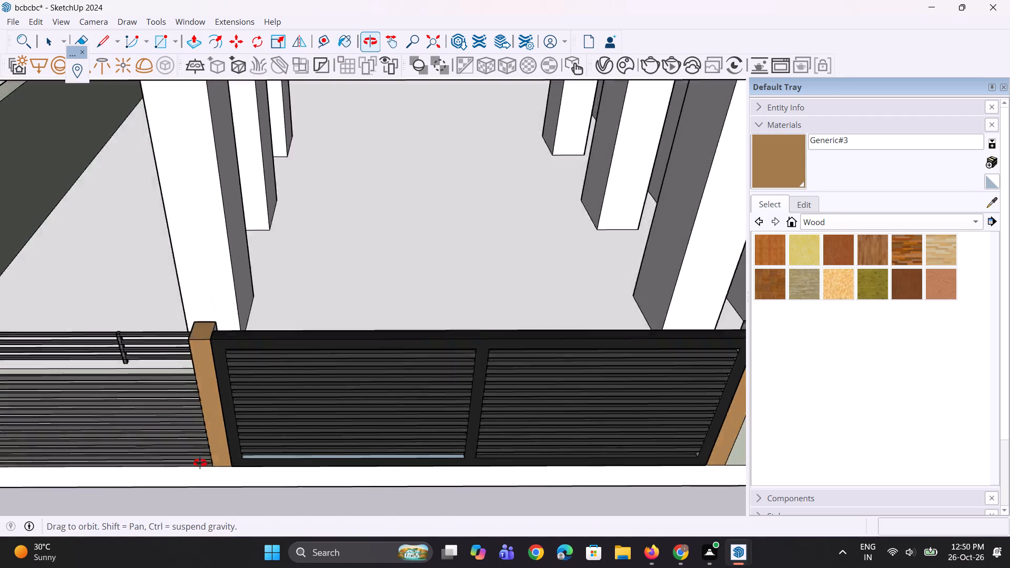
{"action": "middle_click_drag", "start_coordinate": [200, 463], "coordinate": [208, 430]}
{"action": "scroll", "coordinate": [225, 339], "scroll_direction": "up", "scroll_amount": 8}
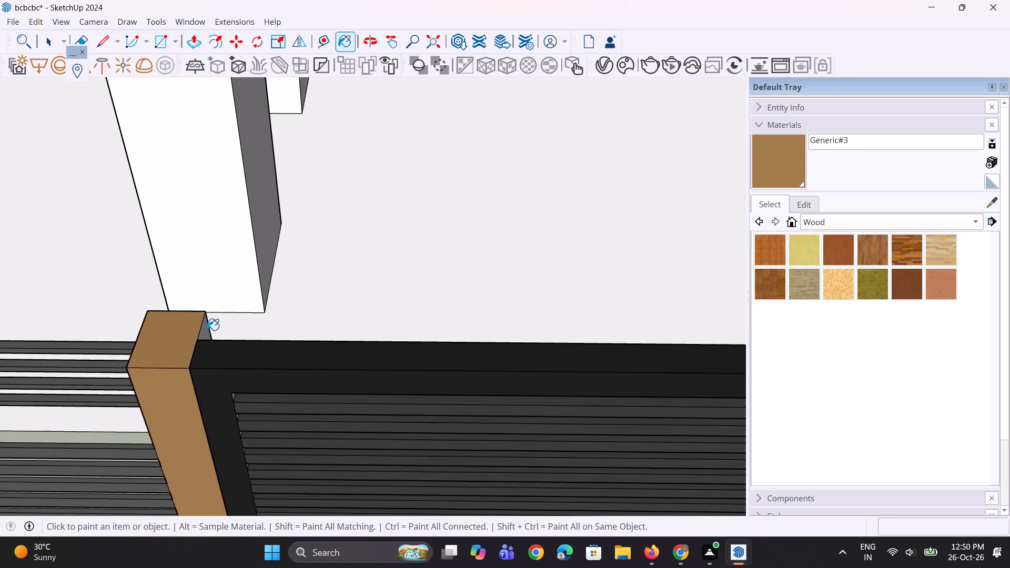
{"action": "left_click", "coordinate": [207, 330]}
{"action": "scroll", "coordinate": [95, 378], "scroll_direction": "down", "scroll_amount": 5}
{"action": "middle_click_drag", "start_coordinate": [89, 405], "coordinate": [290, 380]}
{"action": "scroll", "coordinate": [266, 460], "scroll_direction": "up", "scroll_amount": 3}
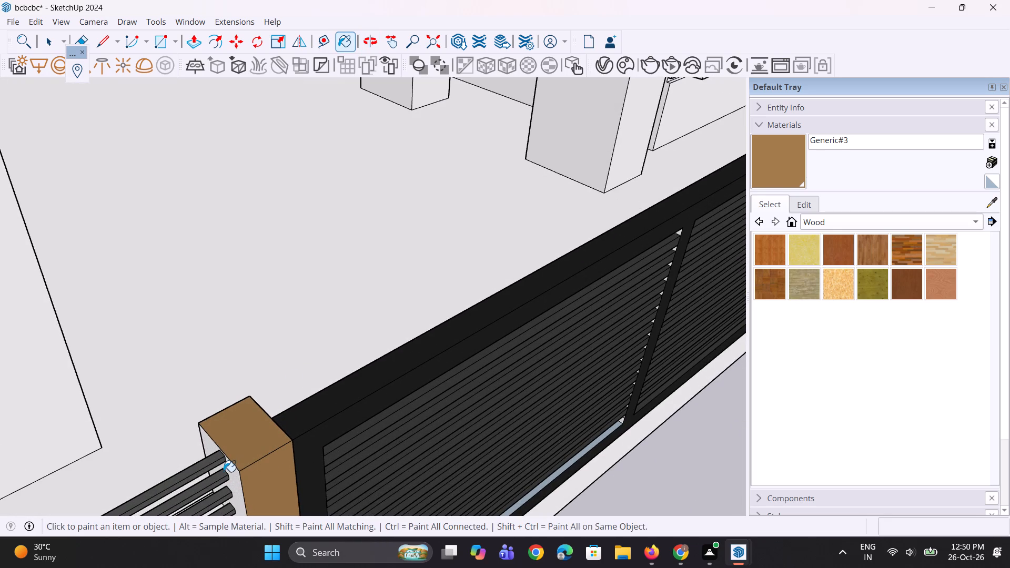
{"action": "left_click", "coordinate": [233, 474]}
{"action": "scroll", "coordinate": [195, 302], "scroll_direction": "down", "scroll_amount": 5}
{"action": "middle_click_drag", "start_coordinate": [226, 449], "coordinate": [224, 441]}
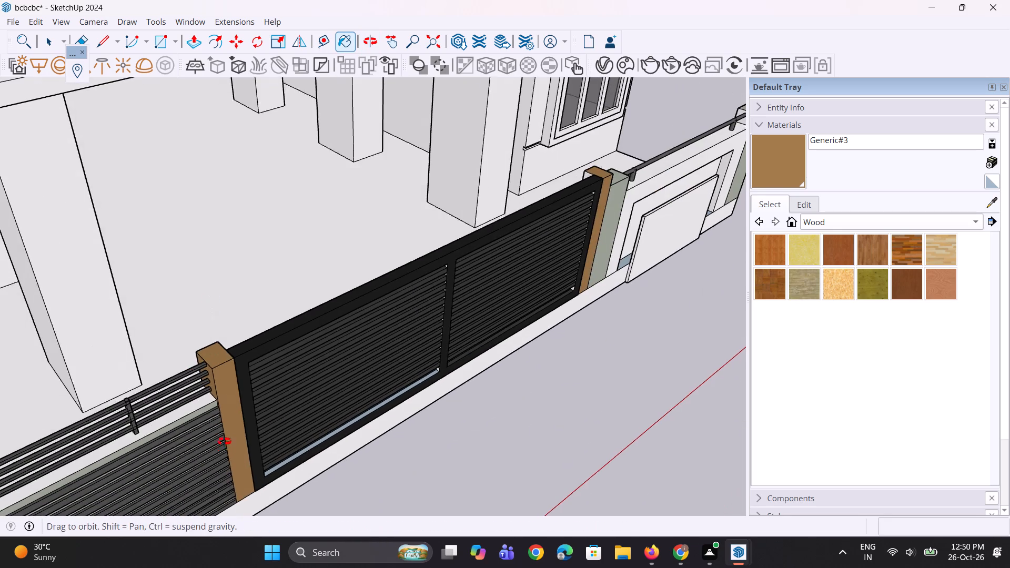
Paint the remaining side faces of the gate's right-hand post with Generic#3.
{"action": "middle_click_drag", "start_coordinate": [224, 441], "coordinate": [221, 387]}
{"action": "scroll", "coordinate": [11, 474], "scroll_direction": "down", "scroll_amount": 4}
{"action": "scroll", "coordinate": [447, 274], "scroll_direction": "up", "scroll_amount": 3}
{"action": "middle_click_drag", "start_coordinate": [549, 255], "coordinate": [544, 255]}
{"action": "scroll", "coordinate": [491, 220], "scroll_direction": "up", "scroll_amount": 9}
{"action": "left_click", "coordinate": [473, 220]}
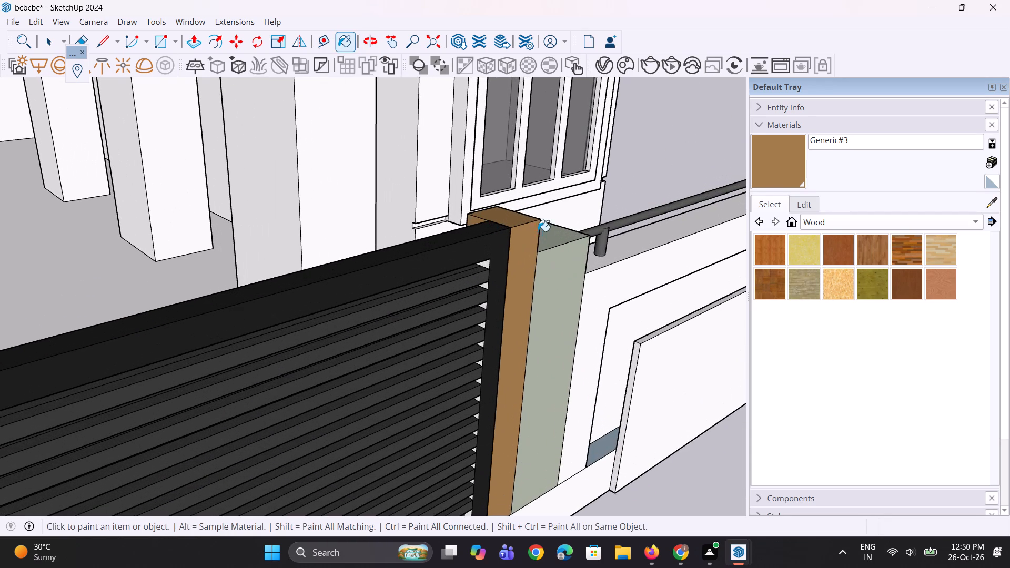
{"action": "middle_click_drag", "start_coordinate": [543, 246], "coordinate": [94, 271]}
{"action": "left_click_drag", "start_coordinate": [214, 239], "coordinate": [214, 249]}
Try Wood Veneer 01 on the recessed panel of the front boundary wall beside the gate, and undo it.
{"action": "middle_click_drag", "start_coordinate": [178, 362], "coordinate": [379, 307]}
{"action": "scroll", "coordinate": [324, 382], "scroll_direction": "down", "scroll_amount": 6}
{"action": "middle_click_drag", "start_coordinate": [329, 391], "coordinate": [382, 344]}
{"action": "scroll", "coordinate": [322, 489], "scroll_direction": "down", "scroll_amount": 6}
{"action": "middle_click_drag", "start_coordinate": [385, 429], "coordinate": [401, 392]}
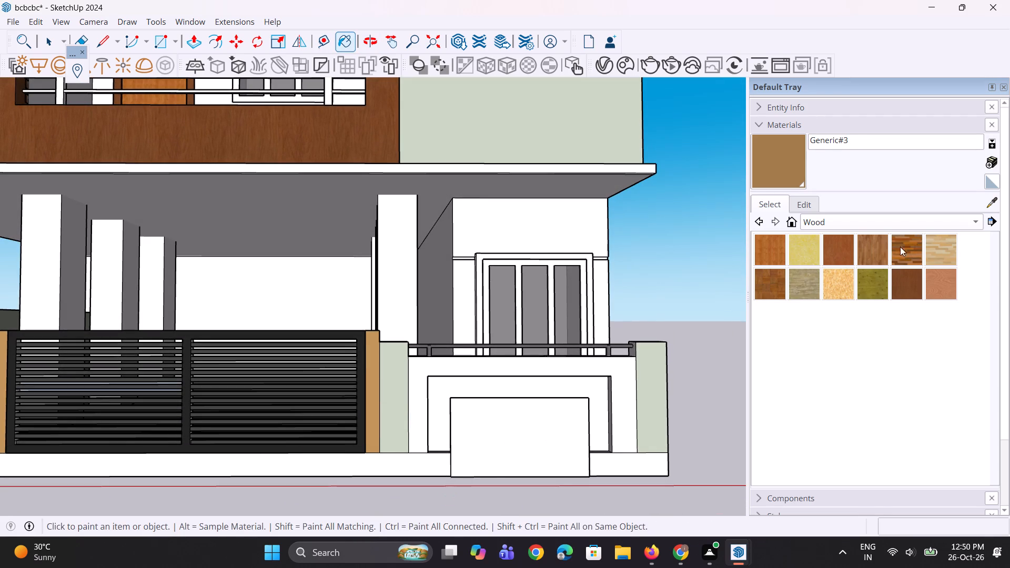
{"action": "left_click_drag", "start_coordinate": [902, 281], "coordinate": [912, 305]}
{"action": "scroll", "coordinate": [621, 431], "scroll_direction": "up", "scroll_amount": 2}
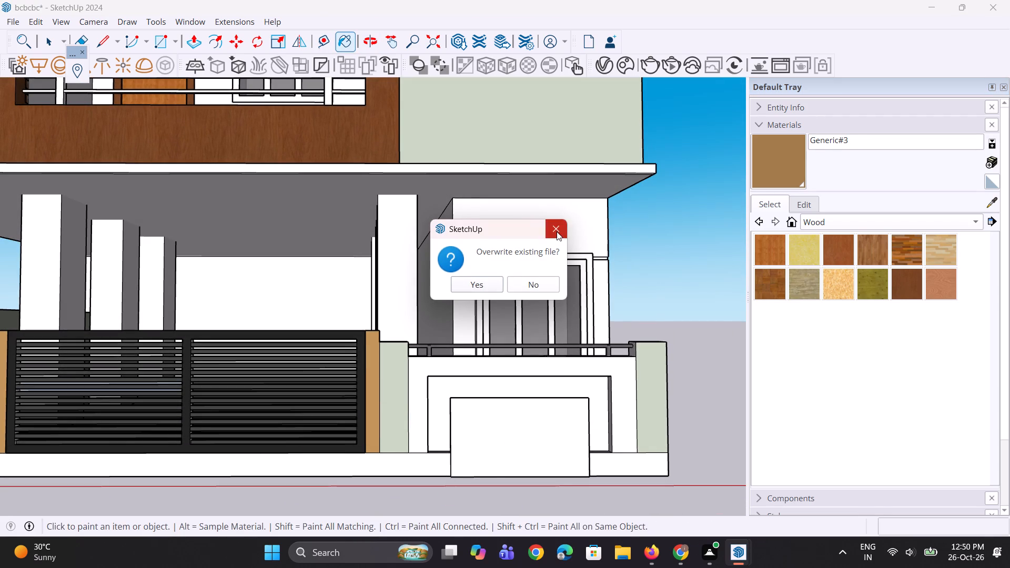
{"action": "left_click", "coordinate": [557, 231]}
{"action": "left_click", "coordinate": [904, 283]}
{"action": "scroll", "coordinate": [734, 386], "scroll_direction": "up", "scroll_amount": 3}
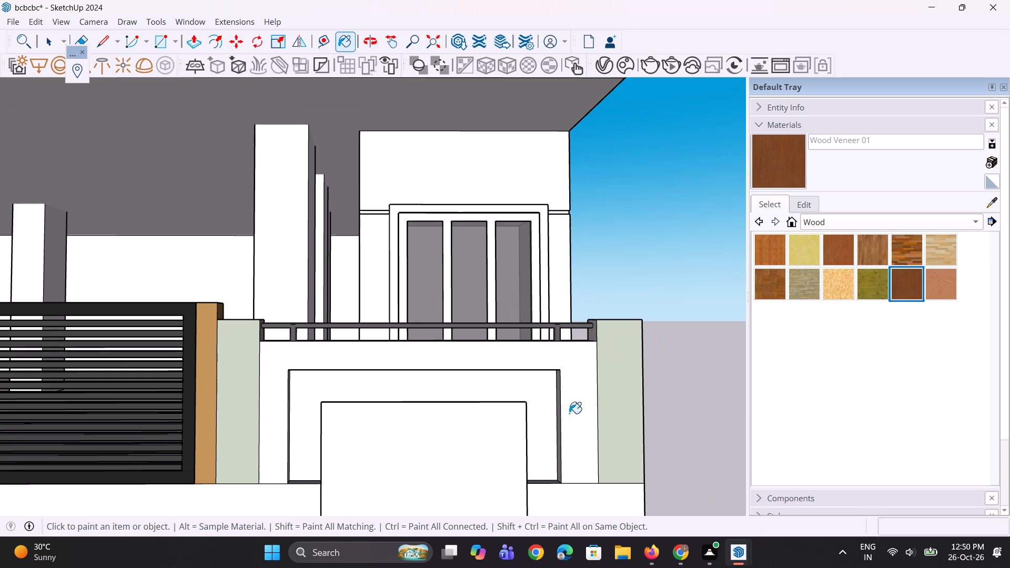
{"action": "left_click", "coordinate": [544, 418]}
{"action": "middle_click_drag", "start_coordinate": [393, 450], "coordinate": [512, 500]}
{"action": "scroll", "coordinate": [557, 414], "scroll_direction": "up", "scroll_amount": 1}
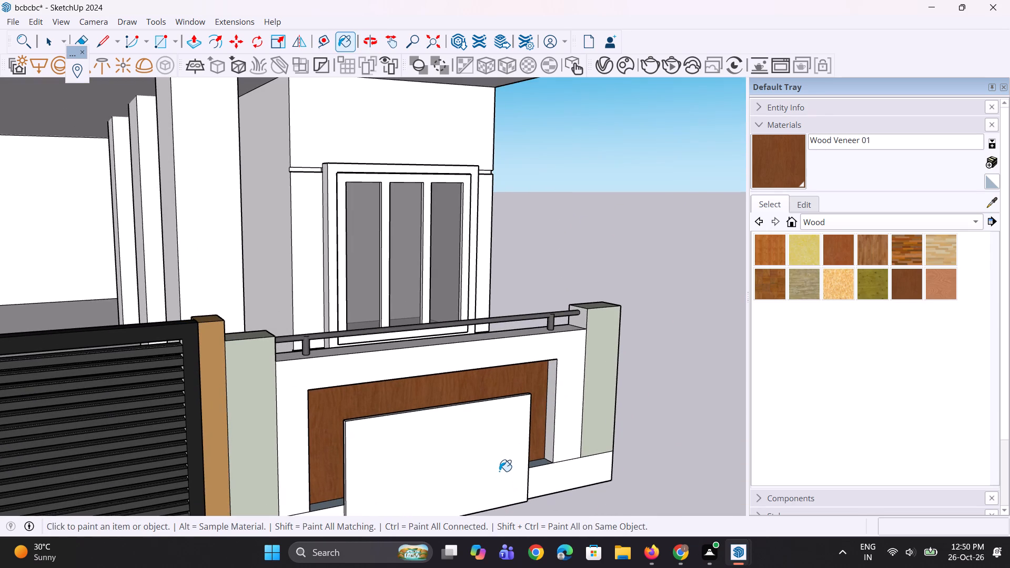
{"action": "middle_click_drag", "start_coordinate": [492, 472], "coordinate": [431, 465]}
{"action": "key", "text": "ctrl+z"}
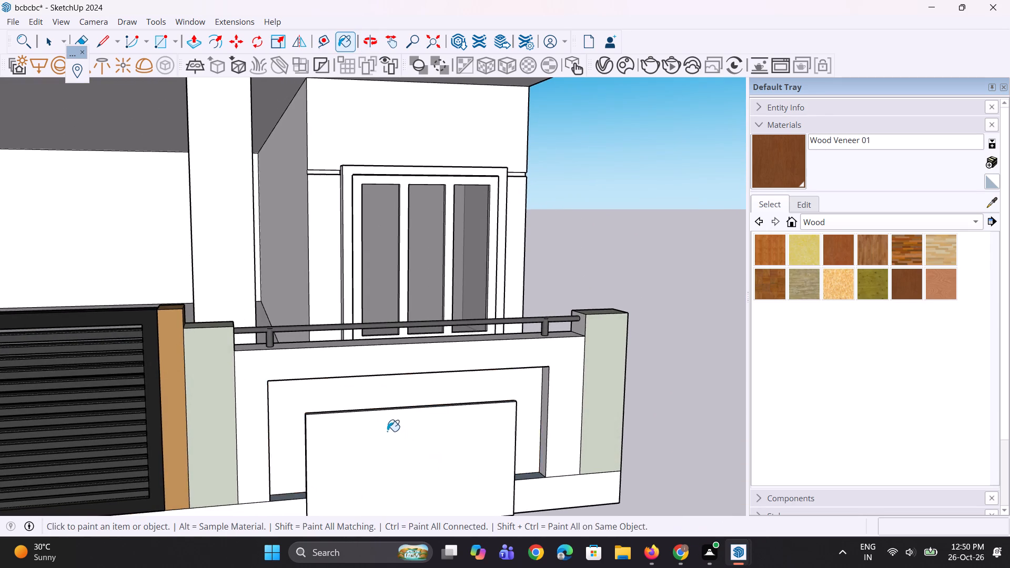
Paint the boundary wall's front surround, its recess's inner edges and the wall top with Wood Veneer 01.
{"action": "scroll", "coordinate": [385, 426], "scroll_direction": "up", "scroll_amount": 2, "text": "ctrl"}
{"action": "left_click", "coordinate": [414, 349]}
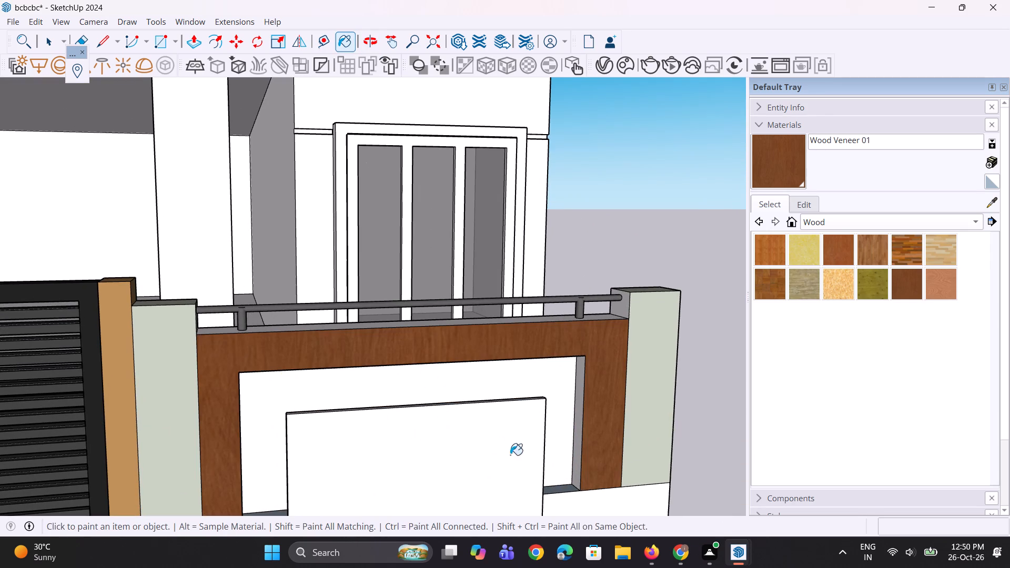
{"action": "middle_click_drag", "start_coordinate": [527, 448], "coordinate": [305, 461]}
{"action": "scroll", "coordinate": [235, 402], "scroll_direction": "up", "scroll_amount": 2}
{"action": "left_click", "coordinate": [201, 387]}
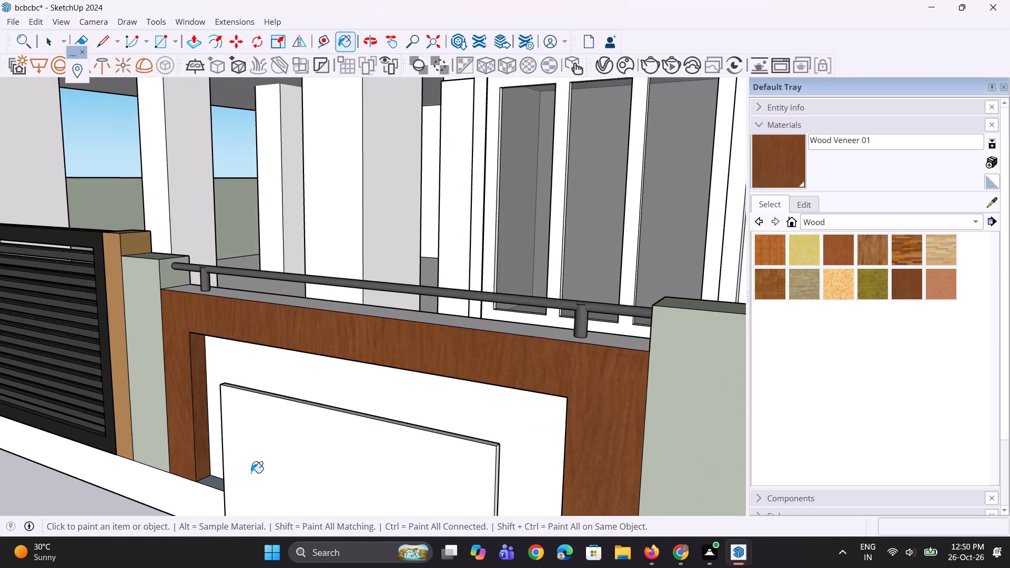
{"action": "middle_click_drag", "start_coordinate": [463, 505], "coordinate": [680, 354]}
{"action": "left_click", "coordinate": [635, 378]}
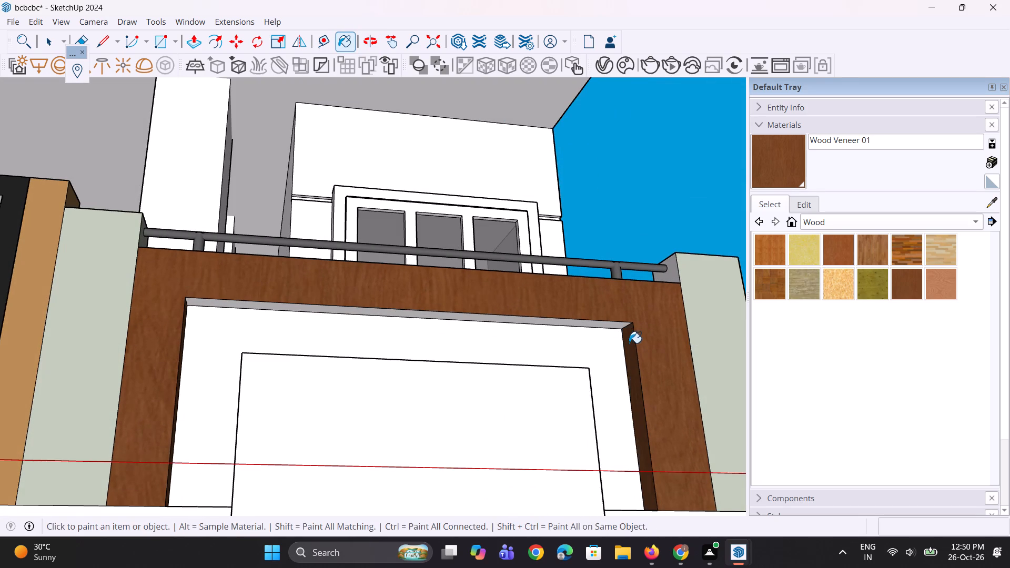
{"action": "middle_click_drag", "start_coordinate": [627, 340], "coordinate": [610, 298]}
{"action": "left_click", "coordinate": [605, 299]}
{"action": "scroll", "coordinate": [561, 319], "scroll_direction": "down", "scroll_amount": 5}
{"action": "middle_click_drag", "start_coordinate": [523, 308], "coordinate": [456, 567]}
{"action": "scroll", "coordinate": [443, 399], "scroll_direction": "up", "scroll_amount": 2}
{"action": "left_click", "coordinate": [471, 357]}
Examine the painted gate, the full front facade and the white parapet above the top balcony.
{"action": "scroll", "coordinate": [598, 383], "scroll_direction": "down", "scroll_amount": 6}
{"action": "middle_click_drag", "start_coordinate": [562, 425], "coordinate": [583, 324]}
{"action": "scroll", "coordinate": [575, 361], "scroll_direction": "up", "scroll_amount": 1}
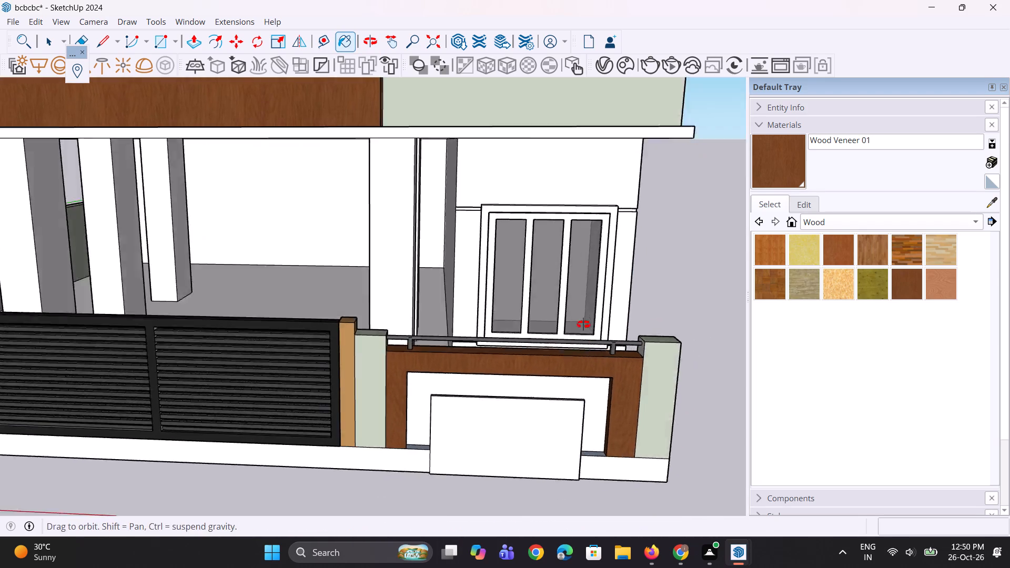
{"action": "middle_click_drag", "start_coordinate": [583, 324], "coordinate": [584, 321]}
{"action": "scroll", "coordinate": [620, 332], "scroll_direction": "down", "scroll_amount": 10}
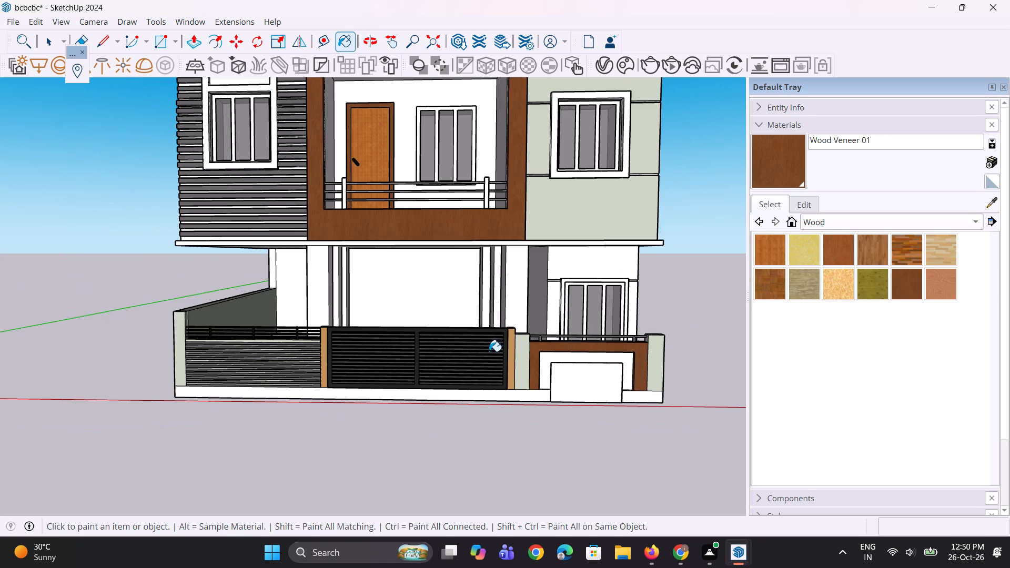
{"action": "scroll", "coordinate": [381, 455], "scroll_direction": "down", "scroll_amount": 5}
{"action": "middle_click_drag", "start_coordinate": [367, 438], "coordinate": [379, 455]}
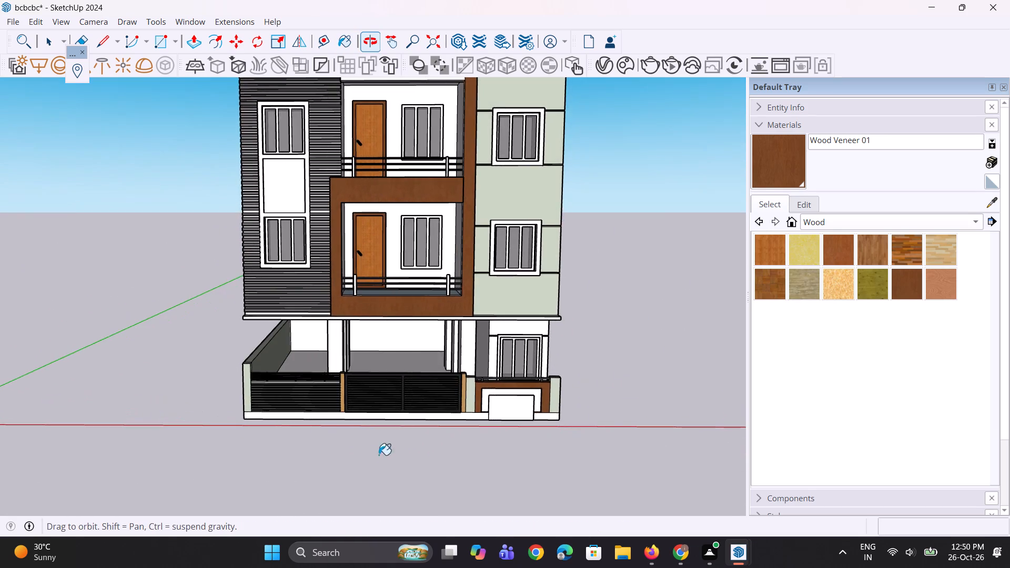
{"action": "scroll", "coordinate": [381, 492], "scroll_direction": "down", "scroll_amount": 5}
{"action": "middle_click_drag", "start_coordinate": [397, 448], "coordinate": [415, 428]}
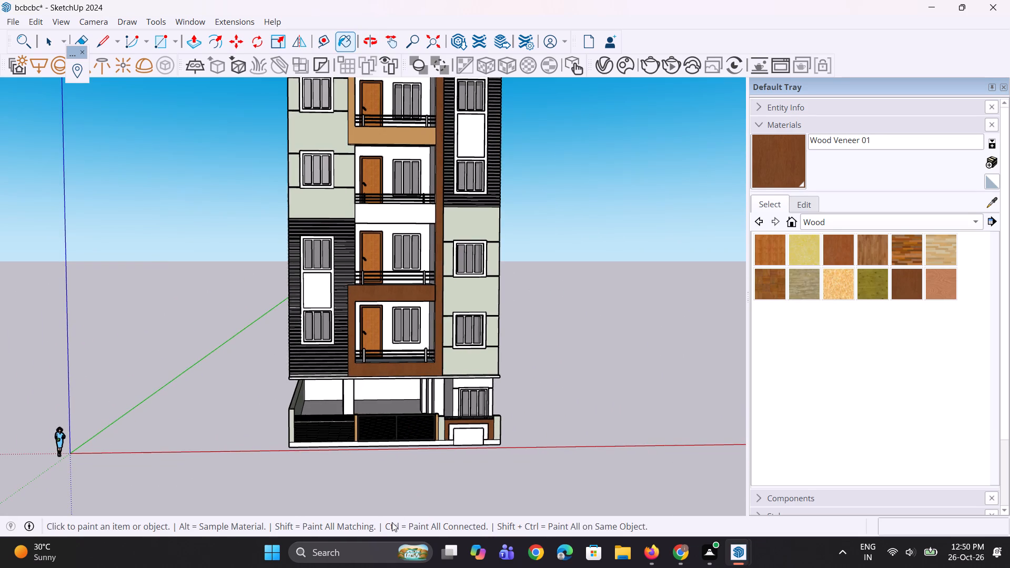
{"action": "scroll", "coordinate": [392, 522], "scroll_direction": "down", "scroll_amount": 4}
{"action": "middle_click_drag", "start_coordinate": [391, 508], "coordinate": [408, 462]}
{"action": "scroll", "coordinate": [396, 471], "scroll_direction": "down", "scroll_amount": 6}
{"action": "middle_click_drag", "start_coordinate": [406, 475], "coordinate": [365, 512]}
{"action": "scroll", "coordinate": [386, 330], "scroll_direction": "up", "scroll_amount": 2}
{"action": "scroll", "coordinate": [371, 156], "scroll_direction": "up", "scroll_amount": 3}
{"action": "middle_click_drag", "start_coordinate": [502, 236], "coordinate": [329, 382]}
{"action": "scroll", "coordinate": [358, 231], "scroll_direction": "up", "scroll_amount": 5}
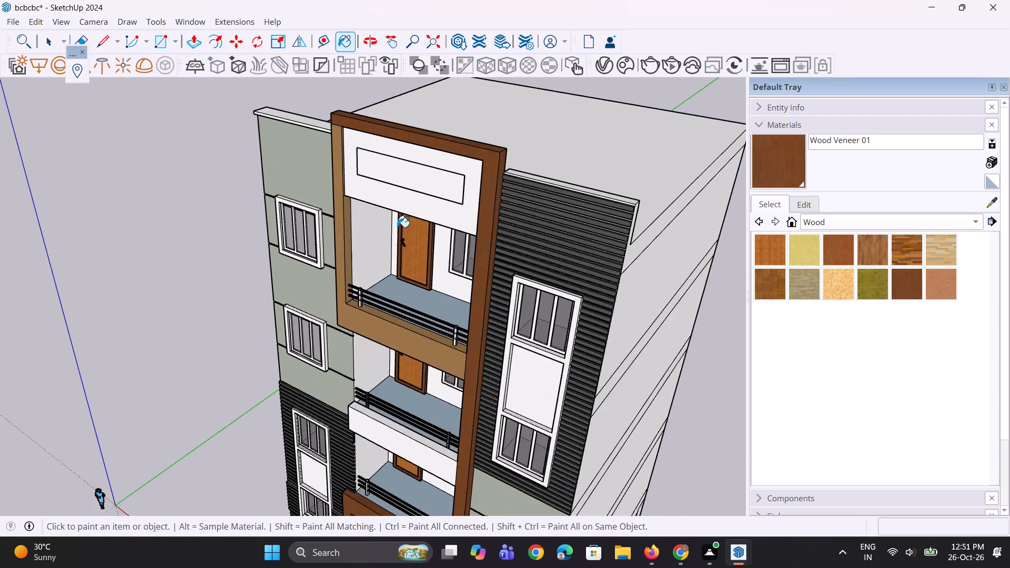
{"action": "scroll", "coordinate": [397, 227], "scroll_direction": "up", "scroll_amount": 4}
{"action": "middle_click_drag", "start_coordinate": [397, 227], "coordinate": [333, 234]}
{"action": "scroll", "coordinate": [368, 147], "scroll_direction": "up", "scroll_amount": 6}
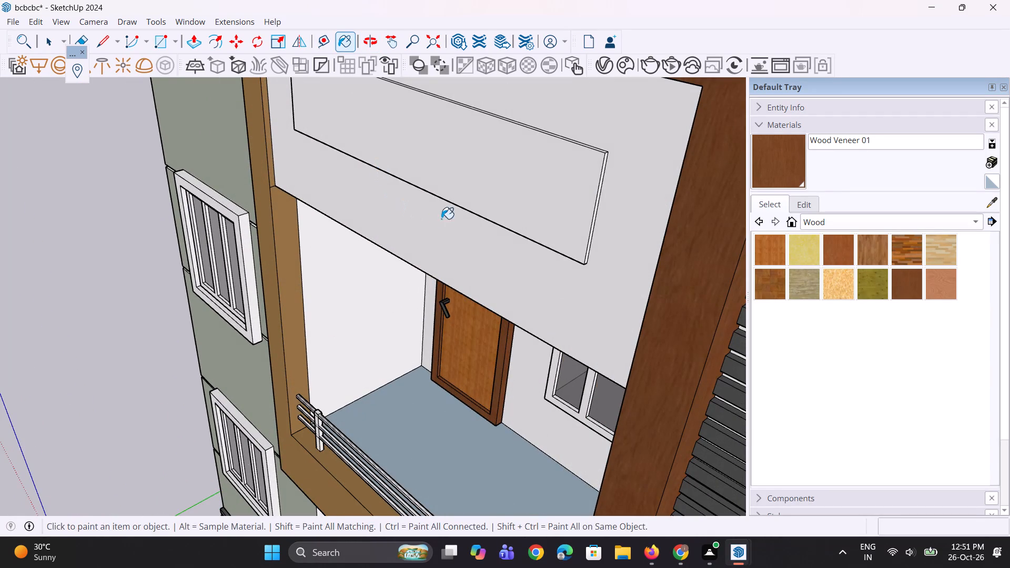
{"action": "left_click", "coordinate": [453, 312]}
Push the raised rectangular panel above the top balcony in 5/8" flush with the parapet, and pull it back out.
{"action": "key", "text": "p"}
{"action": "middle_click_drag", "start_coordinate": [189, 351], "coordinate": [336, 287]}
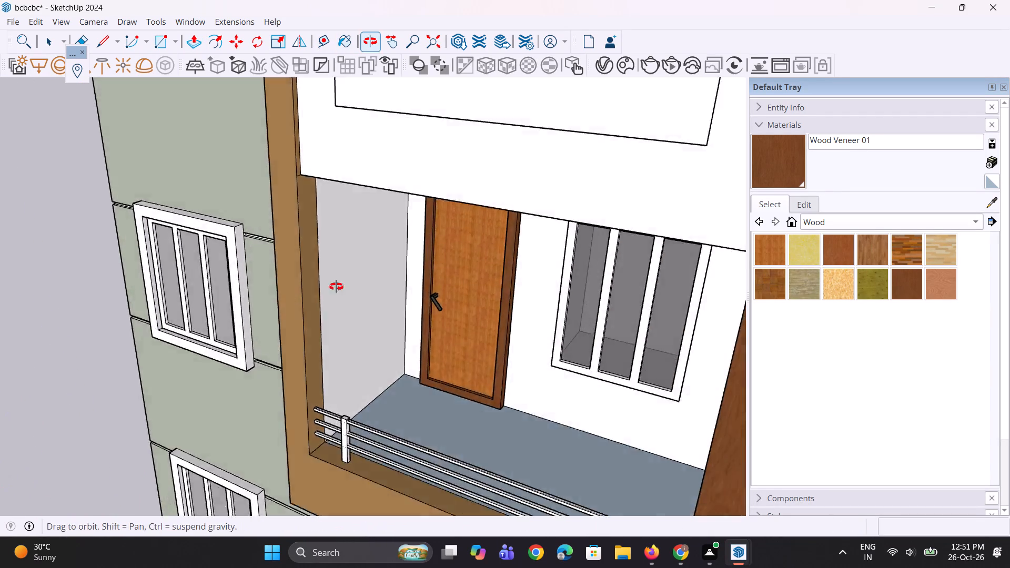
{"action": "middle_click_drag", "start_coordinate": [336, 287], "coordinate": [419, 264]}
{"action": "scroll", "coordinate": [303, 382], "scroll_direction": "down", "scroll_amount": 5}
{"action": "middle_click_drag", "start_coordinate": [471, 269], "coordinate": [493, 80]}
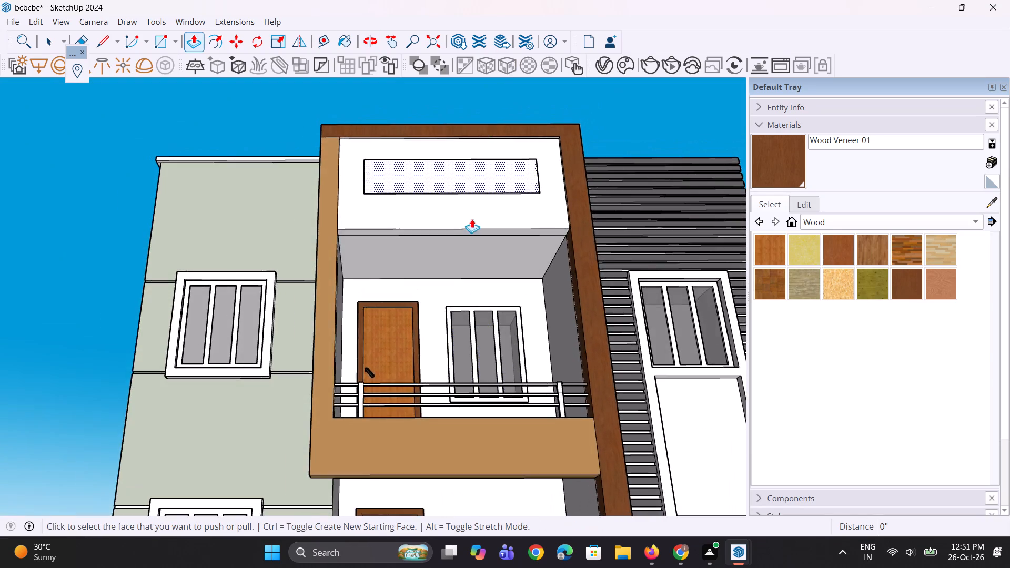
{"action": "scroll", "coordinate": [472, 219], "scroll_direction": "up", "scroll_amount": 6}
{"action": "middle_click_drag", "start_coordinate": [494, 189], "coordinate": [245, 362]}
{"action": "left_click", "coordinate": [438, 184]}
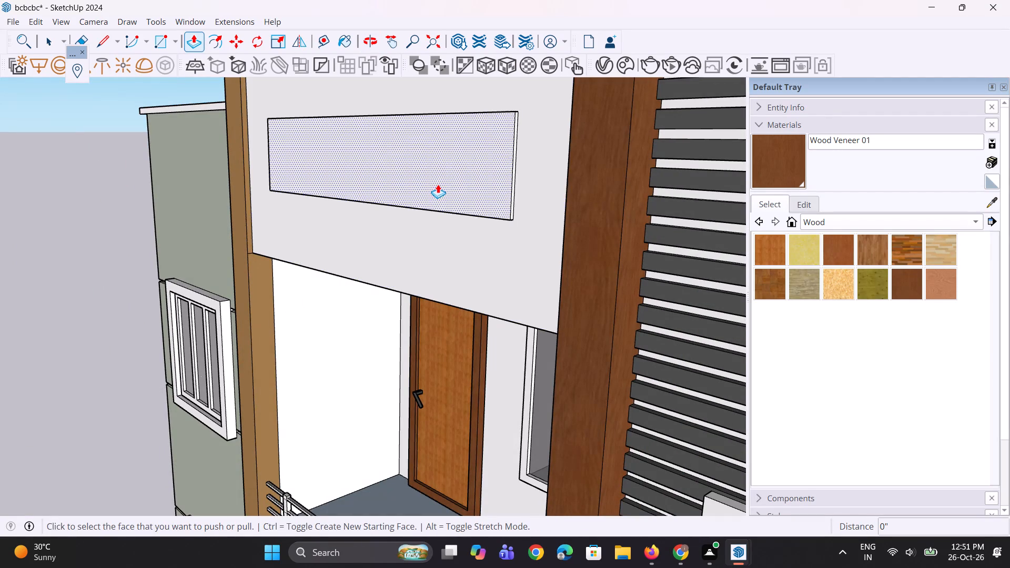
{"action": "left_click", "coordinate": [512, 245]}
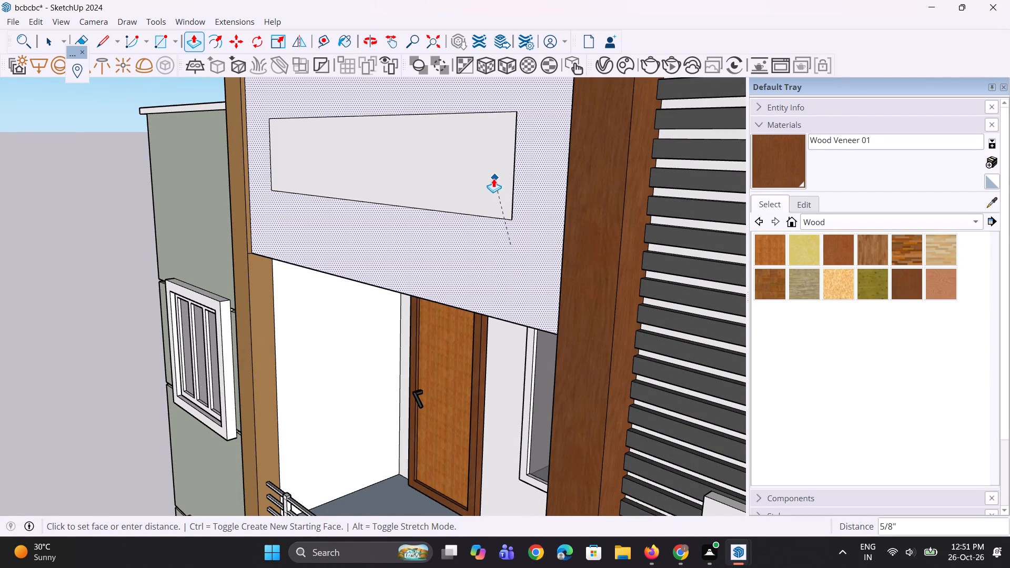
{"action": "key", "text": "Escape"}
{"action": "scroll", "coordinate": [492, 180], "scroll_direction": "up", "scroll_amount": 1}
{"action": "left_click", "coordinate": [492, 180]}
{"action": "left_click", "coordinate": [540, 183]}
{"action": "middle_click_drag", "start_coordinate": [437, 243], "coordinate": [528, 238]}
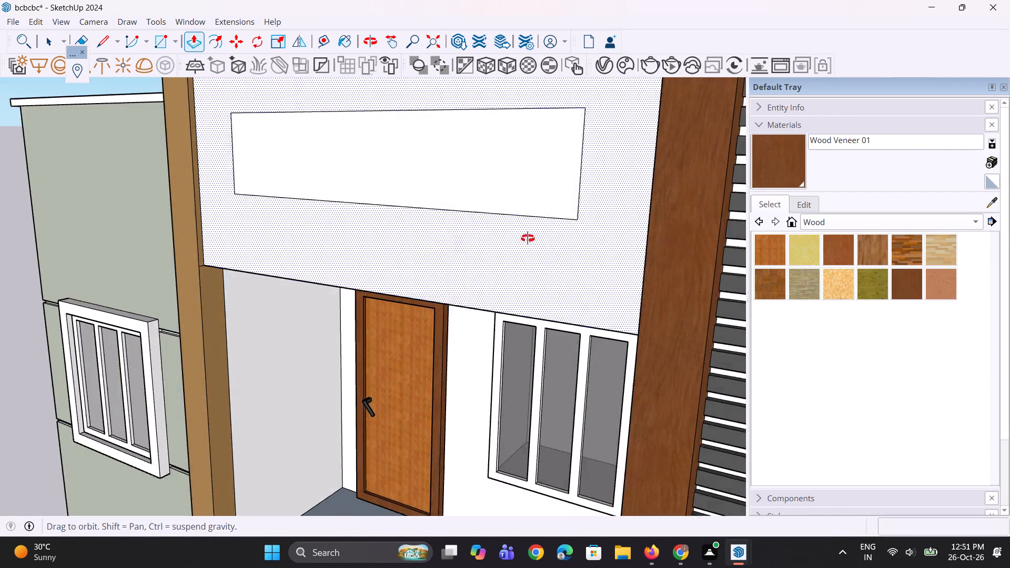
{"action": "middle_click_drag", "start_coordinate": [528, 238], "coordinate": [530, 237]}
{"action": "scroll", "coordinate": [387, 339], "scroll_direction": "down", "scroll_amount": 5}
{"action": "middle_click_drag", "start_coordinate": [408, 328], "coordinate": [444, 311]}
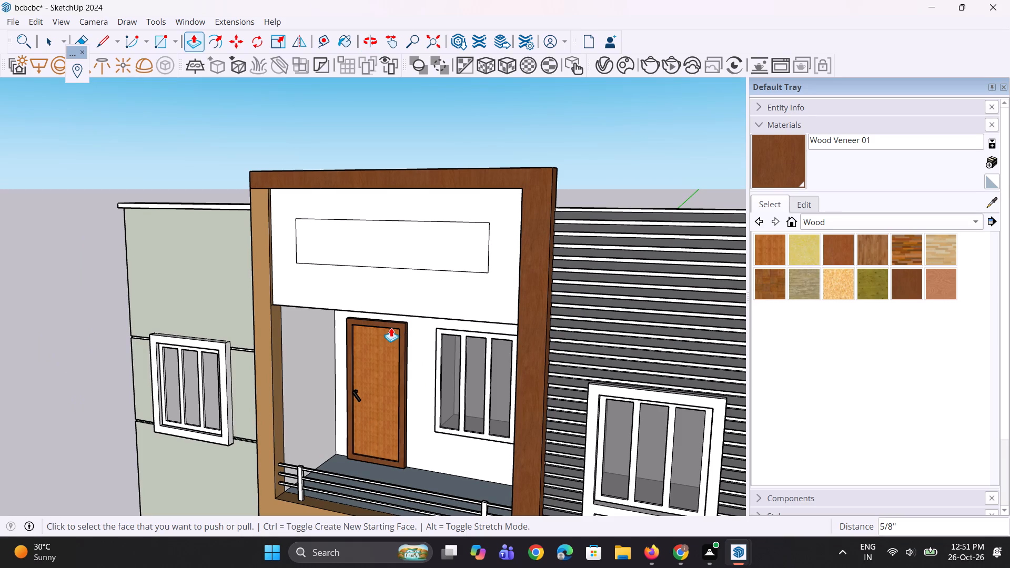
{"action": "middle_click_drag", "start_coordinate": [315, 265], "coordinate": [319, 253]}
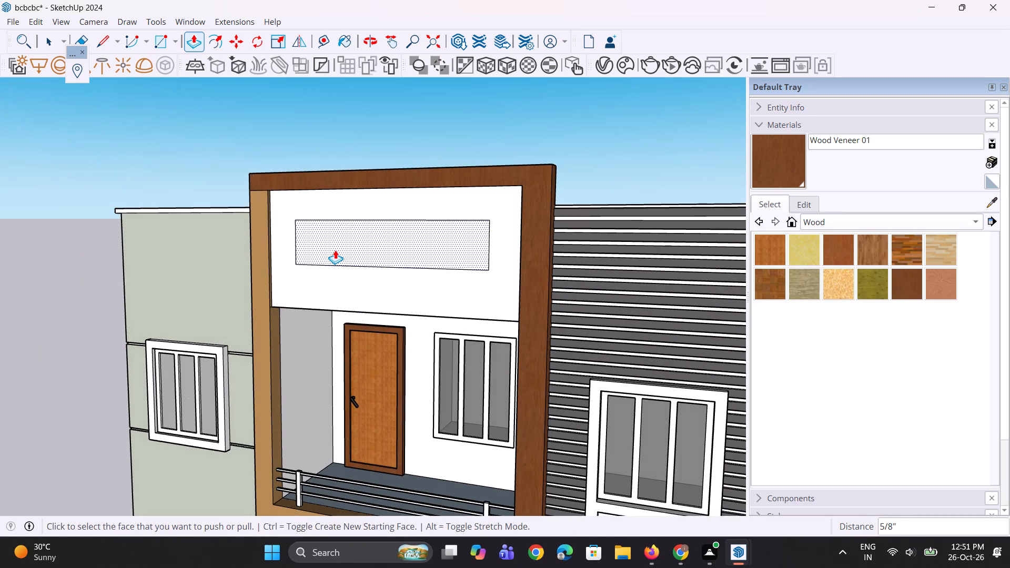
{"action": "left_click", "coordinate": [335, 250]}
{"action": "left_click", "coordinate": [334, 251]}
Extend the raised parapet panel above the top balcony downward by about 2' 11 1/2" from its bottom face.
{"action": "middle_click_drag", "start_coordinate": [342, 273], "coordinate": [365, 115]}
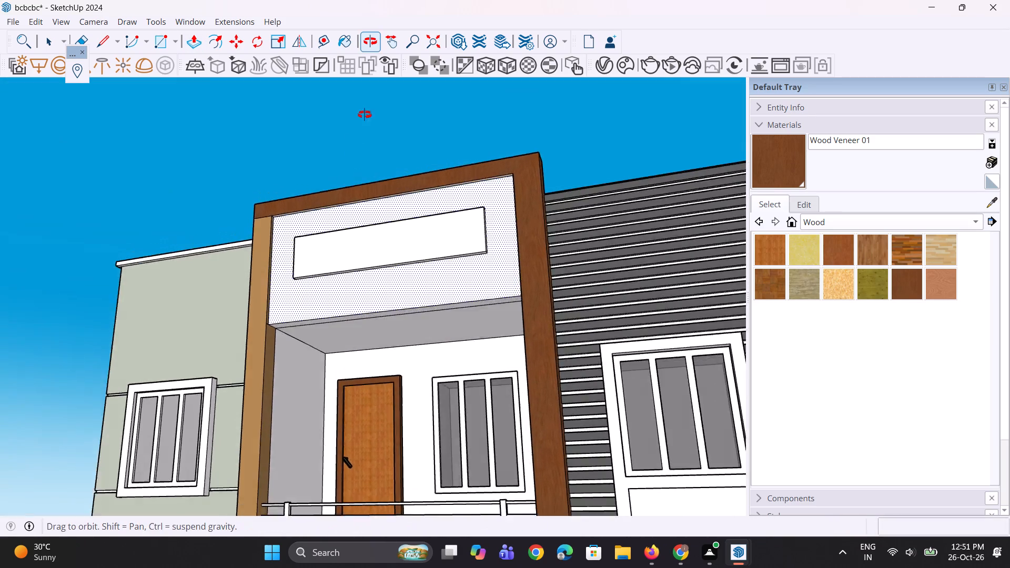
{"action": "middle_click_drag", "start_coordinate": [365, 115], "coordinate": [385, 72]}
{"action": "scroll", "coordinate": [364, 259], "scroll_direction": "up", "scroll_amount": 6}
{"action": "left_click", "coordinate": [406, 263]}
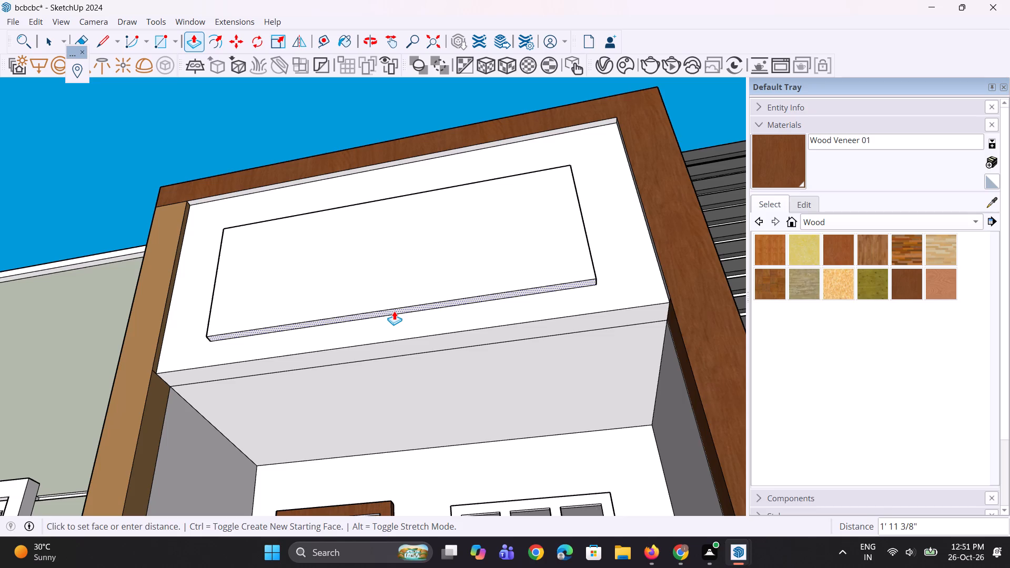
{"action": "left_click", "coordinate": [323, 348]}
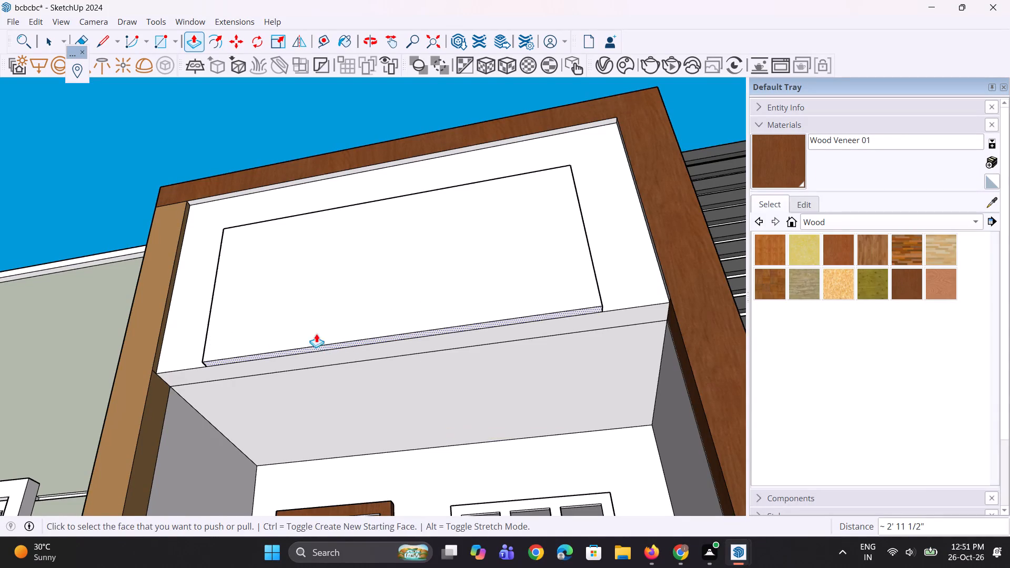
Extend the raised parapet panel above the top balcony sideways toward the slatted wing by about 1' 2 7/16".
{"action": "middle_click_drag", "start_coordinate": [285, 304], "coordinate": [322, 402]}
{"action": "scroll", "coordinate": [304, 276], "scroll_direction": "down", "scroll_amount": 6}
{"action": "middle_click_drag", "start_coordinate": [346, 290], "coordinate": [351, 413]}
{"action": "middle_click_drag", "start_coordinate": [376, 319], "coordinate": [362, 288]}
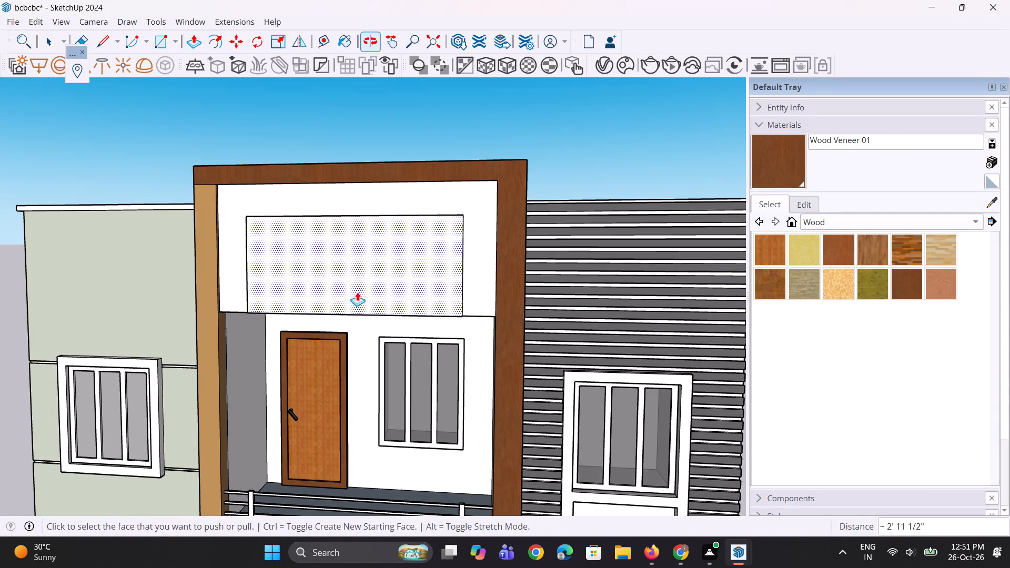
{"action": "key", "text": "space"}
{"action": "scroll", "coordinate": [351, 324], "scroll_direction": "down", "scroll_amount": 4}
{"action": "key", "text": "space"}
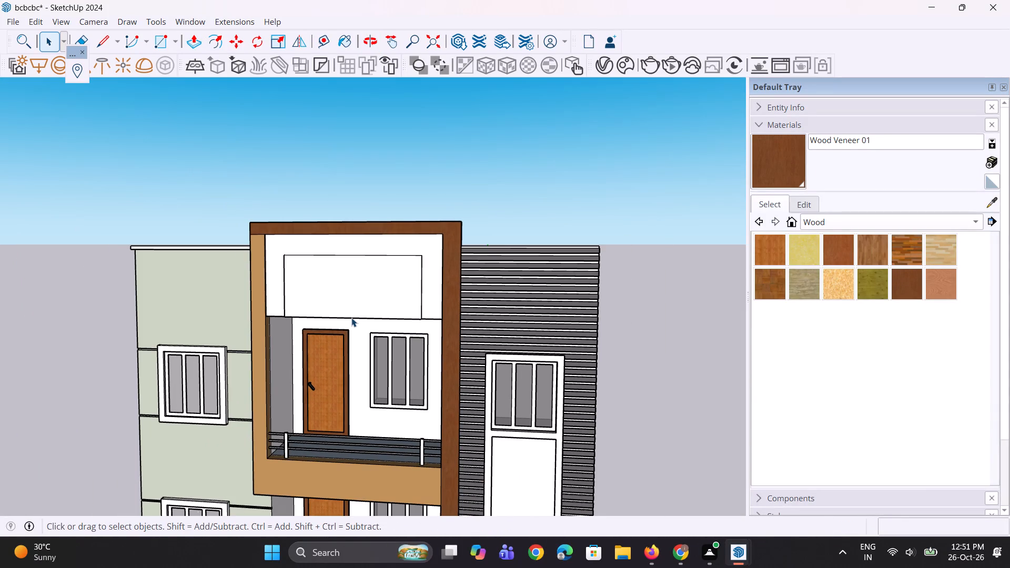
{"action": "middle_click_drag", "start_coordinate": [433, 300], "coordinate": [226, 340]}
{"action": "scroll", "coordinate": [472, 282], "scroll_direction": "up", "scroll_amount": 6}
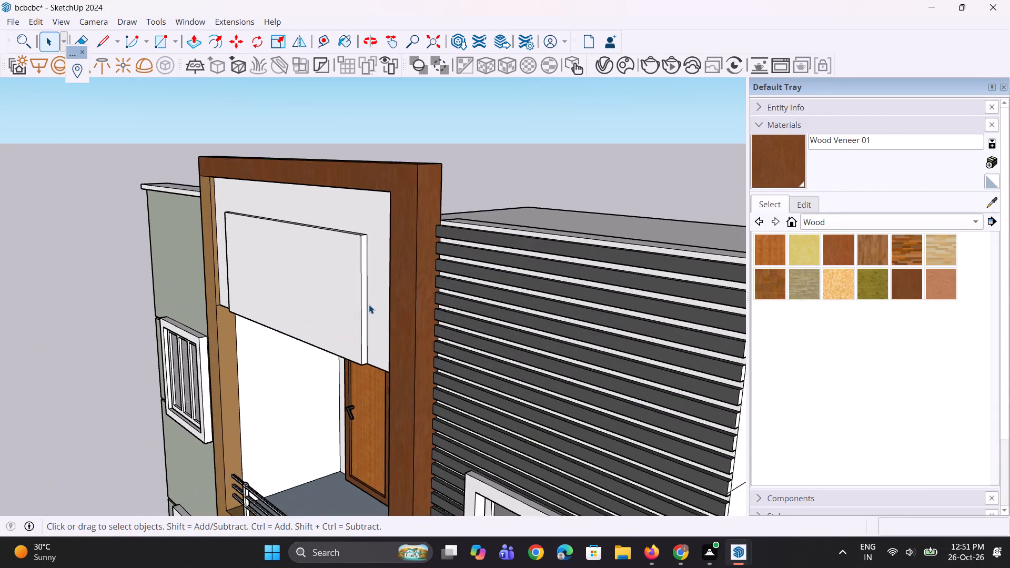
{"action": "scroll", "coordinate": [369, 305], "scroll_direction": "up", "scroll_amount": 2}
{"action": "key", "text": "p"}
{"action": "scroll", "coordinate": [370, 306], "scroll_direction": "up", "scroll_amount": 3}
{"action": "left_click", "coordinate": [361, 303]}
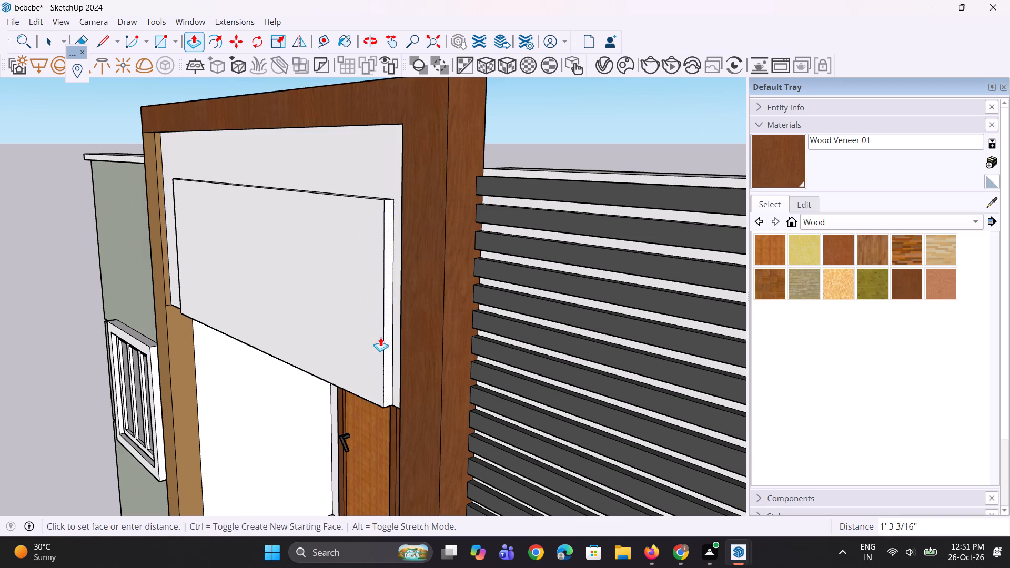
{"action": "left_click", "coordinate": [379, 335]}
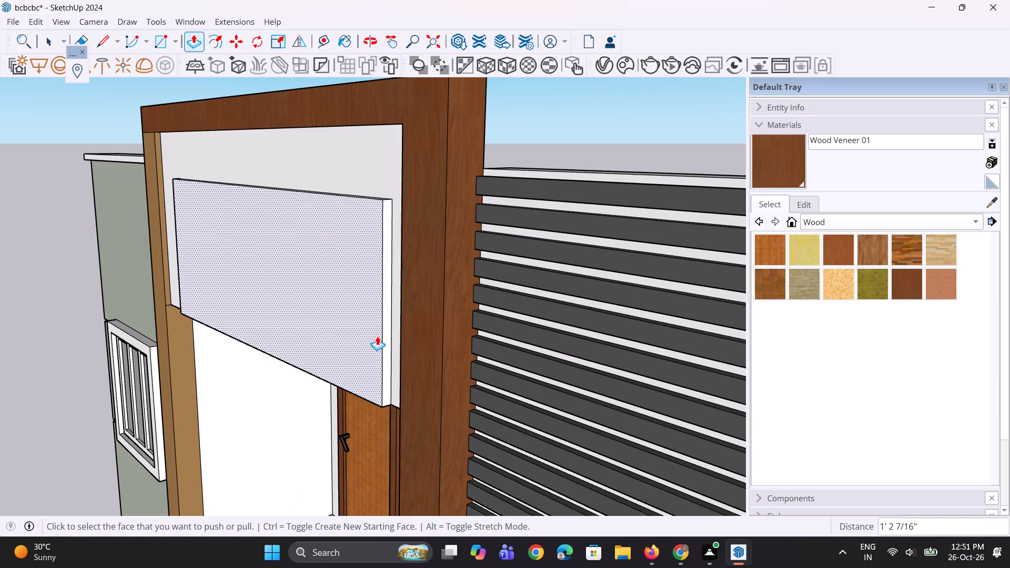
Extend the raised parapet panel's opposite end toward the green-grey wing by the same 1' 2 7/16".
{"action": "middle_click_drag", "start_coordinate": [307, 358], "coordinate": [710, 280]}
{"action": "scroll", "coordinate": [311, 281], "scroll_direction": "up", "scroll_amount": 1}
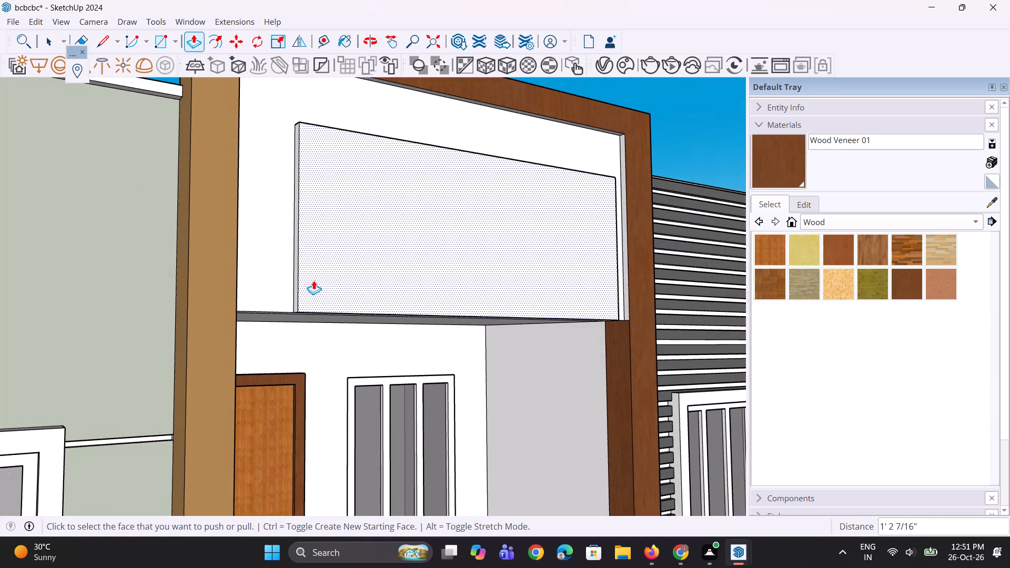
{"action": "scroll", "coordinate": [314, 280], "scroll_direction": "up", "scroll_amount": 1}
{"action": "double_click", "coordinate": [289, 269]}
{"action": "middle_click_drag", "start_coordinate": [365, 302], "coordinate": [278, 324]}
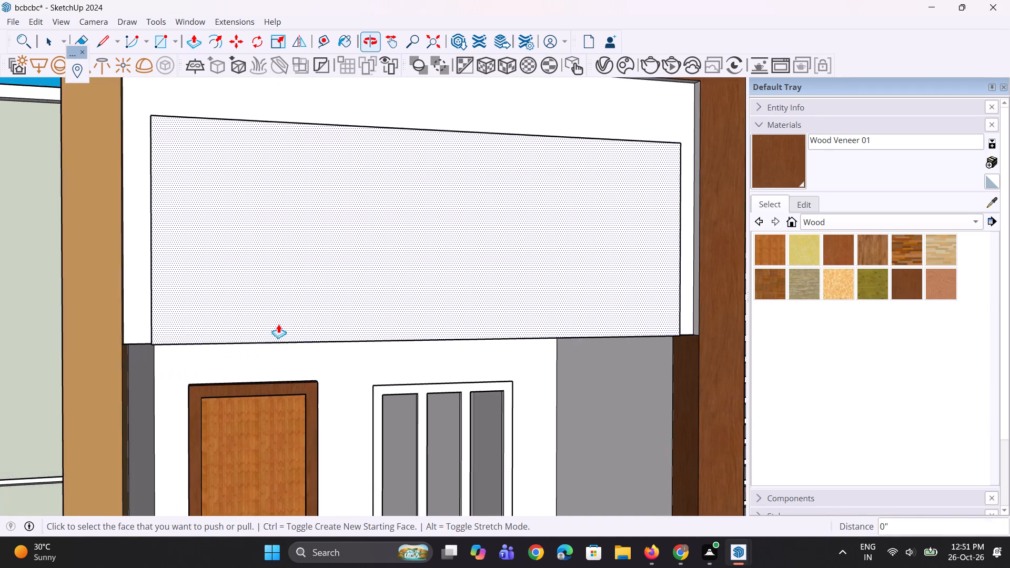
Sample Generic#2 from the green-grey wall and paint the parapet face around the raised panel with it.
{"action": "scroll", "coordinate": [276, 330], "scroll_direction": "down", "scroll_amount": 6}
{"action": "middle_click_drag", "start_coordinate": [320, 346], "coordinate": [270, 351]}
{"action": "scroll", "coordinate": [291, 356], "scroll_direction": "down", "scroll_amount": 4}
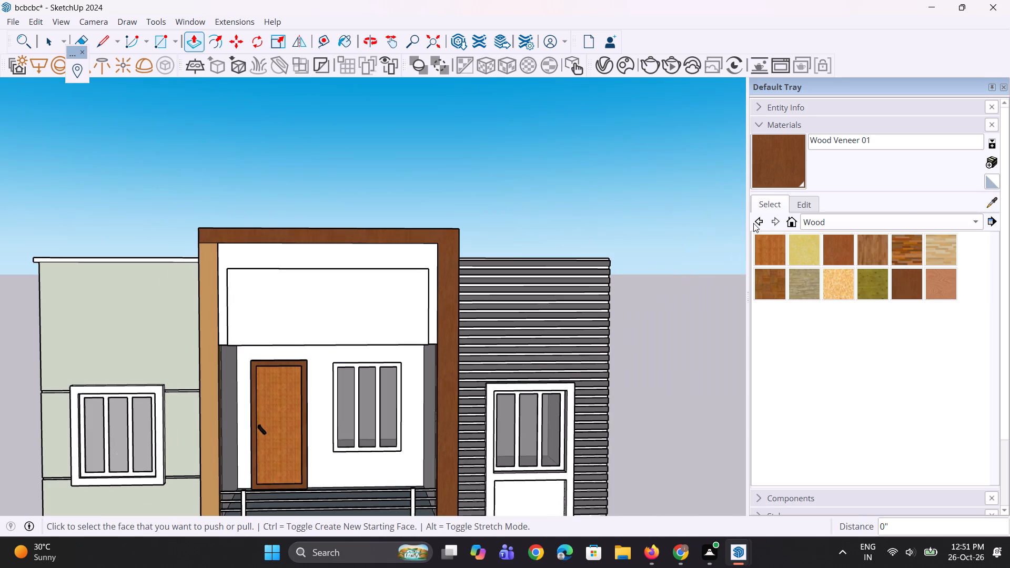
{"action": "left_click", "coordinate": [993, 202]}
{"action": "scroll", "coordinate": [269, 333], "scroll_direction": "up", "scroll_amount": 1}
{"action": "left_click", "coordinate": [159, 315]}
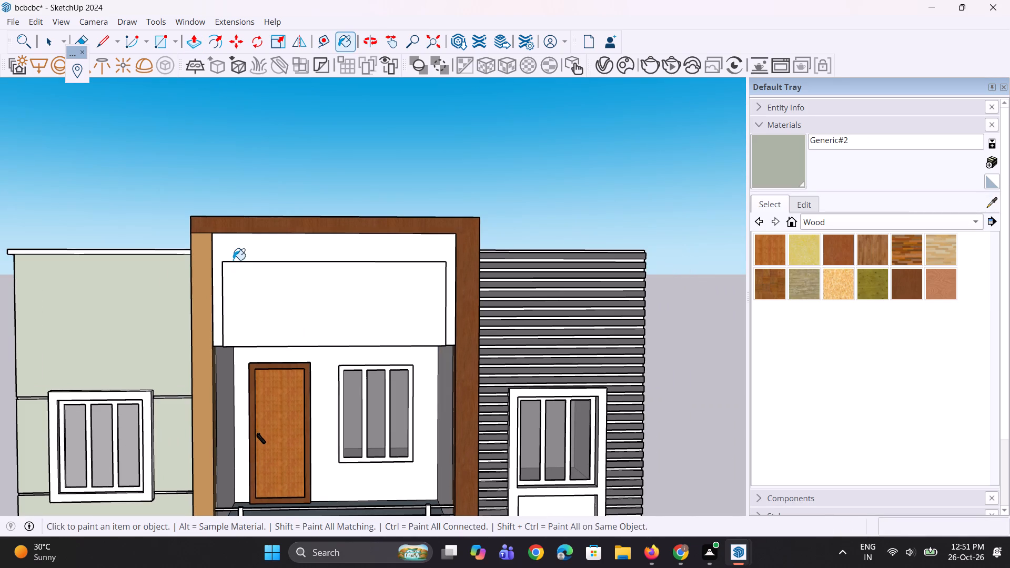
{"action": "left_click", "coordinate": [234, 253]}
{"action": "middle_click_drag", "start_coordinate": [278, 333], "coordinate": [246, 340]}
{"action": "scroll", "coordinate": [267, 371], "scroll_direction": "down", "scroll_amount": 5}
{"action": "middle_click_drag", "start_coordinate": [292, 378], "coordinate": [316, 358]}
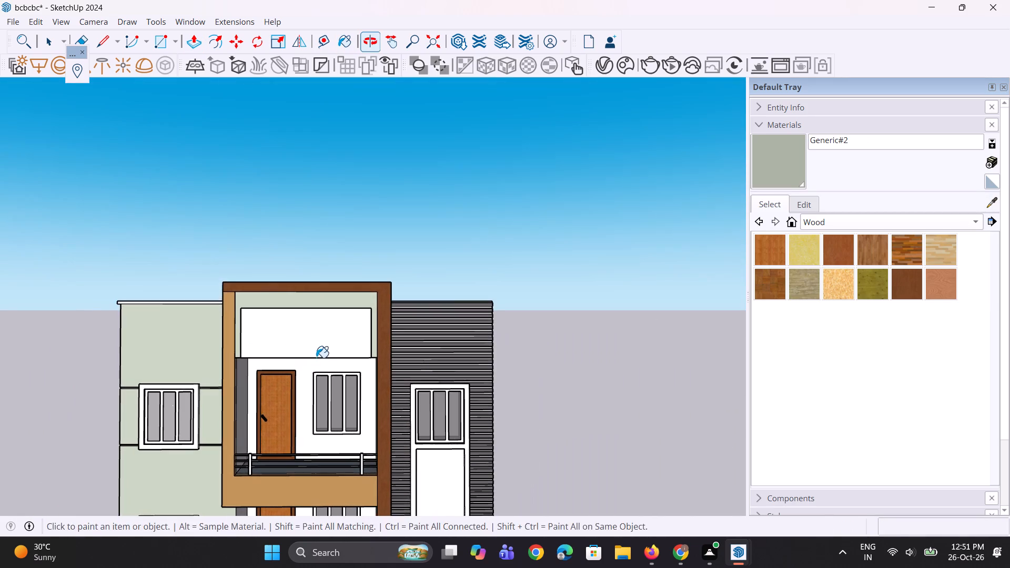
{"action": "type", "text": "b"}
{"action": "key", "text": "space"}
Sample Generic#1 from the dark slat cladding and paint the top balcony railing's top rail and window-side post.
{"action": "scroll", "coordinate": [316, 359], "scroll_direction": "down", "scroll_amount": 5}
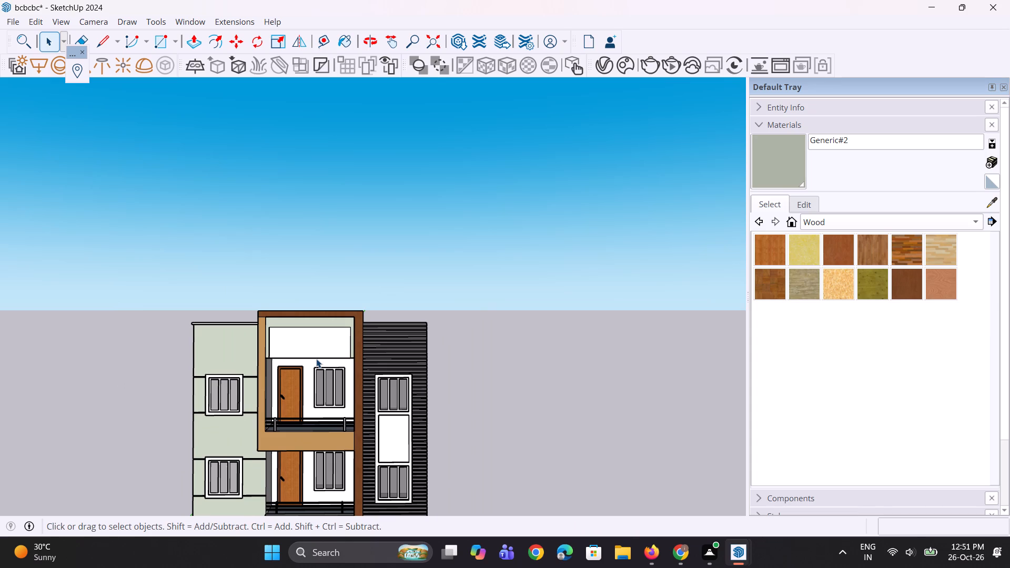
{"action": "scroll", "coordinate": [285, 478], "scroll_direction": "up", "scroll_amount": 3}
{"action": "scroll", "coordinate": [270, 400], "scroll_direction": "up", "scroll_amount": 10}
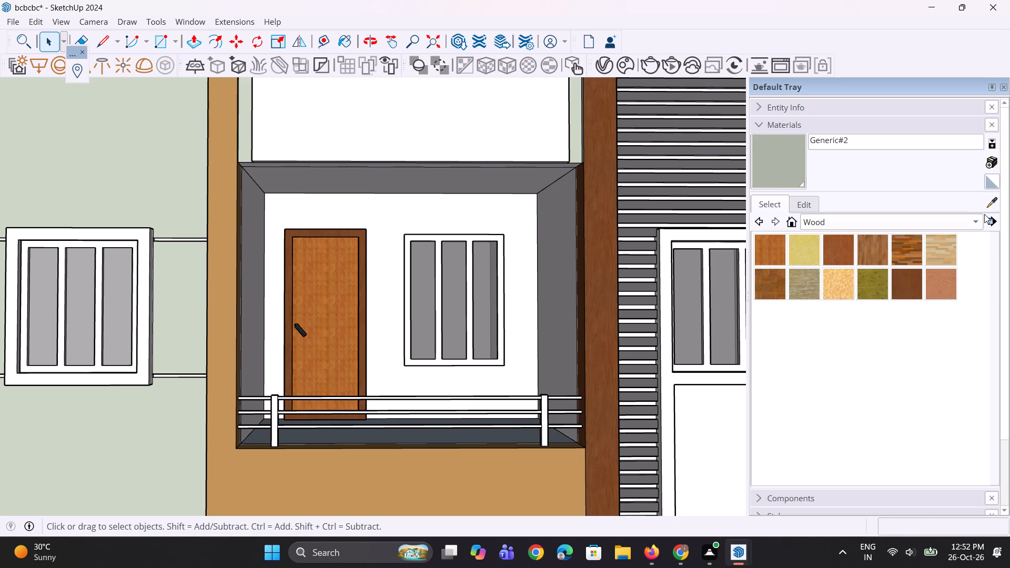
{"action": "left_click", "coordinate": [999, 196]}
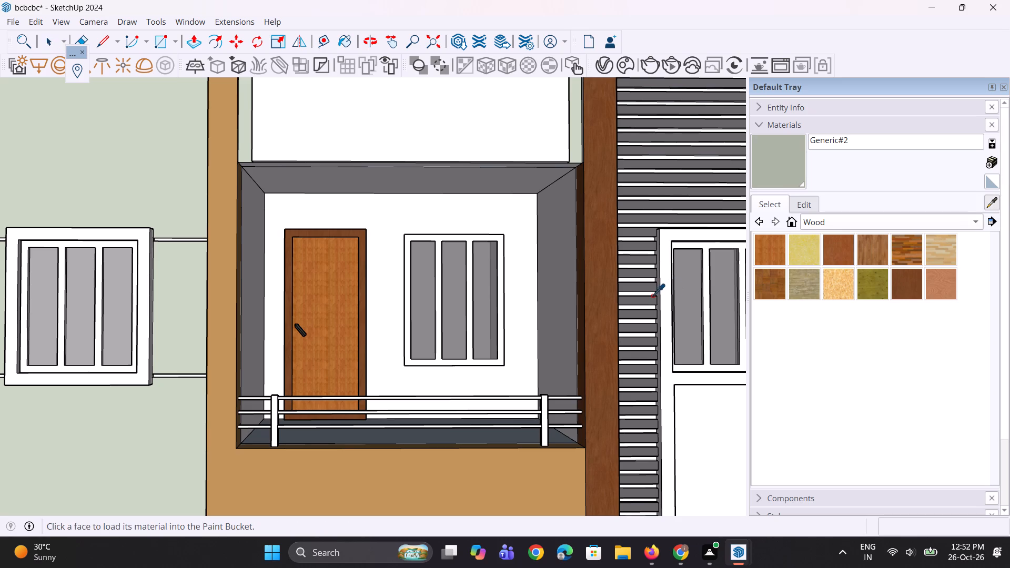
{"action": "left_click", "coordinate": [652, 296]}
{"action": "left_click", "coordinate": [995, 199]}
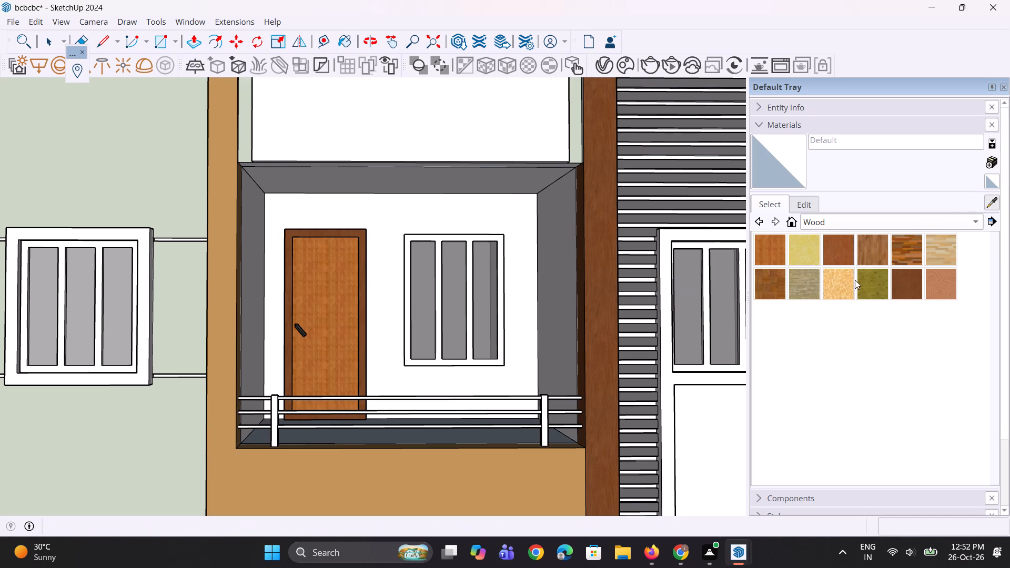
{"action": "scroll", "coordinate": [694, 346], "scroll_direction": "up", "scroll_amount": 2}
{"action": "left_click", "coordinate": [642, 358]}
{"action": "scroll", "coordinate": [508, 414], "scroll_direction": "up", "scroll_amount": 2}
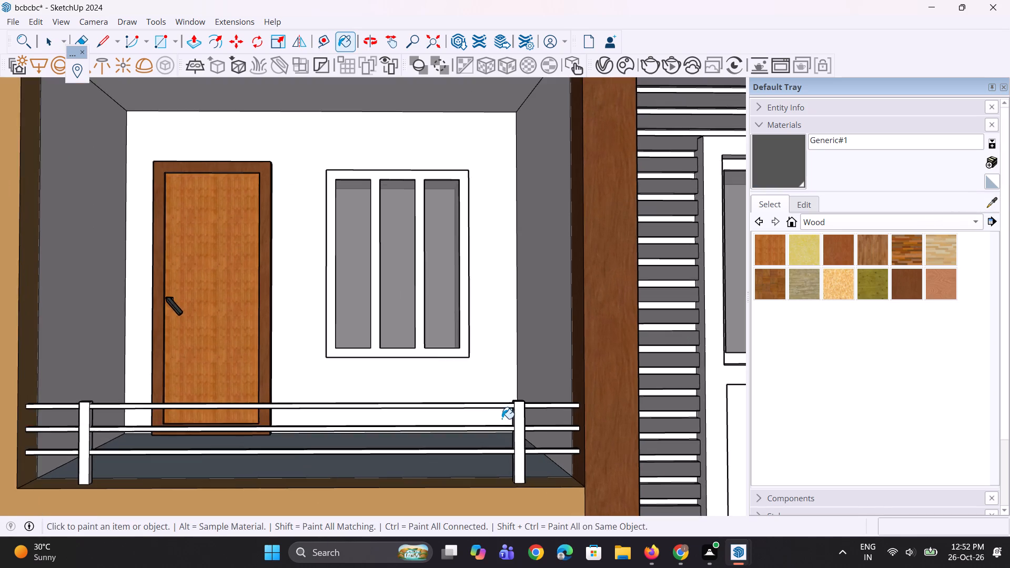
{"action": "scroll", "coordinate": [517, 421], "scroll_direction": "up", "scroll_amount": 2}
{"action": "left_click", "coordinate": [520, 421]}
{"action": "scroll", "coordinate": [518, 412], "scroll_direction": "up", "scroll_amount": 1}
{"action": "middle_click_drag", "start_coordinate": [518, 412], "coordinate": [522, 500]}
{"action": "scroll", "coordinate": [551, 426], "scroll_direction": "up", "scroll_amount": 4}
{"action": "left_click", "coordinate": [556, 415]}
{"action": "scroll", "coordinate": [543, 423], "scroll_direction": "up", "scroll_amount": 1}
{"action": "left_click", "coordinate": [543, 423]}
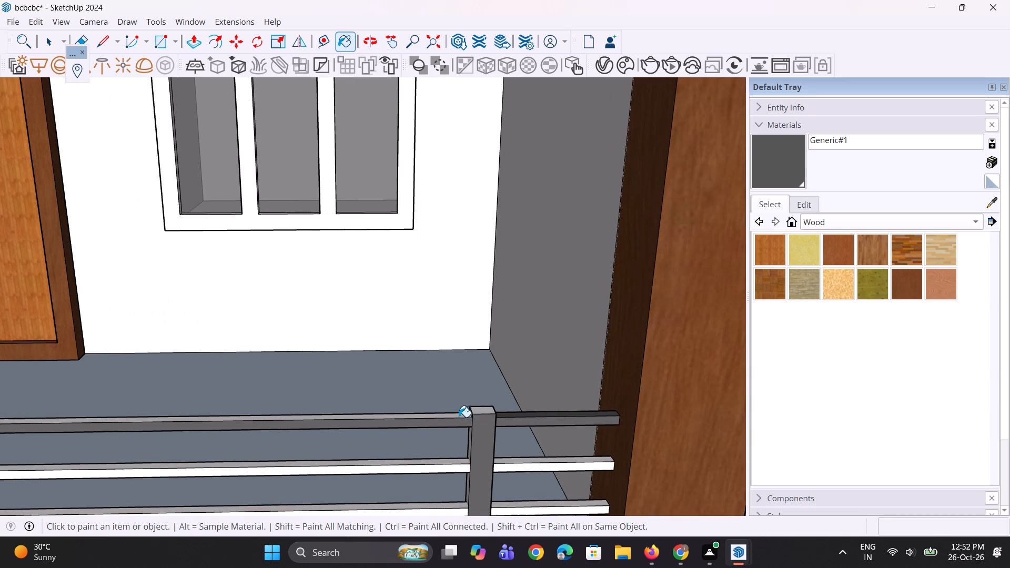
{"action": "left_click", "coordinate": [458, 415]}
{"action": "left_click", "coordinate": [485, 410]}
Paint the front and top faces of the top balcony railing's middle and bottom rails with Generic#1.
{"action": "scroll", "coordinate": [510, 460], "scroll_direction": "up", "scroll_amount": 1}
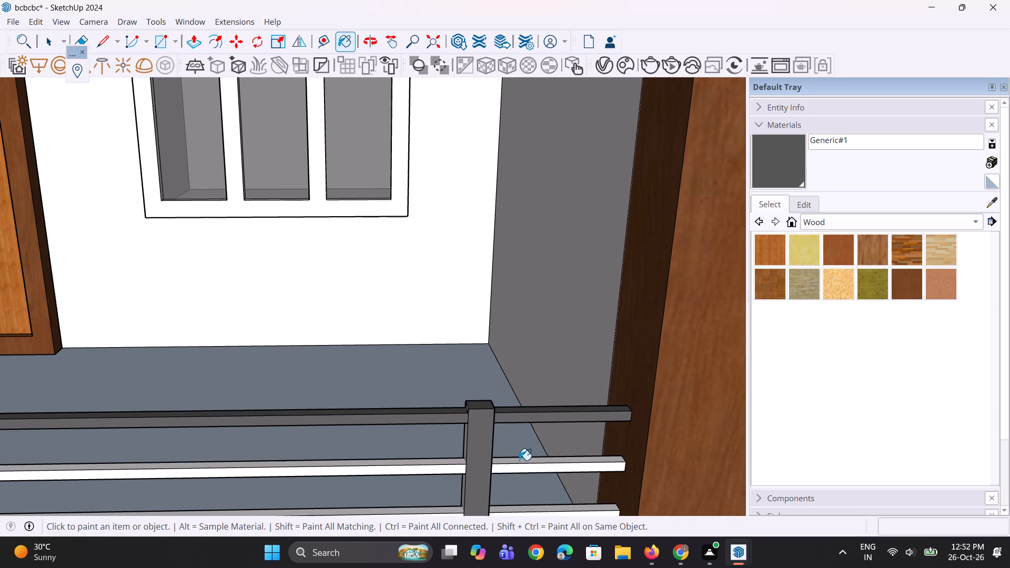
{"action": "left_click", "coordinate": [520, 460]}
{"action": "left_click", "coordinate": [453, 469]}
{"action": "scroll", "coordinate": [481, 388], "scroll_direction": "down", "scroll_amount": 4}
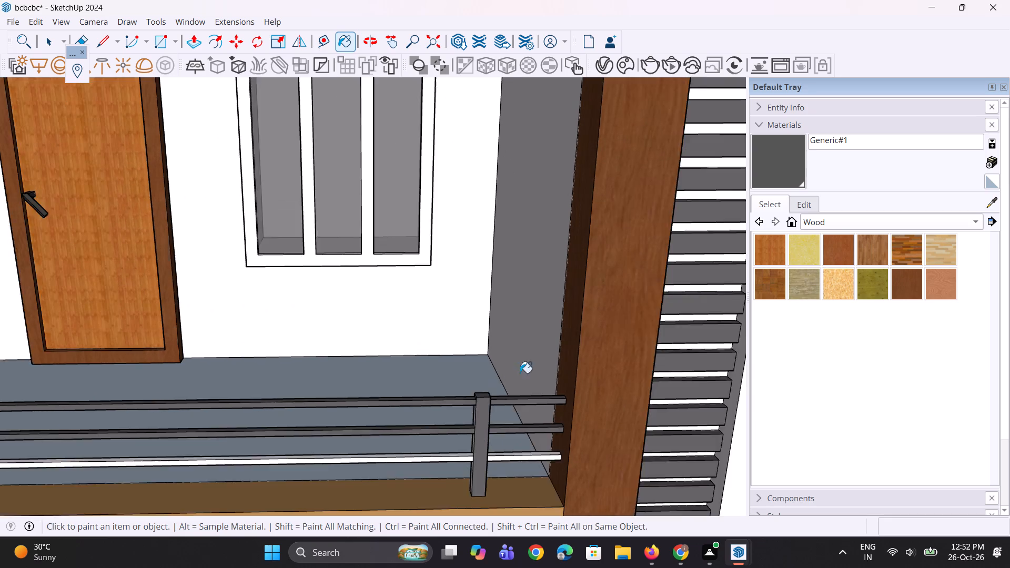
{"action": "scroll", "coordinate": [520, 373], "scroll_direction": "down", "scroll_amount": 6}
{"action": "scroll", "coordinate": [220, 450], "scroll_direction": "up", "scroll_amount": 4}
{"action": "scroll", "coordinate": [177, 427], "scroll_direction": "up", "scroll_amount": 10}
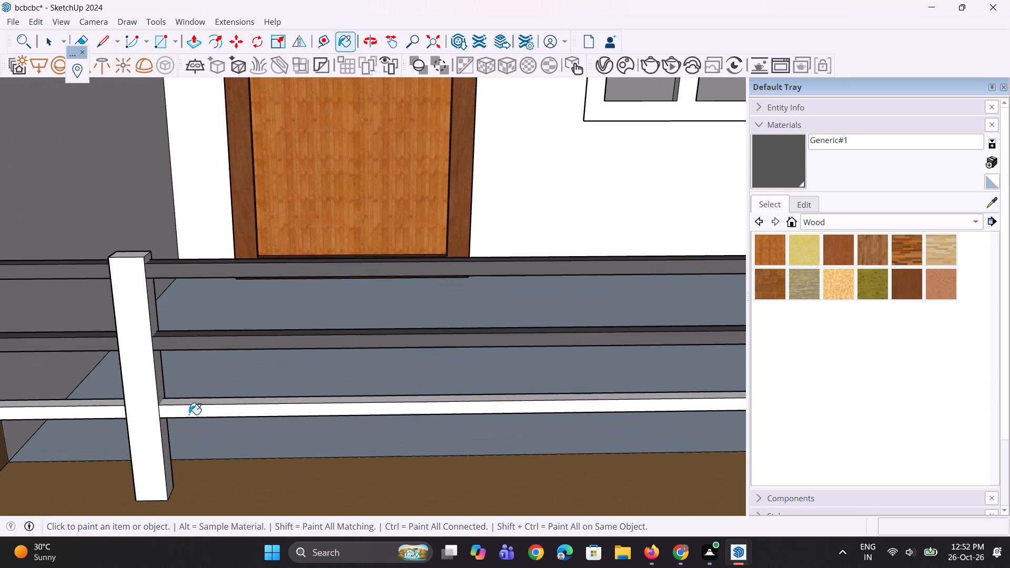
{"action": "left_click", "coordinate": [189, 410]}
{"action": "left_click", "coordinate": [194, 403]}
Paint the top balcony's door-side railing post and the remaining side face of the window-side post with Generic#1.
{"action": "left_click", "coordinate": [149, 399]}
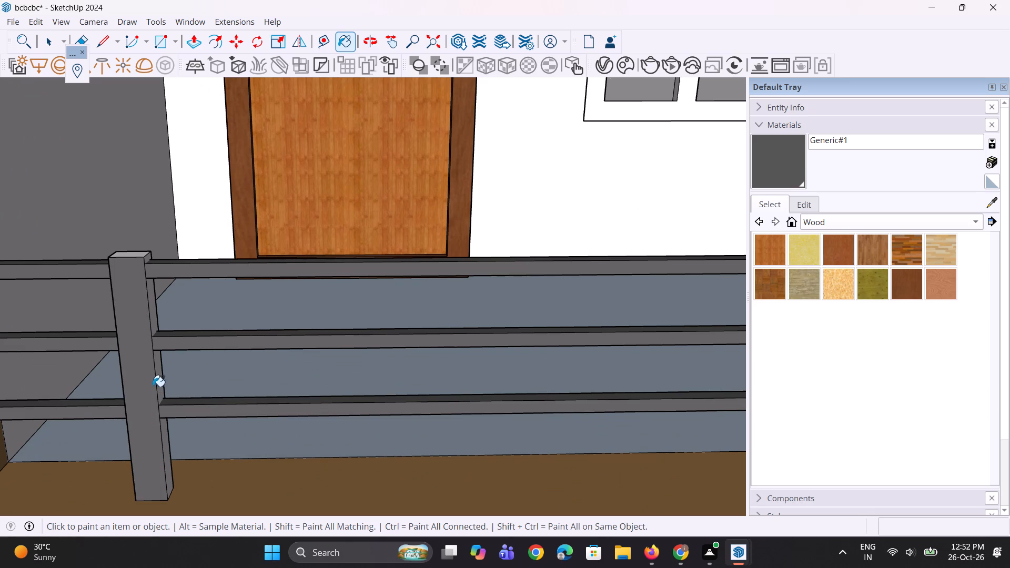
{"action": "left_click", "coordinate": [156, 382]}
{"action": "left_click", "coordinate": [137, 255]}
{"action": "scroll", "coordinate": [164, 287], "scroll_direction": "up", "scroll_amount": 2}
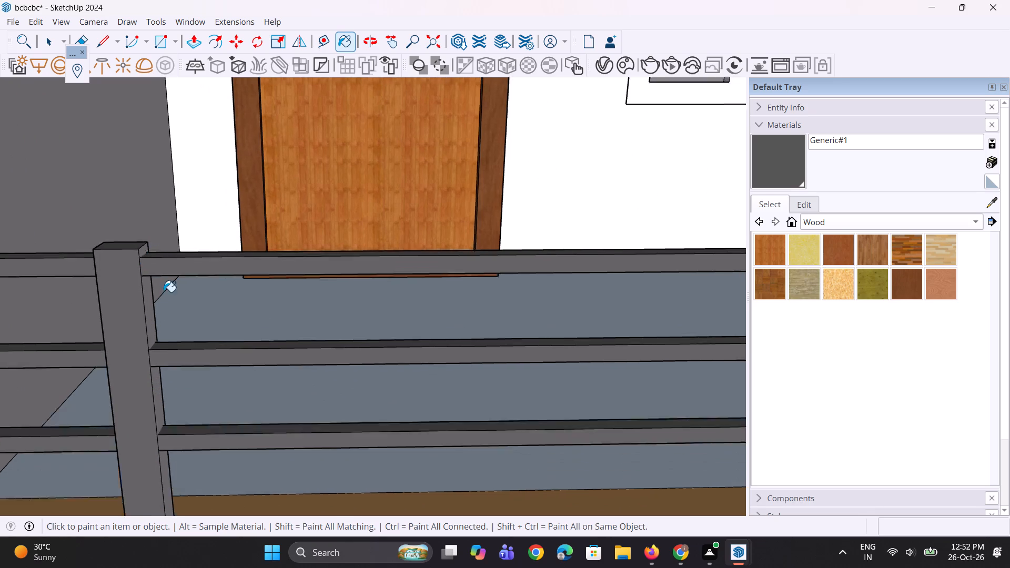
{"action": "scroll", "coordinate": [164, 292], "scroll_direction": "up", "scroll_amount": 1}
{"action": "left_click", "coordinate": [135, 312]}
{"action": "scroll", "coordinate": [108, 380], "scroll_direction": "up", "scroll_amount": 1}
{"action": "middle_click_drag", "start_coordinate": [114, 380], "coordinate": [272, 332]}
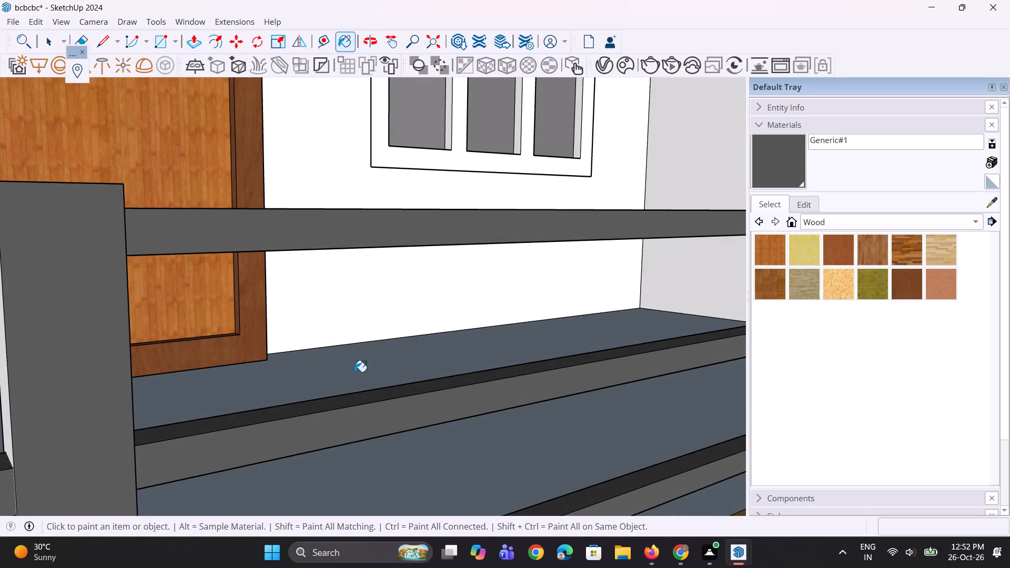
{"action": "scroll", "coordinate": [362, 374], "scroll_direction": "down", "scroll_amount": 5}
{"action": "scroll", "coordinate": [232, 390], "scroll_direction": "up", "scroll_amount": 3}
{"action": "left_click", "coordinate": [324, 364]}
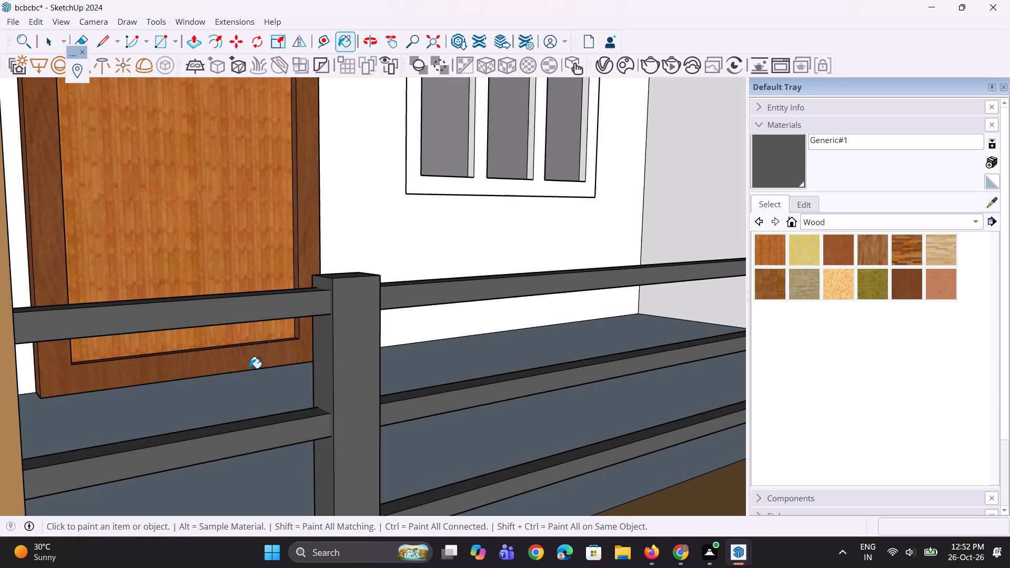
{"action": "scroll", "coordinate": [200, 367], "scroll_direction": "down", "scroll_amount": 9}
{"action": "middle_click_drag", "start_coordinate": [509, 368], "coordinate": [498, 427]}
{"action": "scroll", "coordinate": [543, 368], "scroll_direction": "up", "scroll_amount": 5}
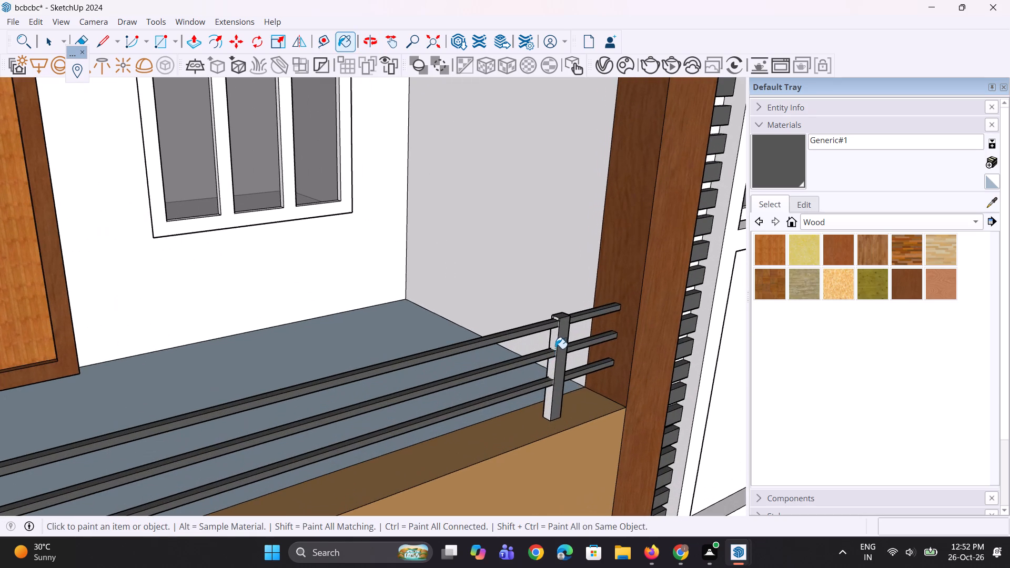
{"action": "left_click", "coordinate": [556, 343]}
Paint the undersides of the top balcony railing's three rails with Generic#1.
{"action": "middle_click_drag", "start_coordinate": [535, 328], "coordinate": [446, 168]}
{"action": "scroll", "coordinate": [452, 221], "scroll_direction": "up", "scroll_amount": 2}
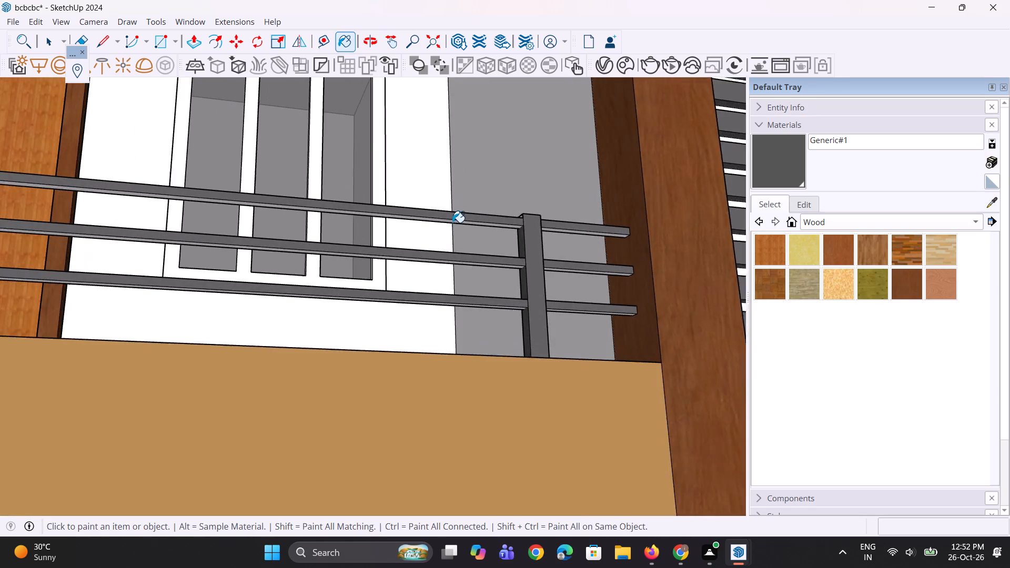
{"action": "scroll", "coordinate": [452, 222], "scroll_direction": "up", "scroll_amount": 4}
{"action": "middle_click_drag", "start_coordinate": [469, 224], "coordinate": [471, 178]}
{"action": "scroll", "coordinate": [484, 224], "scroll_direction": "up", "scroll_amount": 5}
{"action": "left_click", "coordinate": [506, 211]}
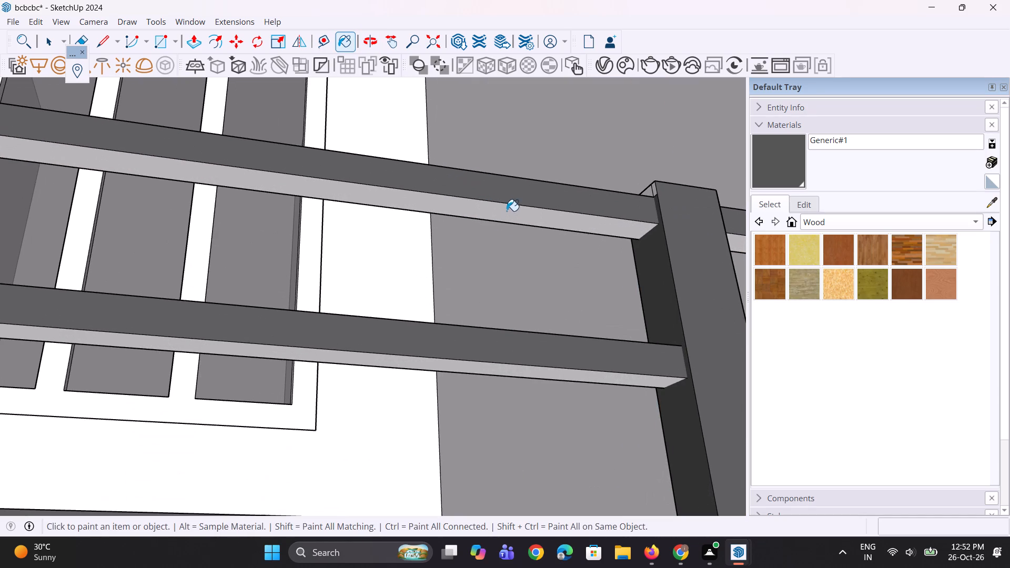
{"action": "left_click", "coordinate": [517, 374]}
{"action": "middle_click_drag", "start_coordinate": [514, 351], "coordinate": [508, 290]}
{"action": "scroll", "coordinate": [473, 302], "scroll_direction": "down", "scroll_amount": 5}
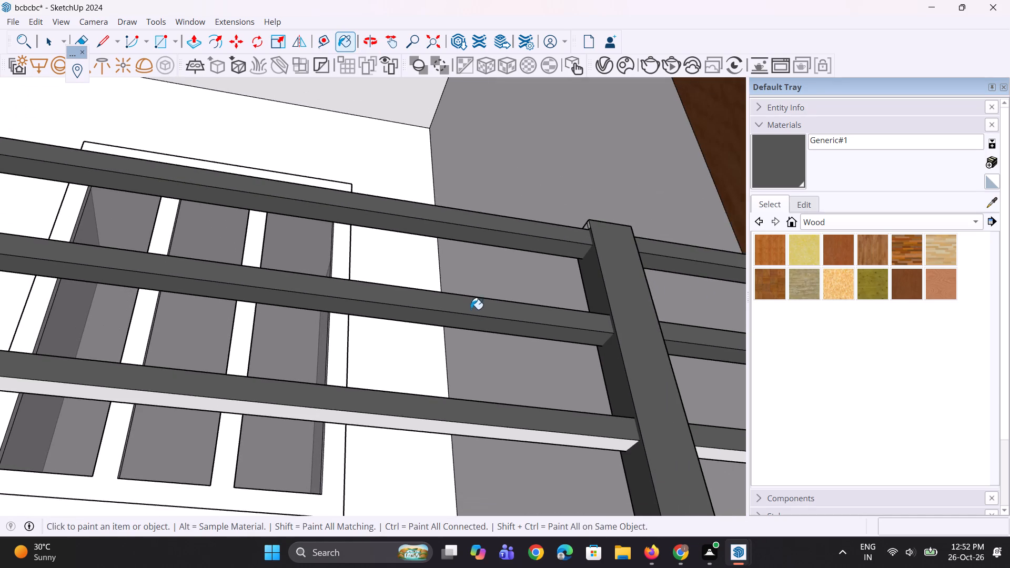
{"action": "left_click", "coordinate": [493, 429]}
Paint the top rail and the front and top of the window-side post on the second-highest balcony's railing with Generic#1.
{"action": "scroll", "coordinate": [493, 385], "scroll_direction": "down", "scroll_amount": 11}
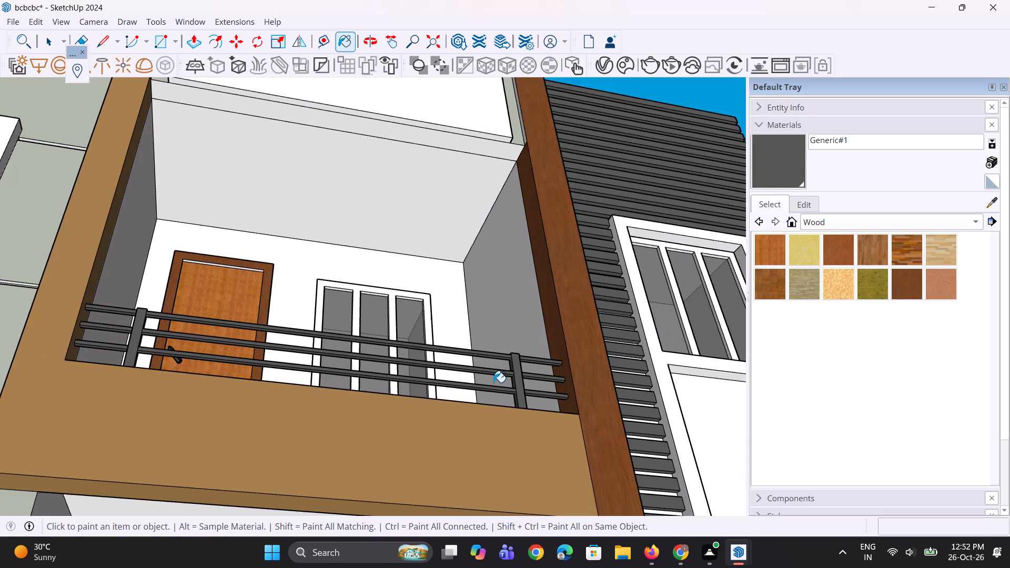
{"action": "scroll", "coordinate": [230, 320], "scroll_direction": "down", "scroll_amount": 5}
{"action": "scroll", "coordinate": [347, 338], "scroll_direction": "down", "scroll_amount": 9}
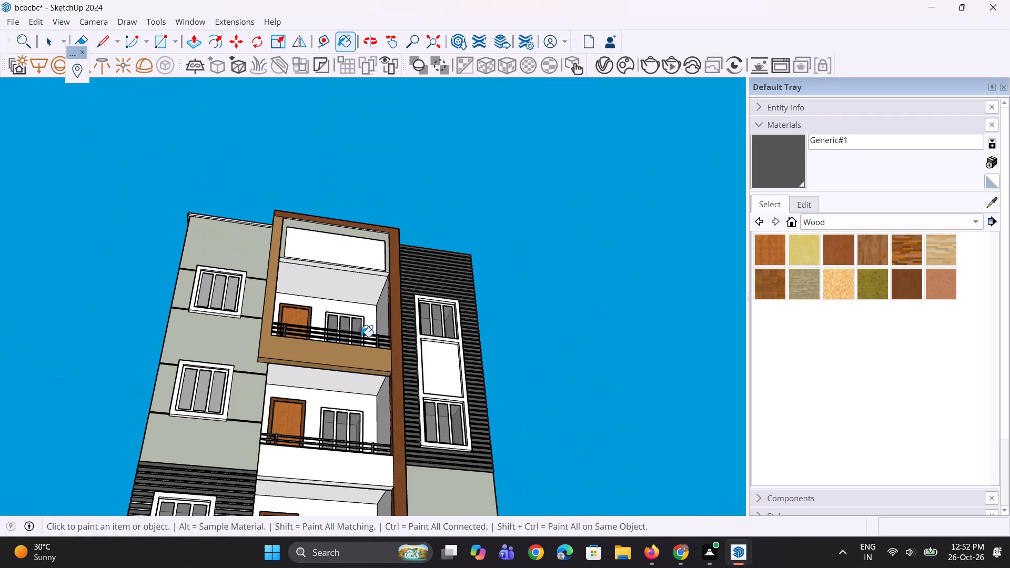
{"action": "middle_click_drag", "start_coordinate": [344, 355], "coordinate": [300, 417]}
{"action": "scroll", "coordinate": [267, 339], "scroll_direction": "down", "scroll_amount": 5}
{"action": "middle_click_drag", "start_coordinate": [286, 397], "coordinate": [225, 564]}
{"action": "scroll", "coordinate": [300, 391], "scroll_direction": "up", "scroll_amount": 4}
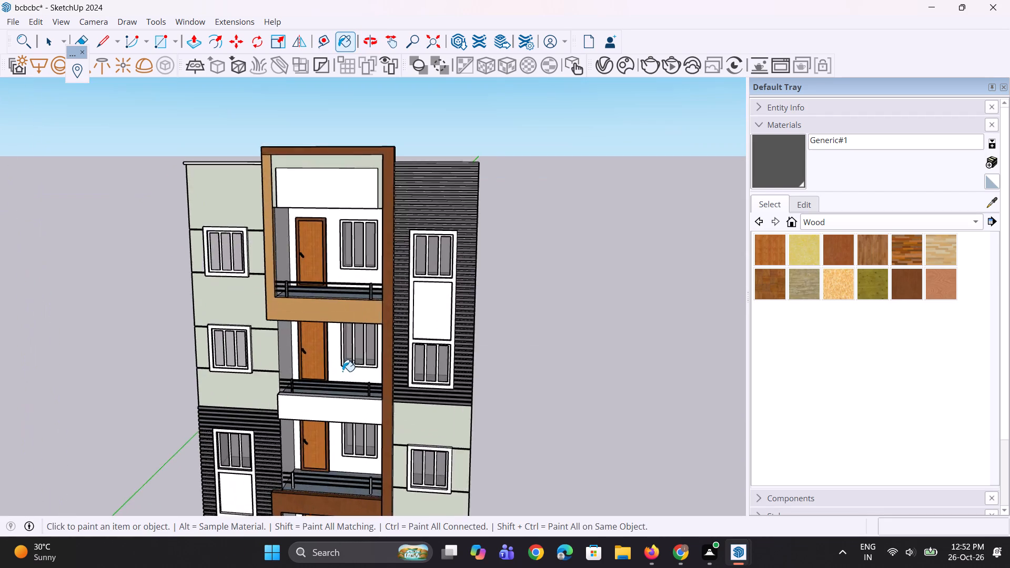
{"action": "scroll", "coordinate": [347, 376], "scroll_direction": "up", "scroll_amount": 20}
{"action": "scroll", "coordinate": [347, 376], "scroll_direction": "up", "scroll_amount": 6}
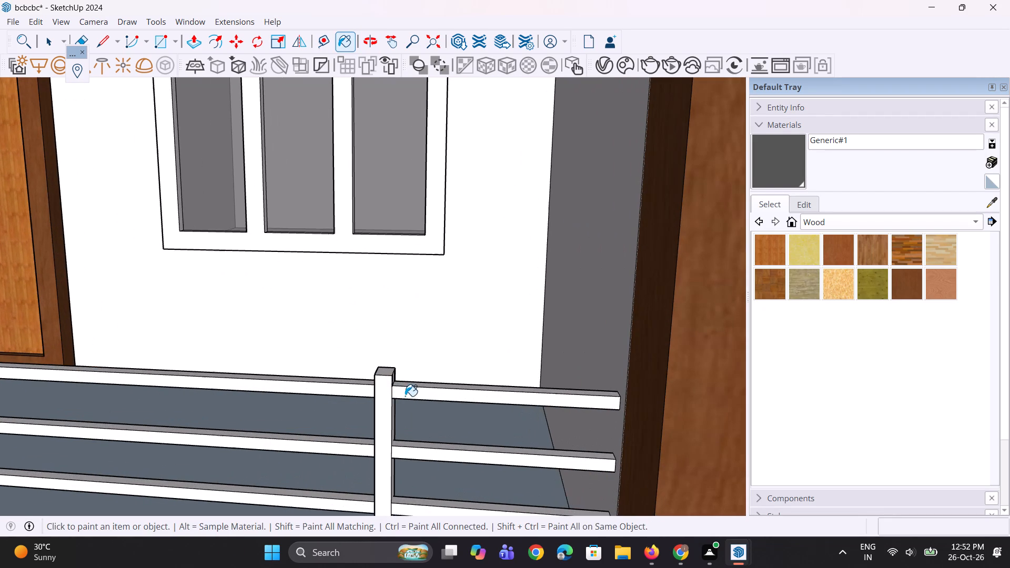
{"action": "left_click", "coordinate": [425, 385]}
{"action": "left_click", "coordinate": [410, 390]}
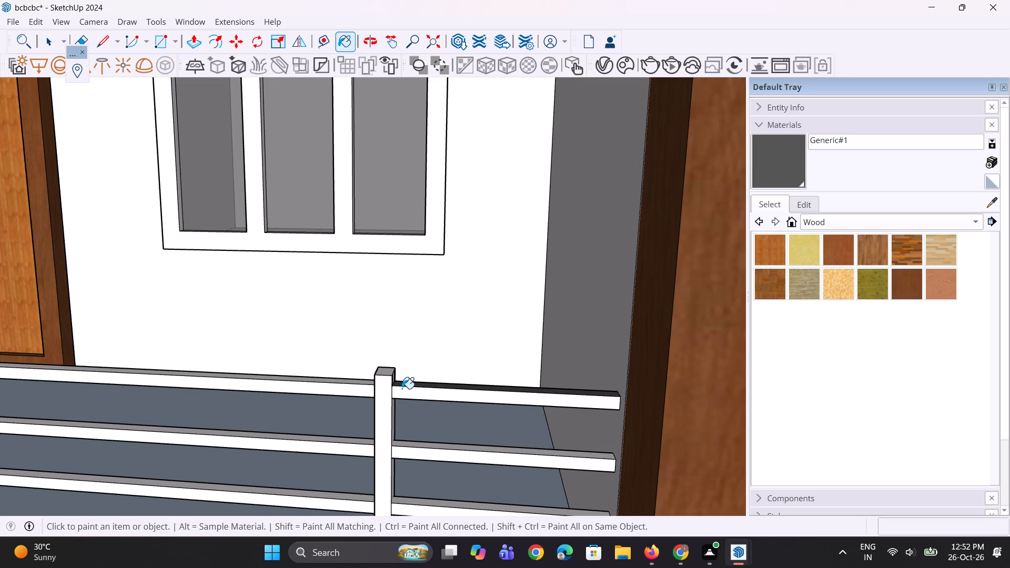
{"action": "left_click", "coordinate": [357, 381]}
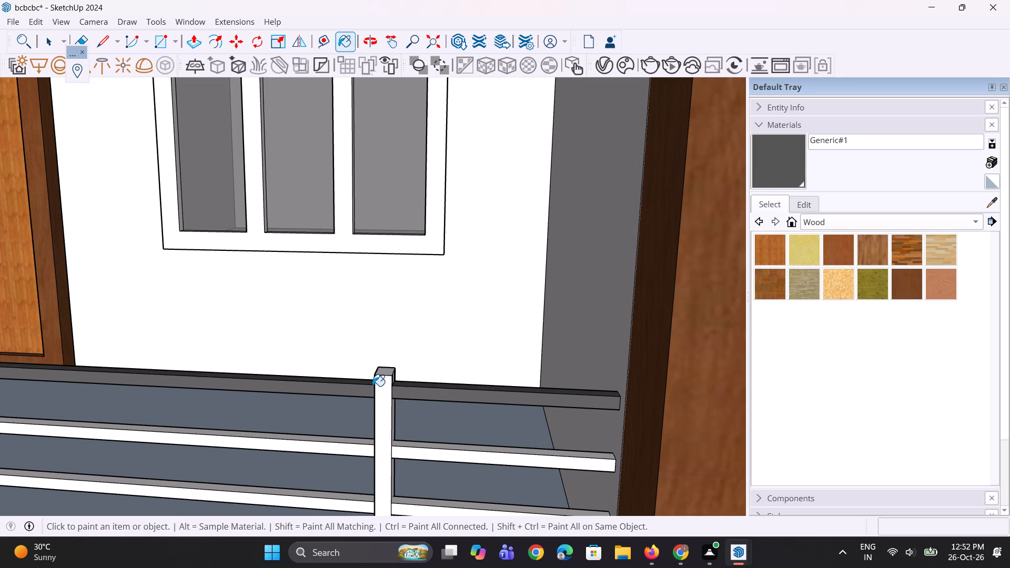
{"action": "left_click", "coordinate": [382, 388]}
{"action": "left_click", "coordinate": [388, 370]}
Paint the window-side post's outer side and the front and top faces of the railing's middle and bottom rails with Generic#1.
{"action": "middle_click_drag", "start_coordinate": [392, 409], "coordinate": [335, 404]}
{"action": "scroll", "coordinate": [367, 409], "scroll_direction": "up", "scroll_amount": 3}
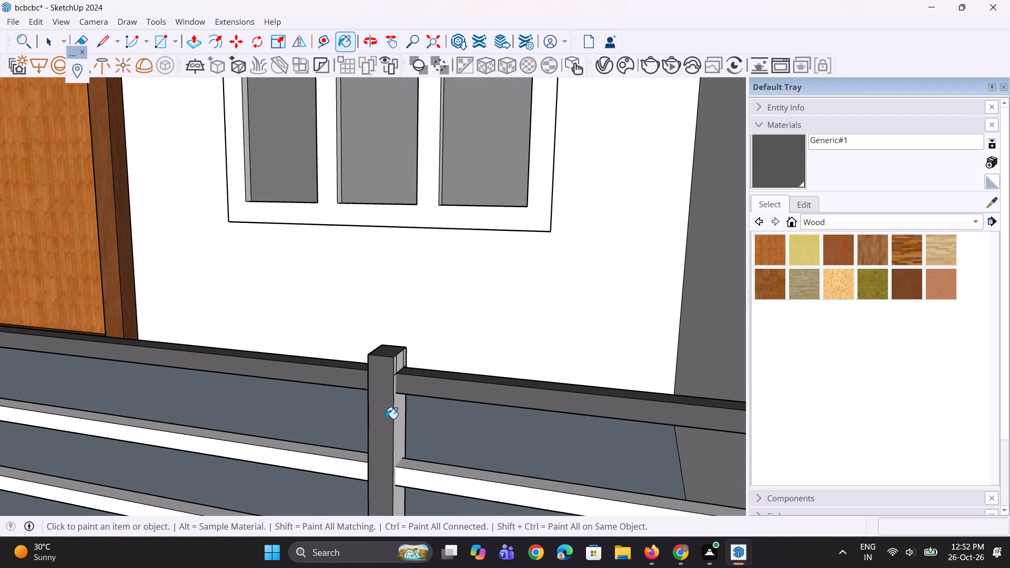
{"action": "left_click", "coordinate": [399, 418]}
{"action": "left_click", "coordinate": [422, 471]}
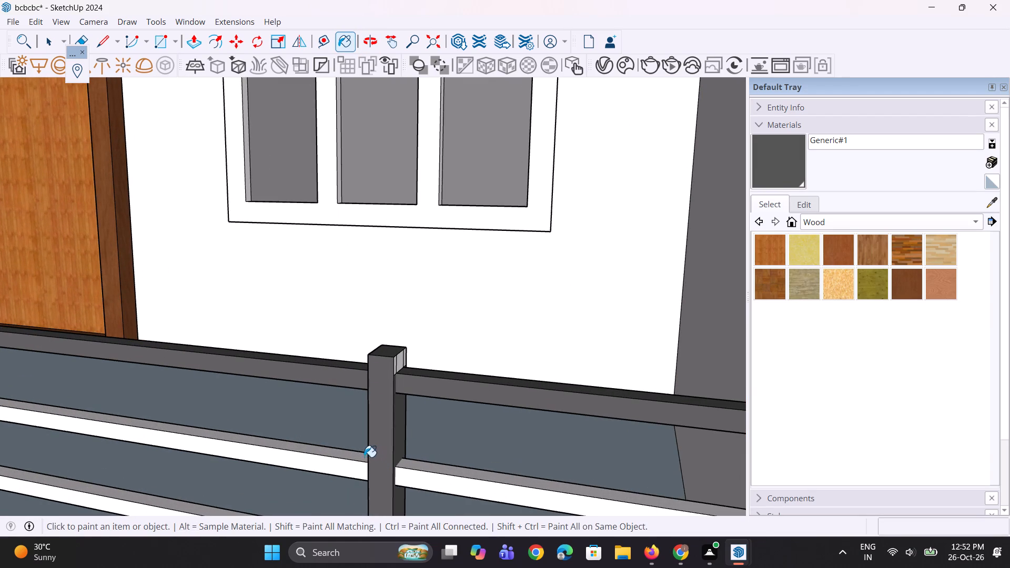
{"action": "left_click", "coordinate": [357, 458]}
{"action": "left_click", "coordinate": [352, 469]}
{"action": "middle_click_drag", "start_coordinate": [357, 474], "coordinate": [412, 438]}
{"action": "scroll", "coordinate": [519, 399], "scroll_direction": "down", "scroll_amount": 5}
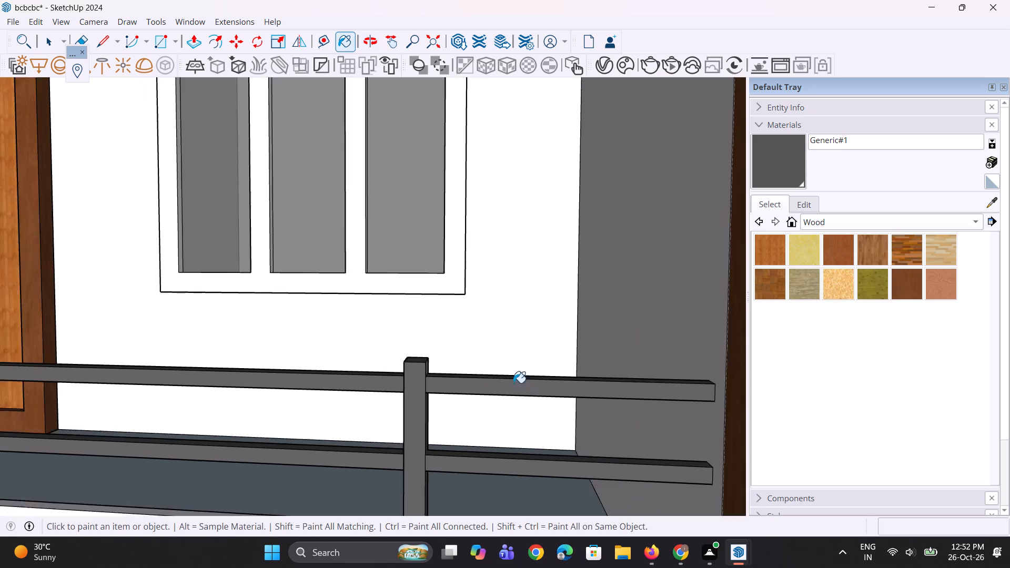
{"action": "scroll", "coordinate": [513, 383], "scroll_direction": "down", "scroll_amount": 1}
{"action": "middle_click_drag", "start_coordinate": [287, 514], "coordinate": [304, 567]}
{"action": "scroll", "coordinate": [454, 458], "scroll_direction": "up", "scroll_amount": 9}
{"action": "left_click", "coordinate": [446, 465]}
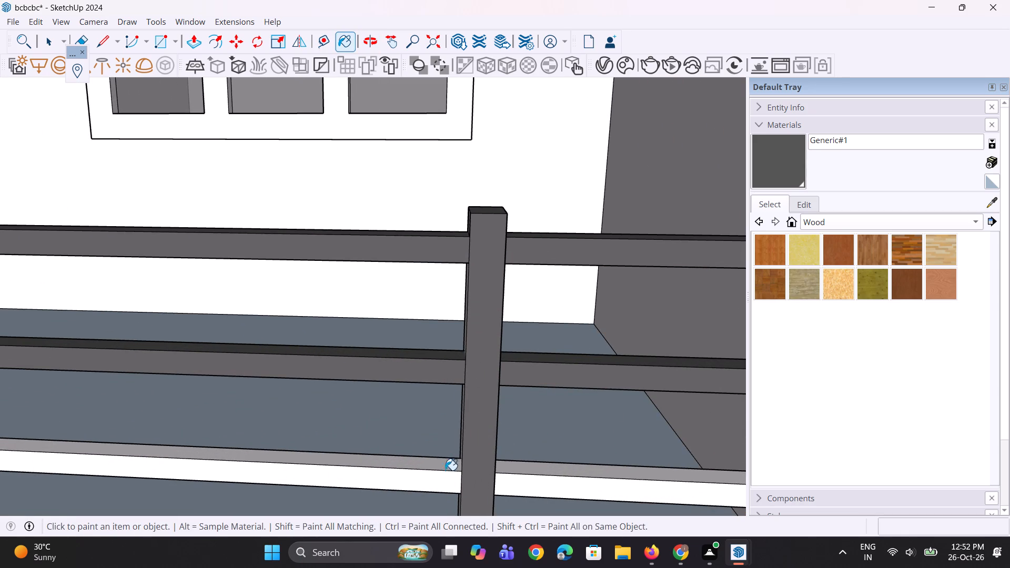
{"action": "left_click", "coordinate": [439, 483]}
Paint the window-side post's door-facing side with Generic#1, including the small faces above the top rail.
{"action": "scroll", "coordinate": [476, 483], "scroll_direction": "up", "scroll_amount": 1}
{"action": "middle_click_drag", "start_coordinate": [477, 481], "coordinate": [542, 413]}
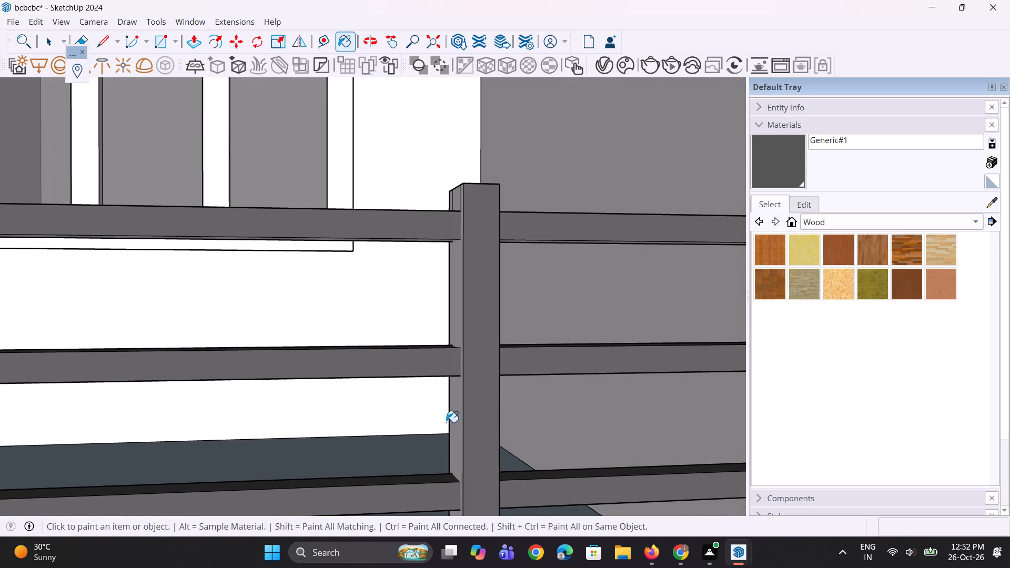
{"action": "left_click", "coordinate": [461, 424]}
{"action": "scroll", "coordinate": [582, 444], "scroll_direction": "down", "scroll_amount": 6}
{"action": "scroll", "coordinate": [544, 356], "scroll_direction": "up", "scroll_amount": 3}
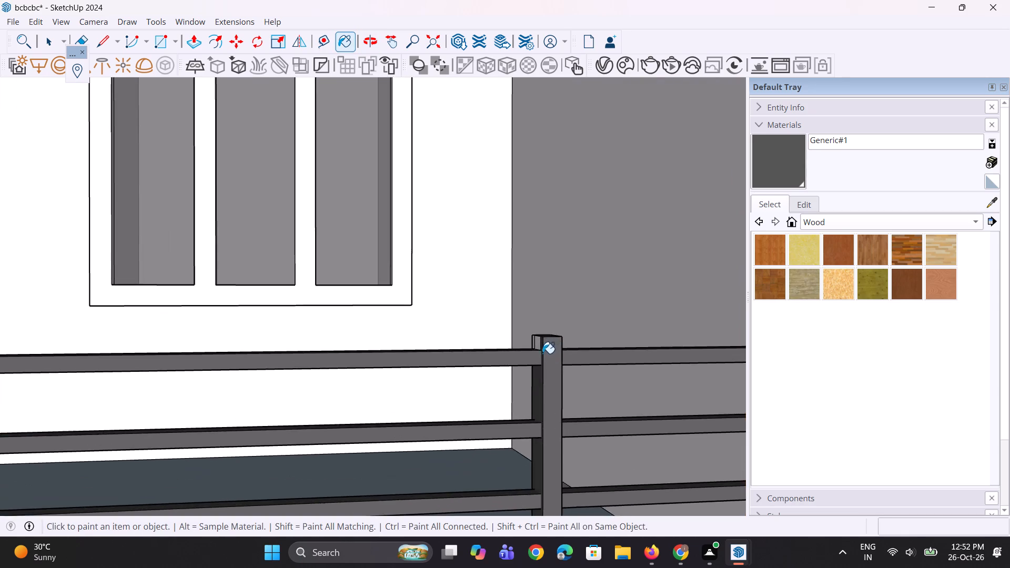
{"action": "scroll", "coordinate": [539, 346], "scroll_direction": "up", "scroll_amount": 3}
{"action": "left_click", "coordinate": [539, 345]}
{"action": "middle_click_drag", "start_coordinate": [525, 364], "coordinate": [553, 399]}
{"action": "scroll", "coordinate": [531, 335], "scroll_direction": "up", "scroll_amount": 4}
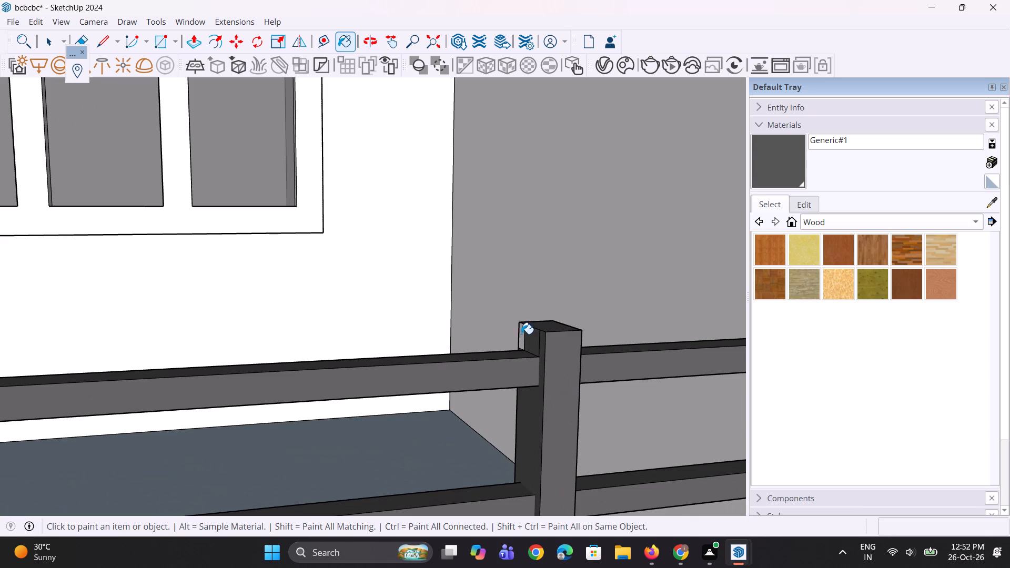
{"action": "left_click", "coordinate": [520, 334]}
Paint the door-side post's front, outer side and top, plus the top rail's unpainted end section, with Generic#1.
{"action": "scroll", "coordinate": [558, 357], "scroll_direction": "down", "scroll_amount": 20}
{"action": "scroll", "coordinate": [558, 357], "scroll_direction": "down", "scroll_amount": 2}
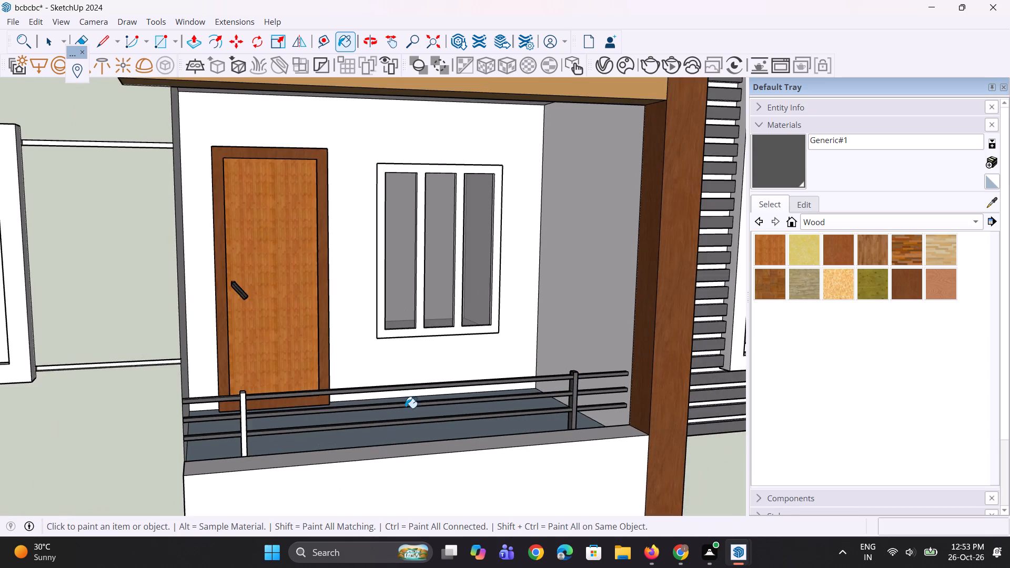
{"action": "scroll", "coordinate": [291, 422], "scroll_direction": "up", "scroll_amount": 1}
{"action": "middle_click_drag", "start_coordinate": [288, 423], "coordinate": [320, 448]}
{"action": "scroll", "coordinate": [233, 444], "scroll_direction": "up", "scroll_amount": 9}
{"action": "left_click", "coordinate": [251, 438]}
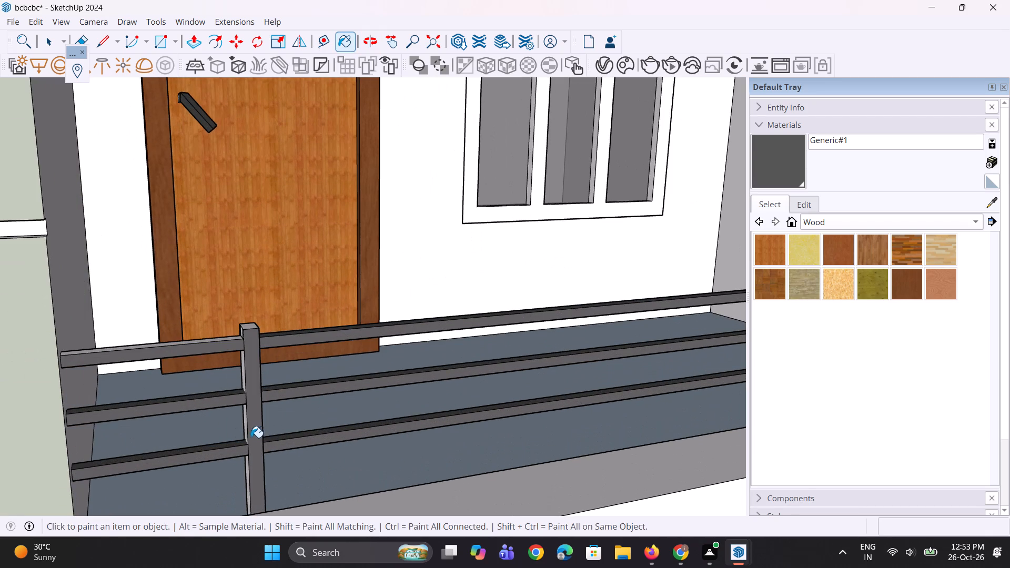
{"action": "middle_click_drag", "start_coordinate": [249, 435], "coordinate": [261, 447]}
{"action": "scroll", "coordinate": [243, 414], "scroll_direction": "up", "scroll_amount": 2}
{"action": "left_click", "coordinate": [245, 415]}
{"action": "middle_click_drag", "start_coordinate": [239, 359], "coordinate": [223, 407]}
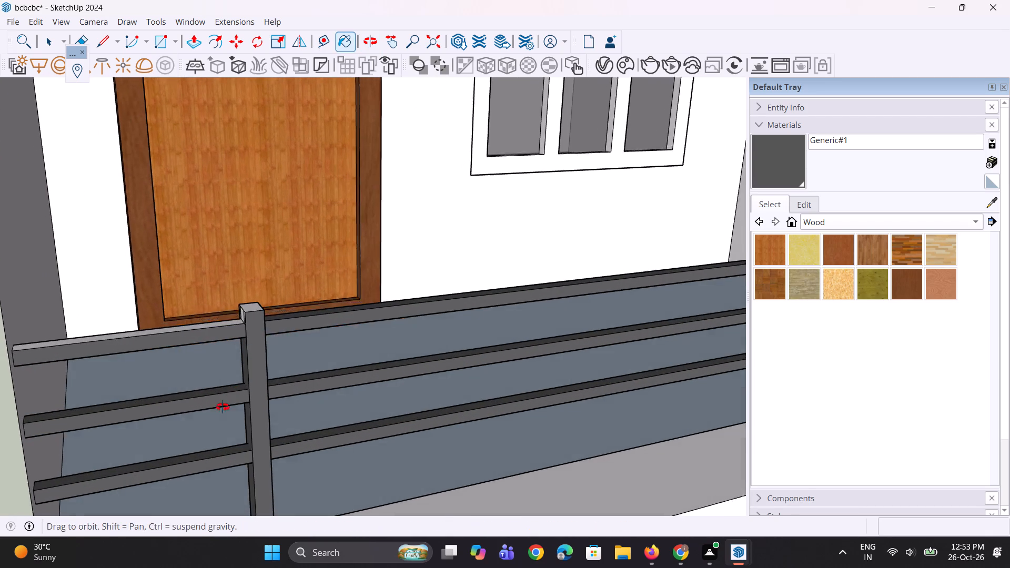
{"action": "middle_click_drag", "start_coordinate": [223, 407], "coordinate": [222, 408]}
{"action": "scroll", "coordinate": [220, 338], "scroll_direction": "up", "scroll_amount": 2}
{"action": "left_click", "coordinate": [231, 318]}
{"action": "left_click", "coordinate": [262, 302]}
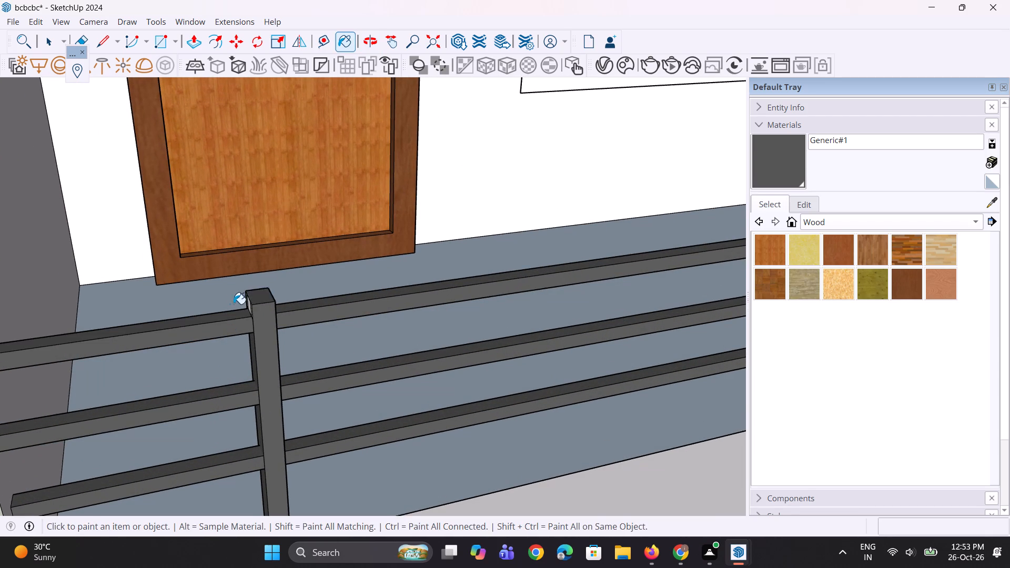
Paint the door-side post's small faces beside the top rail and its remaining window-facing side with Generic#1.
{"action": "scroll", "coordinate": [230, 304], "scroll_direction": "up", "scroll_amount": 1}
{"action": "middle_click_drag", "start_coordinate": [231, 304], "coordinate": [281, 310]}
{"action": "scroll", "coordinate": [358, 330], "scroll_direction": "up", "scroll_amount": 2}
{"action": "left_click", "coordinate": [398, 311]}
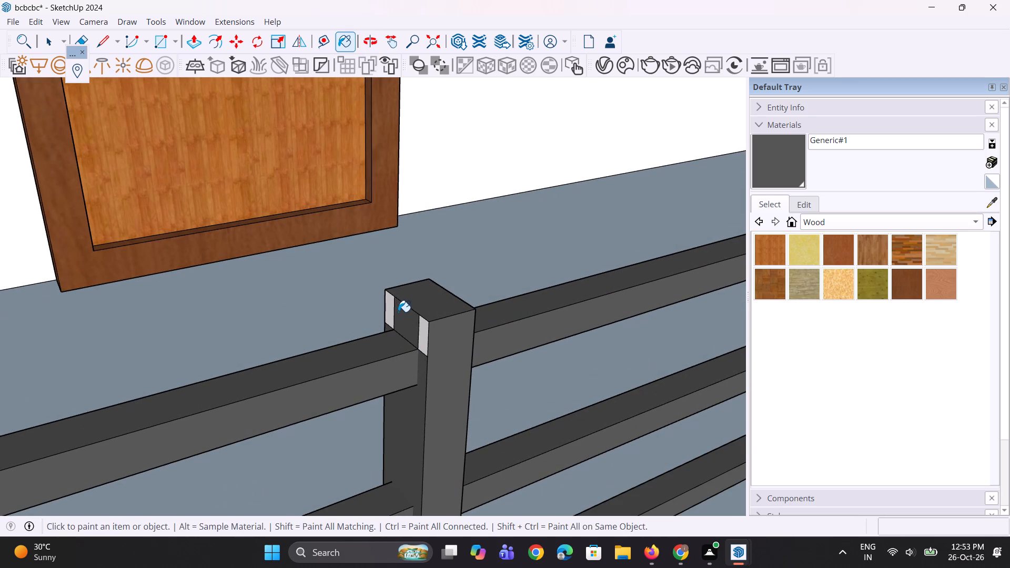
{"action": "left_click", "coordinate": [391, 305]}
{"action": "left_click", "coordinate": [421, 338]}
{"action": "middle_click_drag", "start_coordinate": [455, 343], "coordinate": [391, 344]}
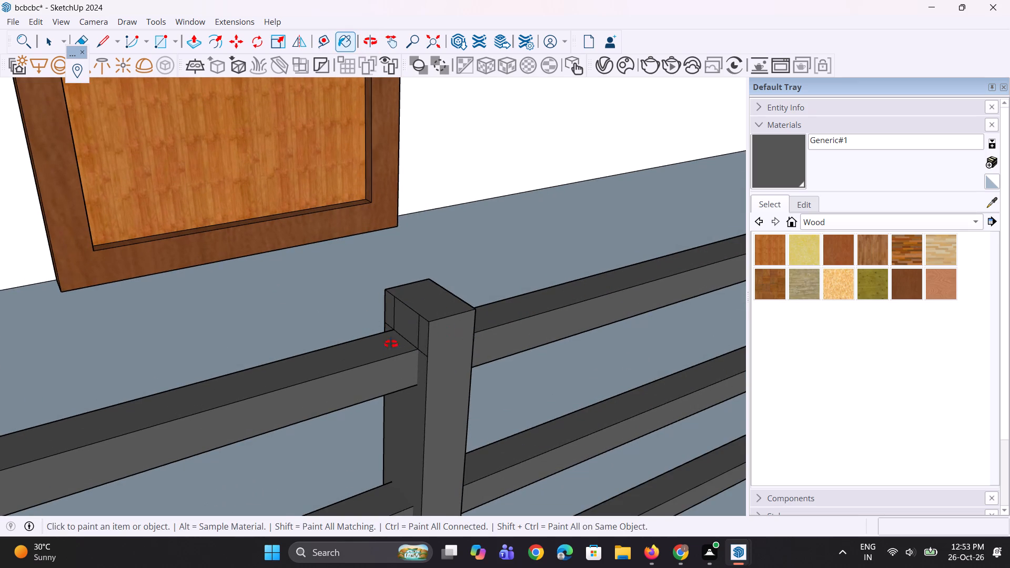
{"action": "middle_click_drag", "start_coordinate": [391, 344], "coordinate": [74, 297]}
{"action": "scroll", "coordinate": [332, 381], "scroll_direction": "up", "scroll_amount": 2}
{"action": "left_click_drag", "start_coordinate": [362, 347], "coordinate": [368, 346]}
{"action": "left_click", "coordinate": [388, 339]}
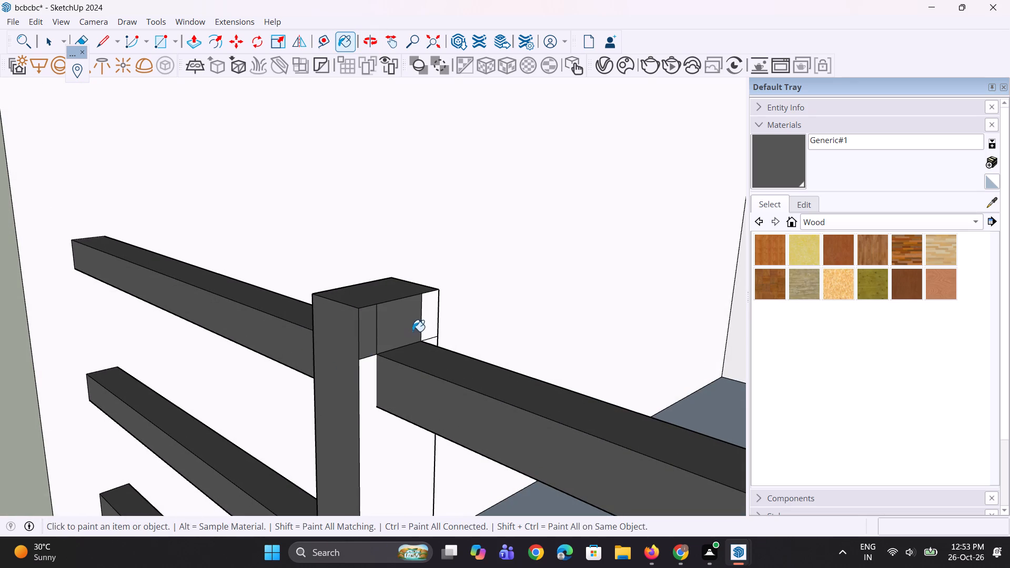
{"action": "left_click", "coordinate": [431, 326]}
{"action": "left_click", "coordinate": [372, 385]}
Paint the undersides of the second-highest balcony railing's three rails with Generic#1.
{"action": "scroll", "coordinate": [188, 305], "scroll_direction": "down", "scroll_amount": 3}
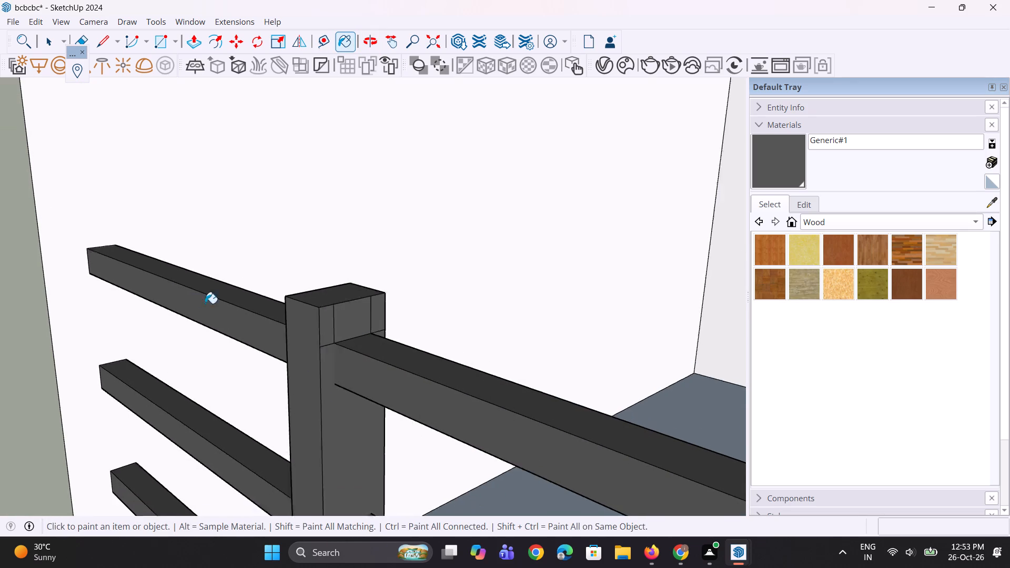
{"action": "scroll", "coordinate": [205, 303], "scroll_direction": "down", "scroll_amount": 8}
{"action": "middle_click_drag", "start_coordinate": [267, 361], "coordinate": [461, 147]}
{"action": "scroll", "coordinate": [431, 205], "scroll_direction": "up", "scroll_amount": 3}
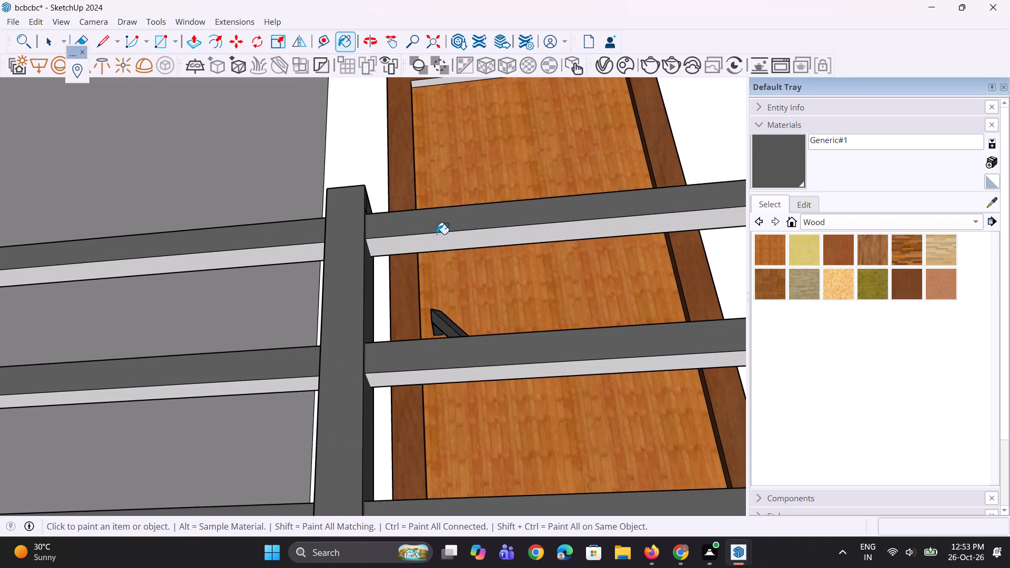
{"action": "left_click", "coordinate": [437, 234]}
{"action": "left_click", "coordinate": [435, 370]}
{"action": "left_click", "coordinate": [435, 377]}
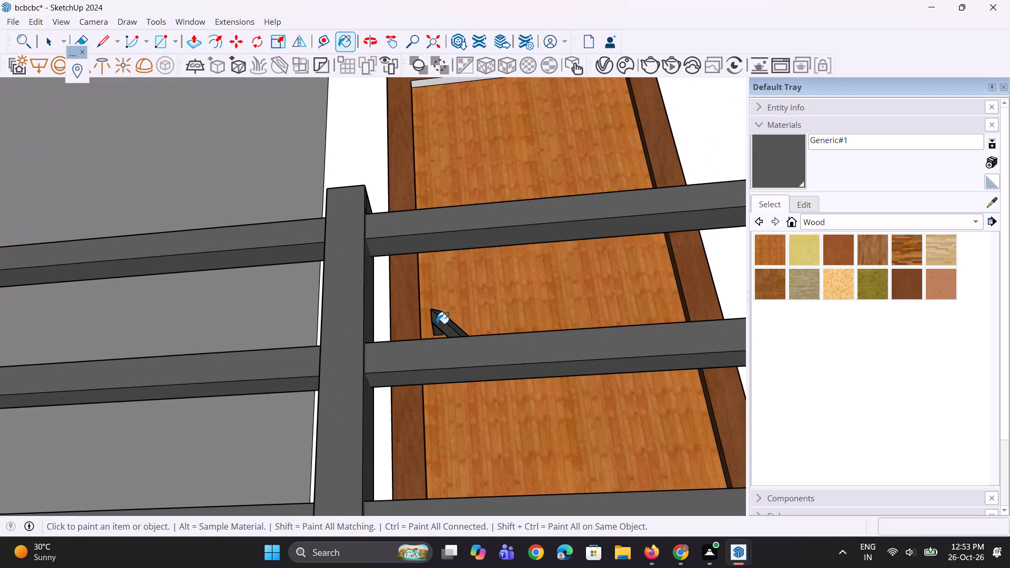
{"action": "scroll", "coordinate": [407, 280], "scroll_direction": "down", "scroll_amount": 4}
{"action": "middle_click_drag", "start_coordinate": [433, 423], "coordinate": [416, 489]}
{"action": "scroll", "coordinate": [489, 357], "scroll_direction": "up", "scroll_amount": 3}
{"action": "middle_click_drag", "start_coordinate": [477, 422], "coordinate": [490, 391]}
{"action": "scroll", "coordinate": [492, 412], "scroll_direction": "up", "scroll_amount": 1}
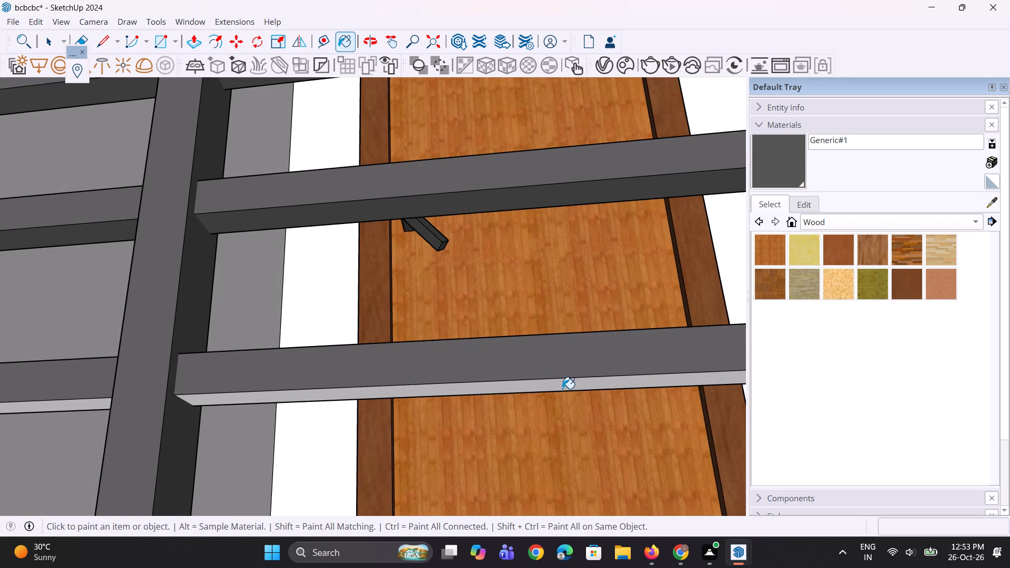
{"action": "left_click", "coordinate": [565, 386]}
Paint the front faces of the three rails on the third balcony from the top with Generic#1.
{"action": "scroll", "coordinate": [420, 403], "scroll_direction": "down", "scroll_amount": 9}
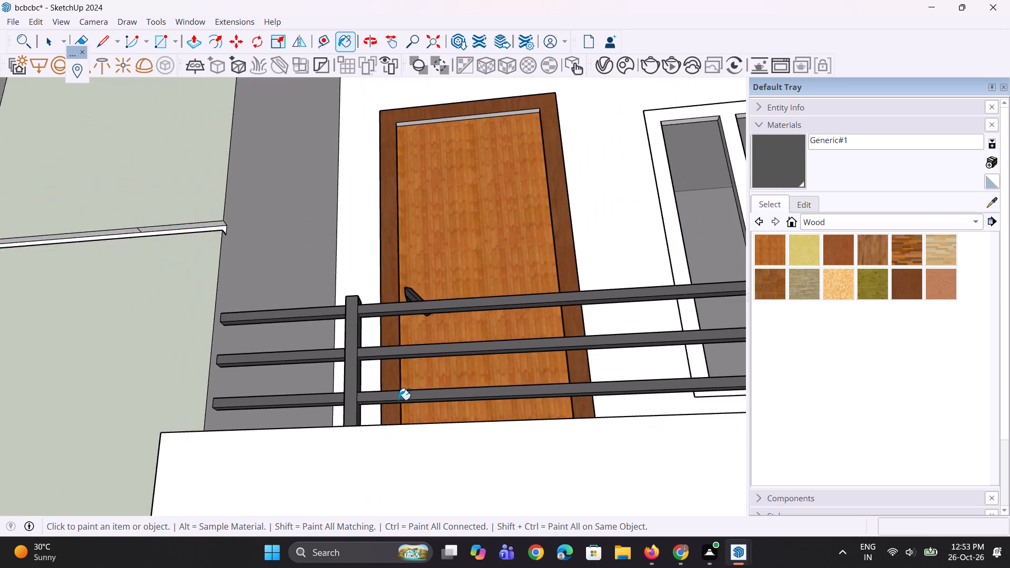
{"action": "scroll", "coordinate": [457, 358], "scroll_direction": "down", "scroll_amount": 4}
{"action": "scroll", "coordinate": [379, 327], "scroll_direction": "down", "scroll_amount": 4}
{"action": "scroll", "coordinate": [298, 331], "scroll_direction": "down", "scroll_amount": 5}
{"action": "middle_click_drag", "start_coordinate": [530, 346], "coordinate": [519, 434]}
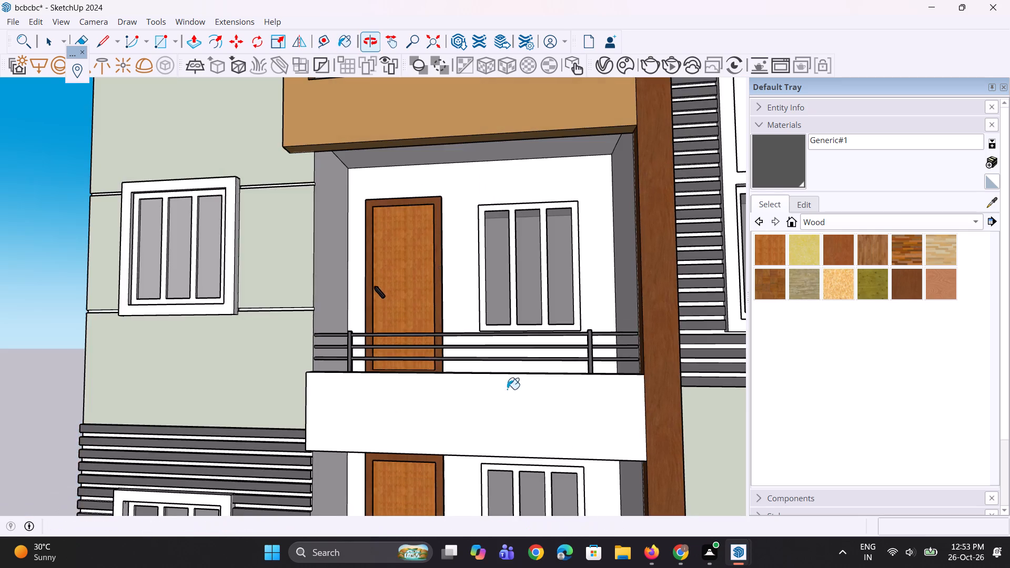
{"action": "scroll", "coordinate": [398, 244], "scroll_direction": "down", "scroll_amount": 5}
{"action": "middle_click_drag", "start_coordinate": [494, 319], "coordinate": [517, 377]}
{"action": "scroll", "coordinate": [470, 488], "scroll_direction": "up", "scroll_amount": 13}
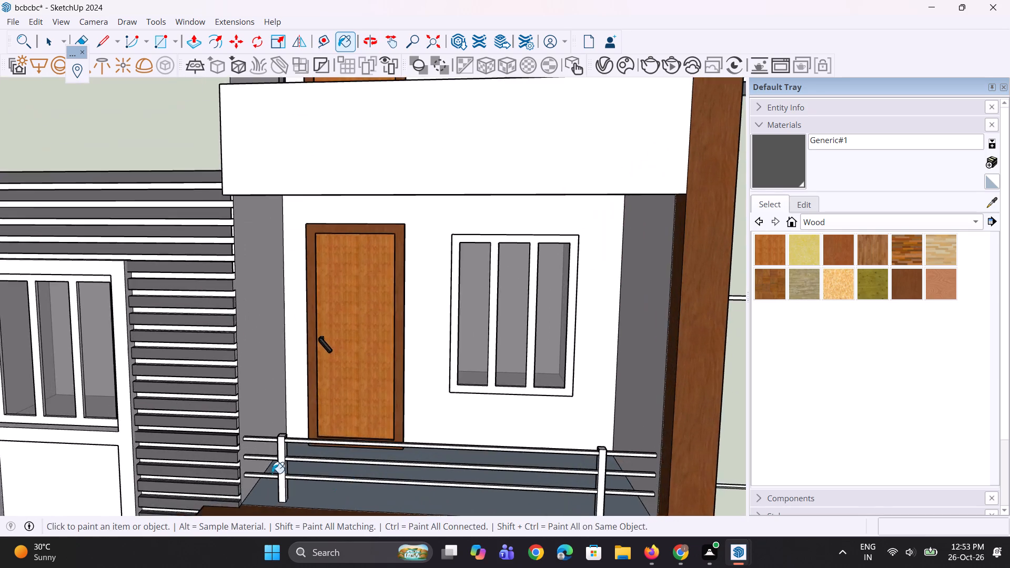
{"action": "scroll", "coordinate": [272, 473], "scroll_direction": "up", "scroll_amount": 3}
{"action": "scroll", "coordinate": [385, 430], "scroll_direction": "up", "scroll_amount": 6}
{"action": "middle_click_drag", "start_coordinate": [259, 545], "coordinate": [273, 528]}
{"action": "scroll", "coordinate": [307, 296], "scroll_direction": "down", "scroll_amount": 5}
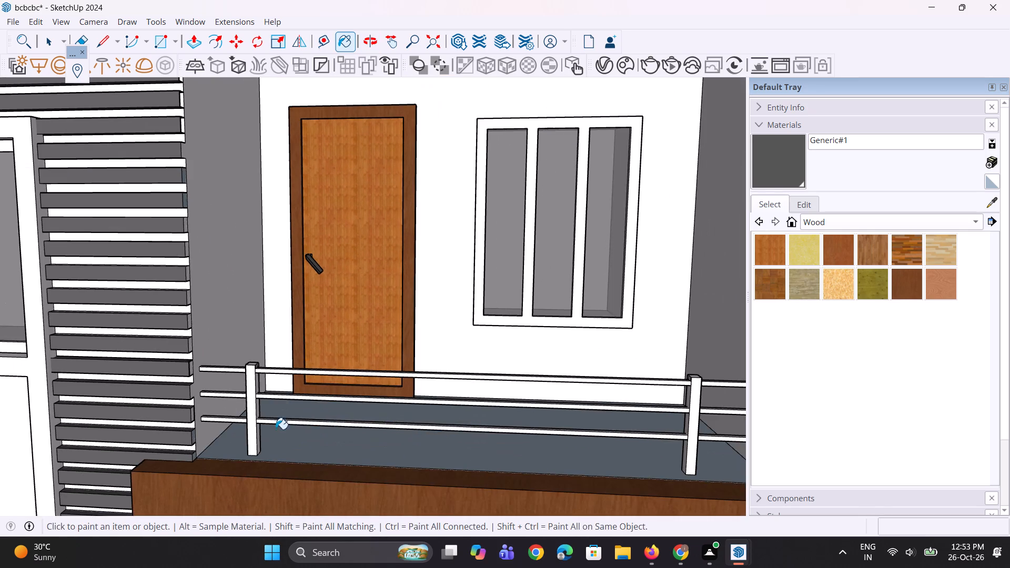
{"action": "scroll", "coordinate": [329, 395], "scroll_direction": "up", "scroll_amount": 7}
{"action": "left_click", "coordinate": [365, 360]}
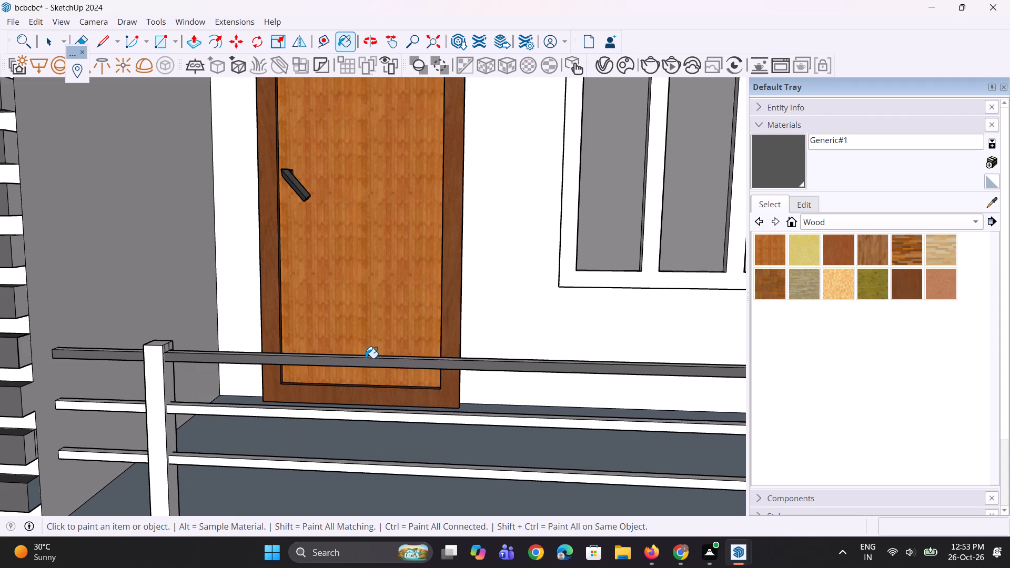
{"action": "left_click", "coordinate": [343, 412]}
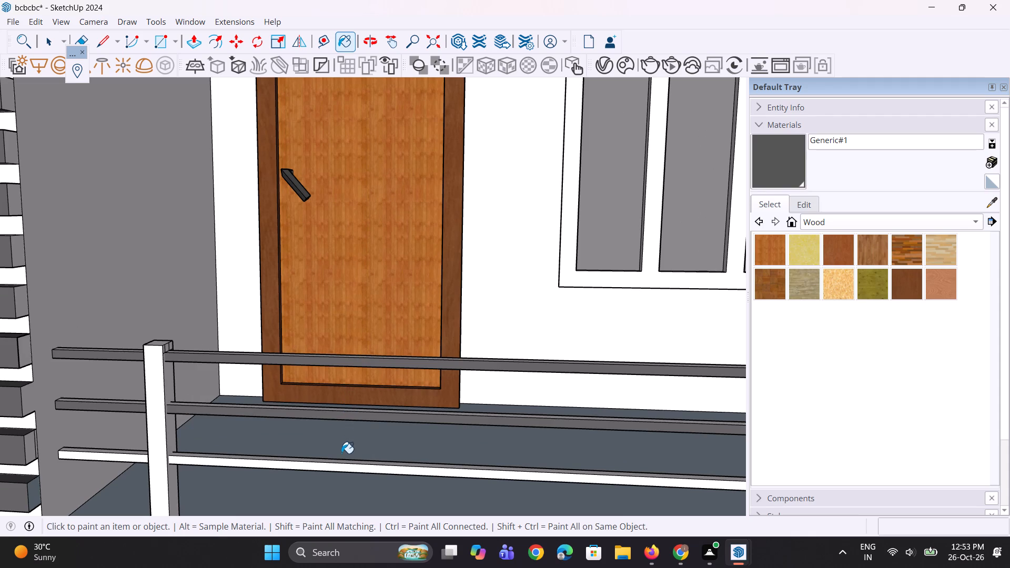
{"action": "left_click", "coordinate": [351, 468]}
Paint the top faces of the third balcony railing's bottom, middle and top rails with Generic#1.
{"action": "scroll", "coordinate": [347, 471], "scroll_direction": "up", "scroll_amount": 4}
{"action": "middle_click_drag", "start_coordinate": [350, 482], "coordinate": [358, 522]}
{"action": "scroll", "coordinate": [368, 509], "scroll_direction": "down", "scroll_amount": 1}
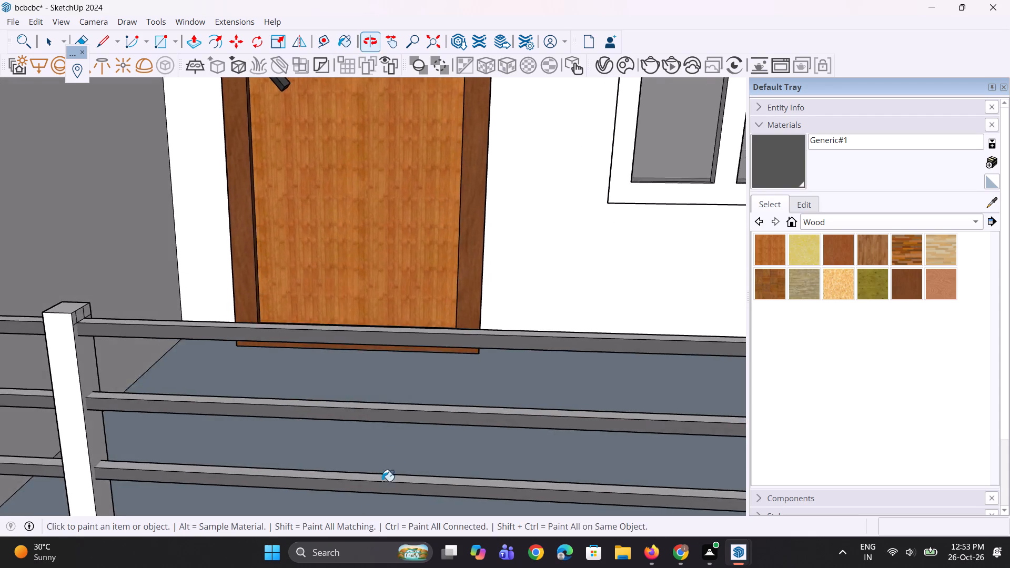
{"action": "scroll", "coordinate": [387, 460], "scroll_direction": "up", "scroll_amount": 2}
{"action": "left_click", "coordinate": [381, 488]}
{"action": "scroll", "coordinate": [404, 418], "scroll_direction": "up", "scroll_amount": 2}
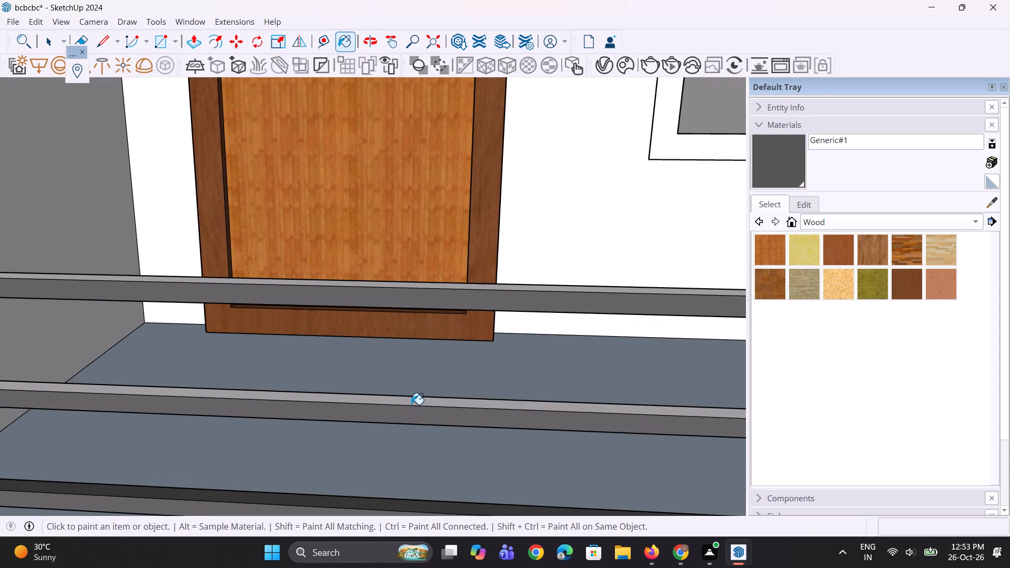
{"action": "left_click", "coordinate": [412, 404]}
{"action": "middle_click_drag", "start_coordinate": [407, 390], "coordinate": [419, 444]}
{"action": "scroll", "coordinate": [408, 363], "scroll_direction": "down", "scroll_amount": 4}
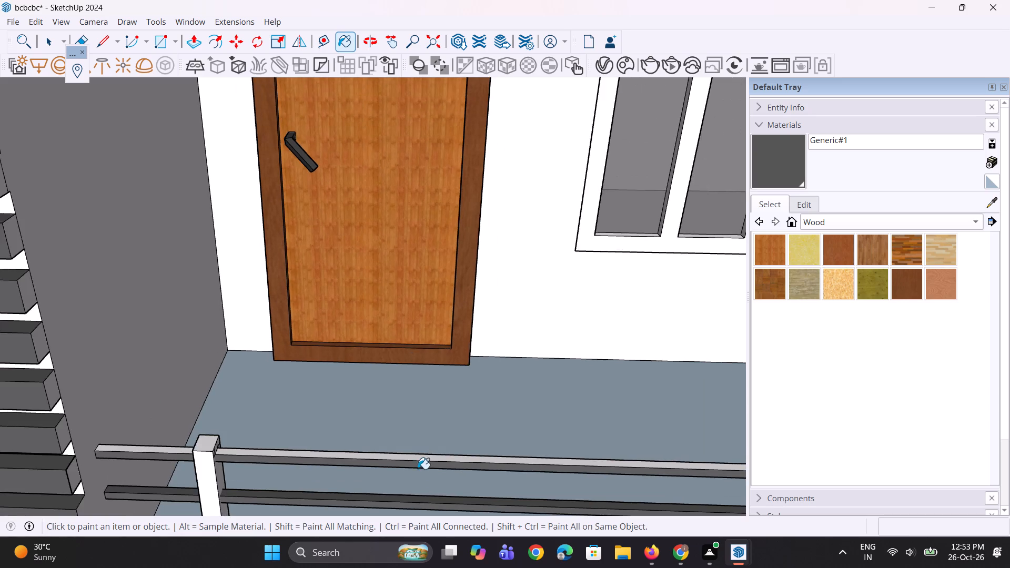
{"action": "scroll", "coordinate": [418, 482], "scroll_direction": "up", "scroll_amount": 3}
{"action": "left_click", "coordinate": [441, 451]}
{"action": "middle_click_drag", "start_coordinate": [581, 400], "coordinate": [421, 397]}
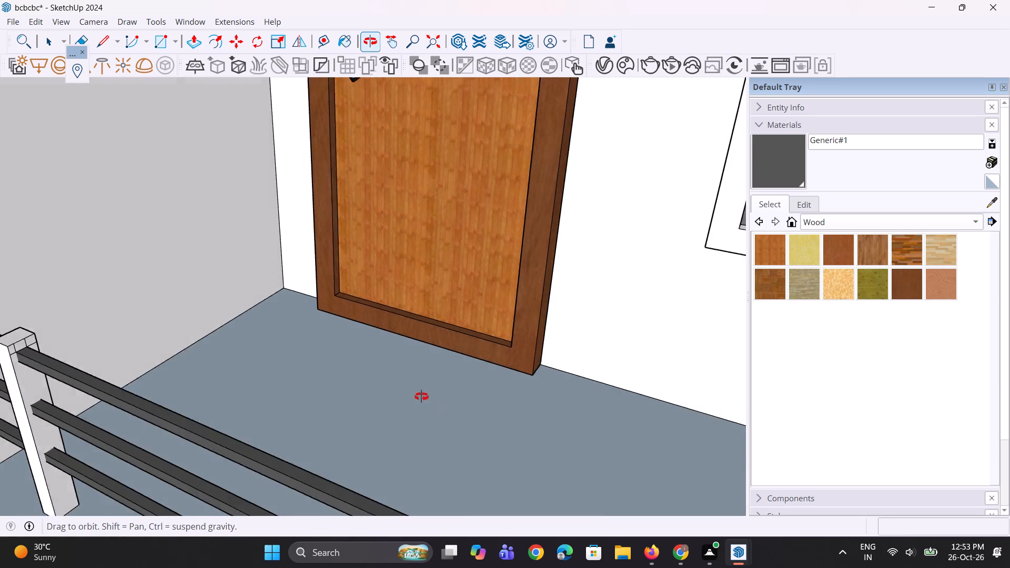
{"action": "middle_click_drag", "start_coordinate": [421, 397], "coordinate": [492, 356]}
{"action": "scroll", "coordinate": [132, 322], "scroll_direction": "down", "scroll_amount": 10}
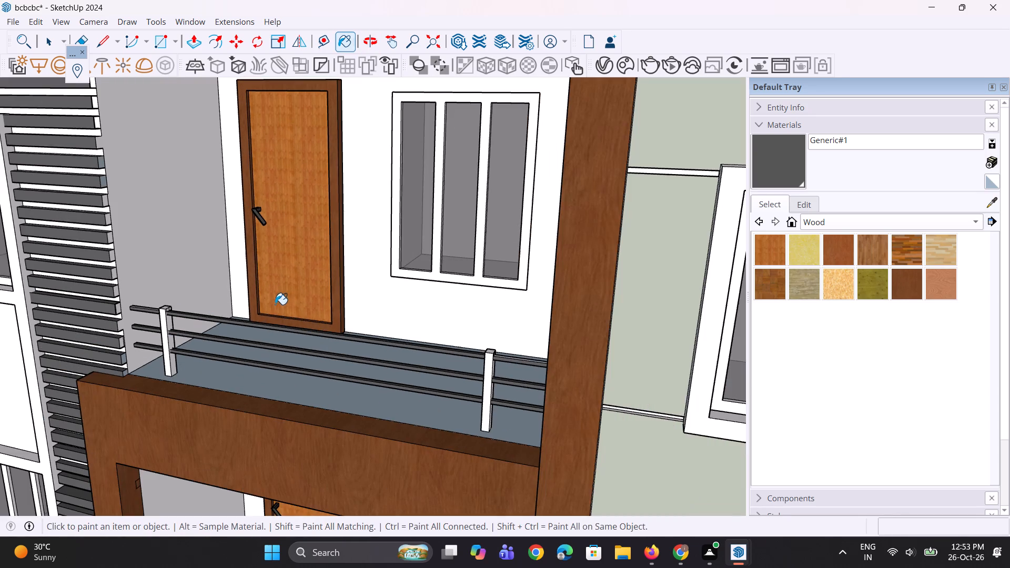
Paint the top rail's unpainted end section and the window-side post's front and top faces on the third balcony from the top with Generic#1.
{"action": "scroll", "coordinate": [483, 450], "scroll_direction": "up", "scroll_amount": 3}
{"action": "scroll", "coordinate": [493, 317], "scroll_direction": "up", "scroll_amount": 1}
{"action": "middle_click_drag", "start_coordinate": [482, 349], "coordinate": [483, 402]}
{"action": "scroll", "coordinate": [505, 371], "scroll_direction": "up", "scroll_amount": 4}
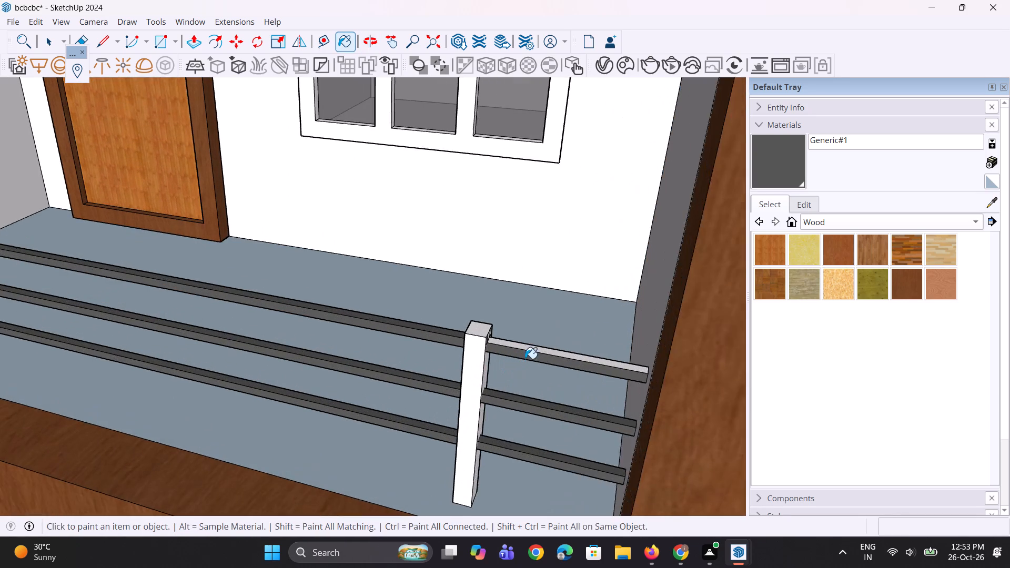
{"action": "scroll", "coordinate": [529, 356], "scroll_direction": "up", "scroll_amount": 2}
{"action": "left_click", "coordinate": [539, 347]}
{"action": "left_click", "coordinate": [460, 363]}
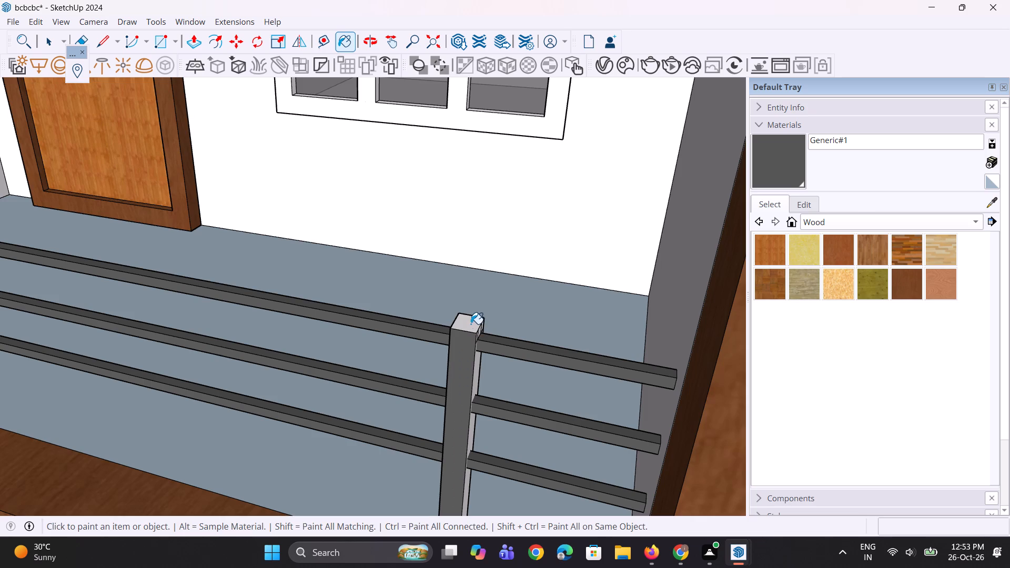
{"action": "left_click", "coordinate": [470, 323]}
Paint the window-side post's outer side and its small faces above the top rail with Generic#1.
{"action": "scroll", "coordinate": [494, 393], "scroll_direction": "up", "scroll_amount": 1}
{"action": "middle_click_drag", "start_coordinate": [494, 393], "coordinate": [432, 388]}
{"action": "left_click", "coordinate": [387, 380]}
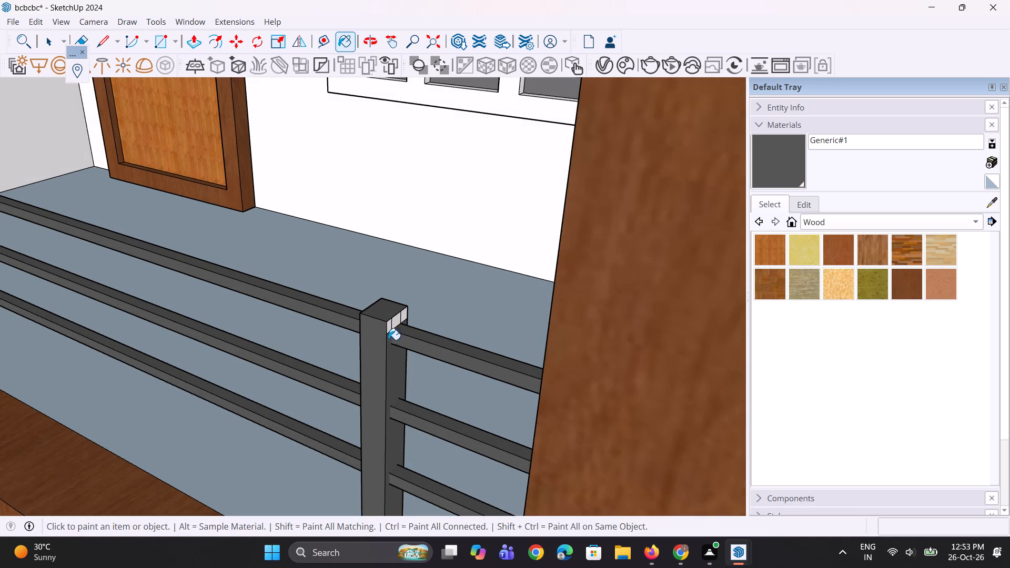
{"action": "scroll", "coordinate": [388, 340], "scroll_direction": "up", "scroll_amount": 6}
{"action": "left_click", "coordinate": [384, 321]}
{"action": "left_click", "coordinate": [398, 315]}
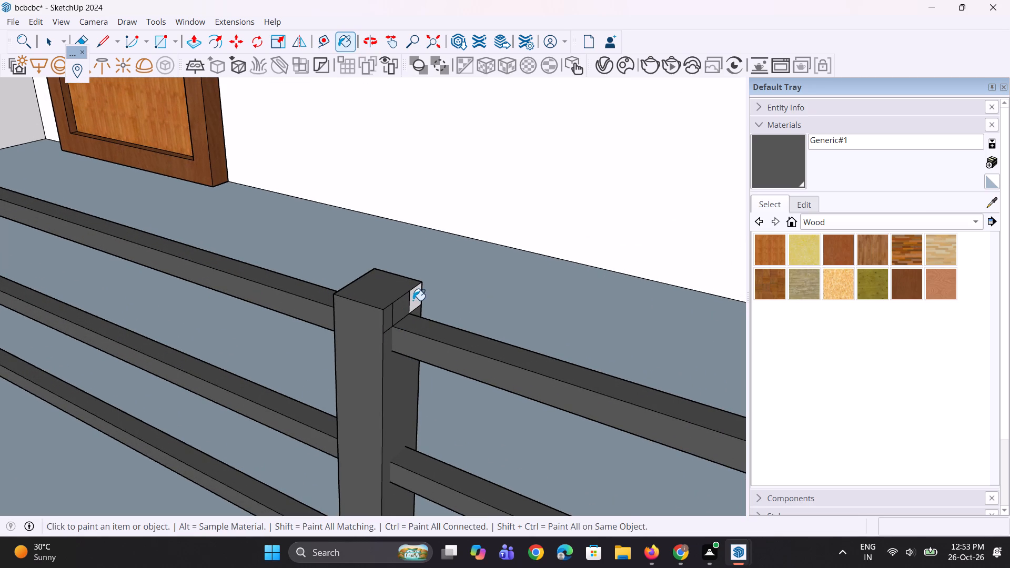
{"action": "left_click", "coordinate": [413, 300]}
Paint the third balcony's door-side post with Generic#1 on its front, window-facing side, top and small faces beside the top rail.
{"action": "scroll", "coordinate": [472, 377], "scroll_direction": "down", "scroll_amount": 4}
{"action": "scroll", "coordinate": [520, 377], "scroll_direction": "down", "scroll_amount": 10}
{"action": "middle_click_drag", "start_coordinate": [296, 399], "coordinate": [408, 374]}
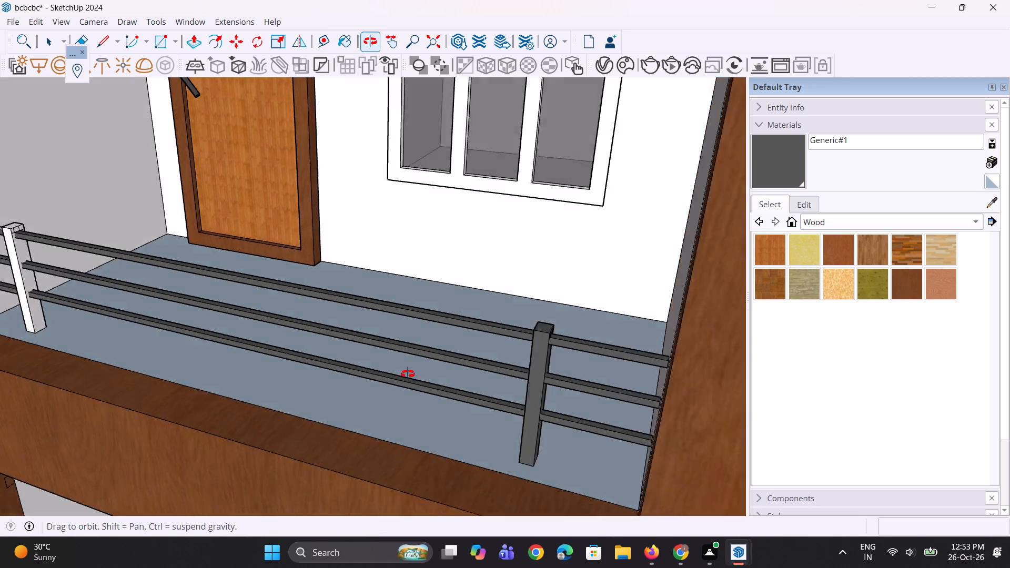
{"action": "middle_click_drag", "start_coordinate": [408, 374], "coordinate": [427, 366]}
{"action": "scroll", "coordinate": [510, 370], "scroll_direction": "down", "scroll_amount": 6}
{"action": "middle_click_drag", "start_coordinate": [248, 348], "coordinate": [279, 330]}
{"action": "scroll", "coordinate": [187, 342], "scroll_direction": "up", "scroll_amount": 8}
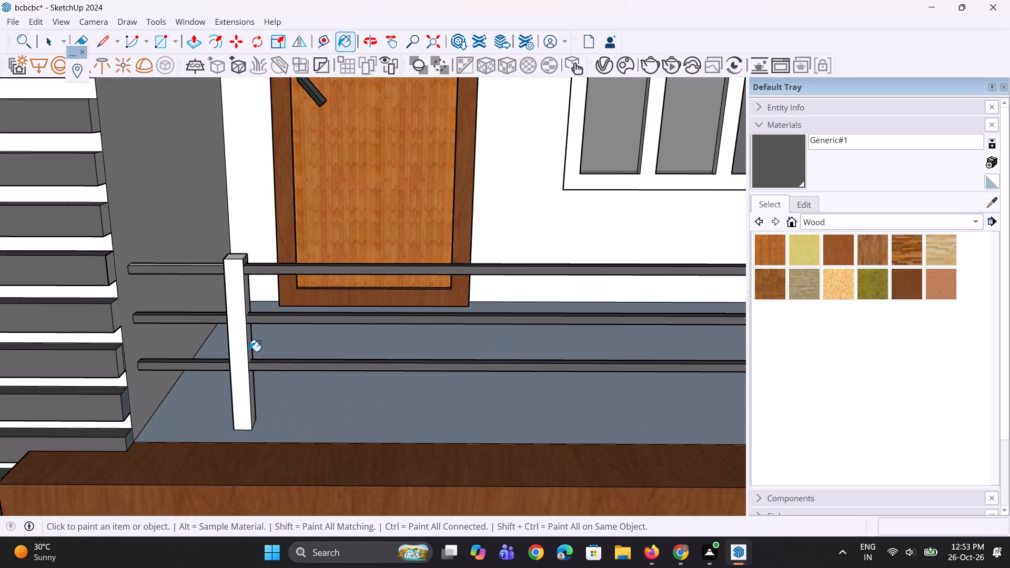
{"action": "left_click", "coordinate": [236, 348]}
{"action": "middle_click_drag", "start_coordinate": [236, 352], "coordinate": [199, 374]}
{"action": "scroll", "coordinate": [270, 348], "scroll_direction": "up", "scroll_amount": 2}
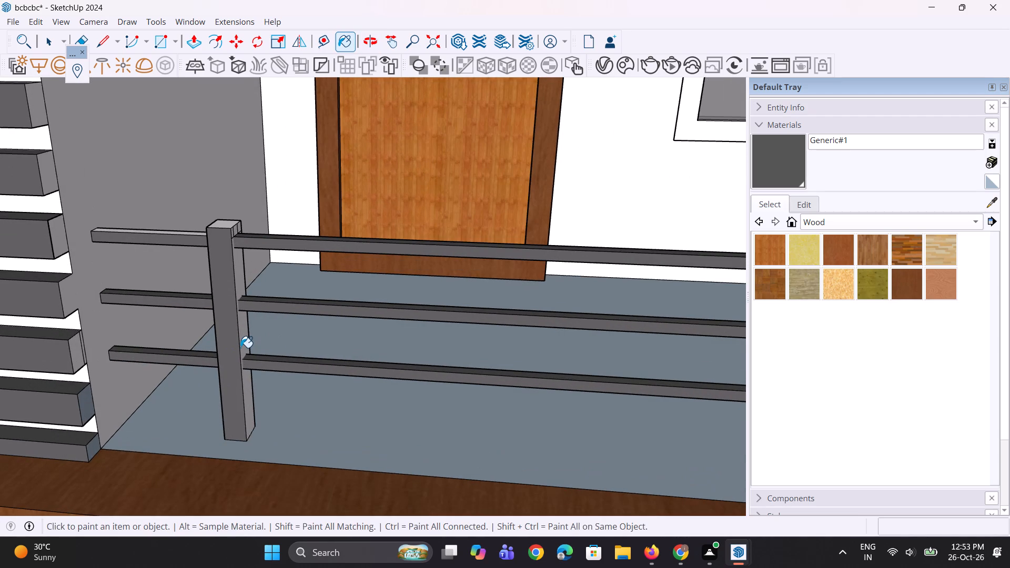
{"action": "left_click", "coordinate": [240, 348]}
{"action": "scroll", "coordinate": [225, 211], "scroll_direction": "up", "scroll_amount": 12}
{"action": "left_click", "coordinate": [244, 245]}
{"action": "left_click", "coordinate": [251, 234]}
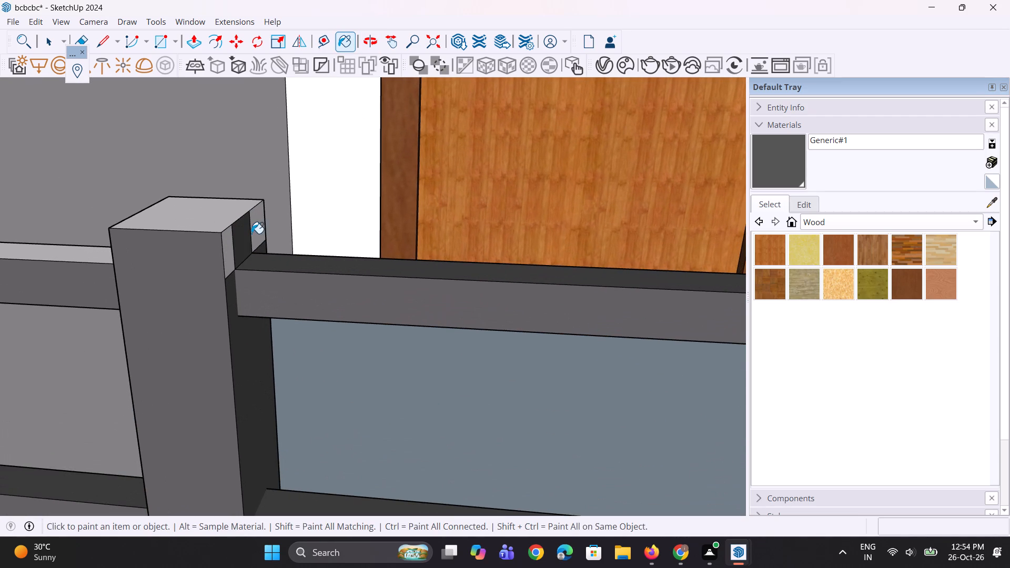
{"action": "left_click", "coordinate": [257, 229]}
{"action": "left_click", "coordinate": [229, 249]}
{"action": "left_click", "coordinate": [229, 222]}
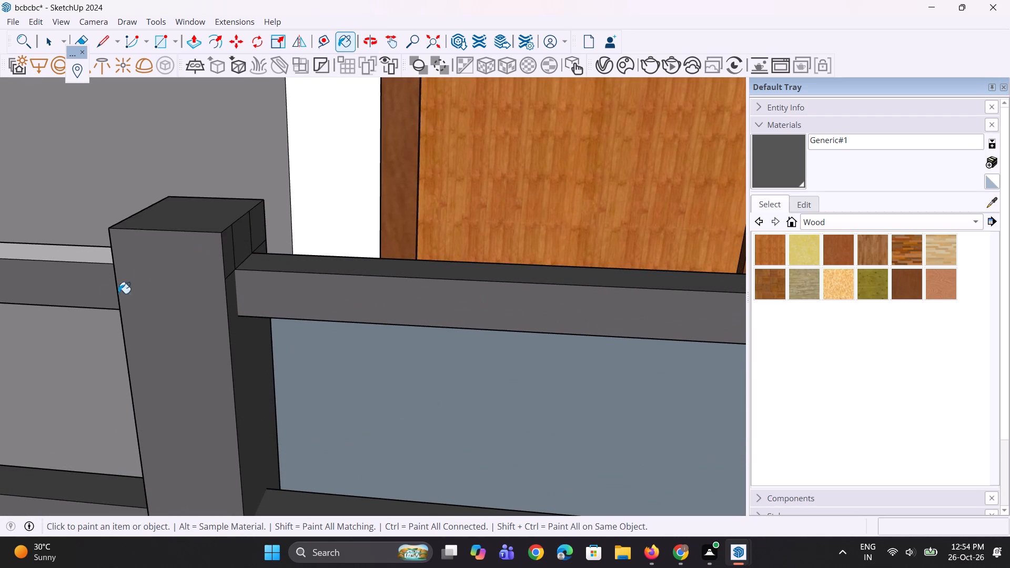
Paint the top rail's end section beyond the door-side post and that post's outer side, including its small faces, with Generic#1.
{"action": "middle_click_drag", "start_coordinate": [103, 308], "coordinate": [183, 313]}
{"action": "left_click", "coordinate": [77, 280]}
{"action": "middle_click_drag", "start_coordinate": [122, 314], "coordinate": [256, 267]}
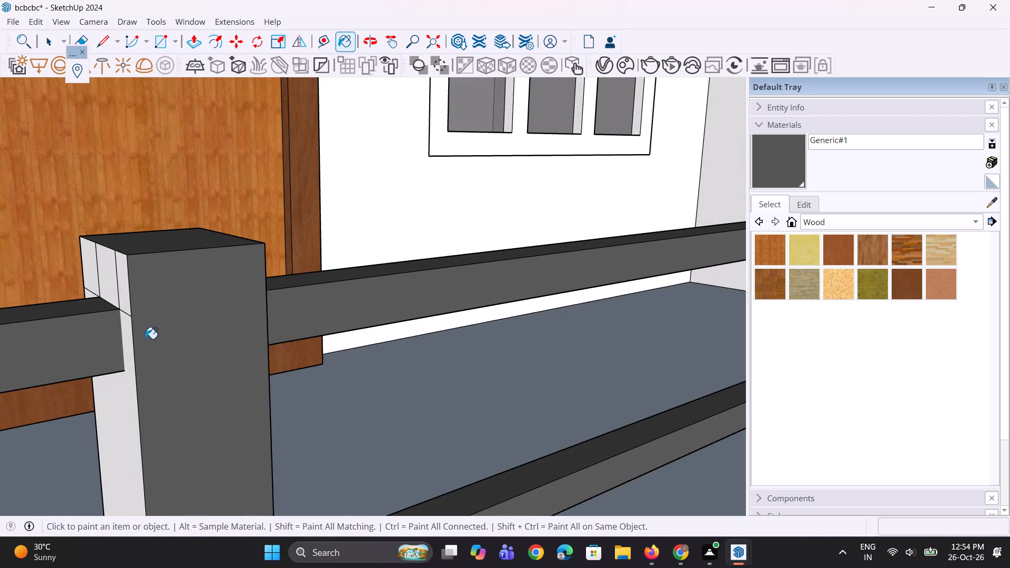
{"action": "left_click", "coordinate": [134, 362]}
{"action": "scroll", "coordinate": [135, 317], "scroll_direction": "up", "scroll_amount": 3}
{"action": "left_click", "coordinate": [128, 296]}
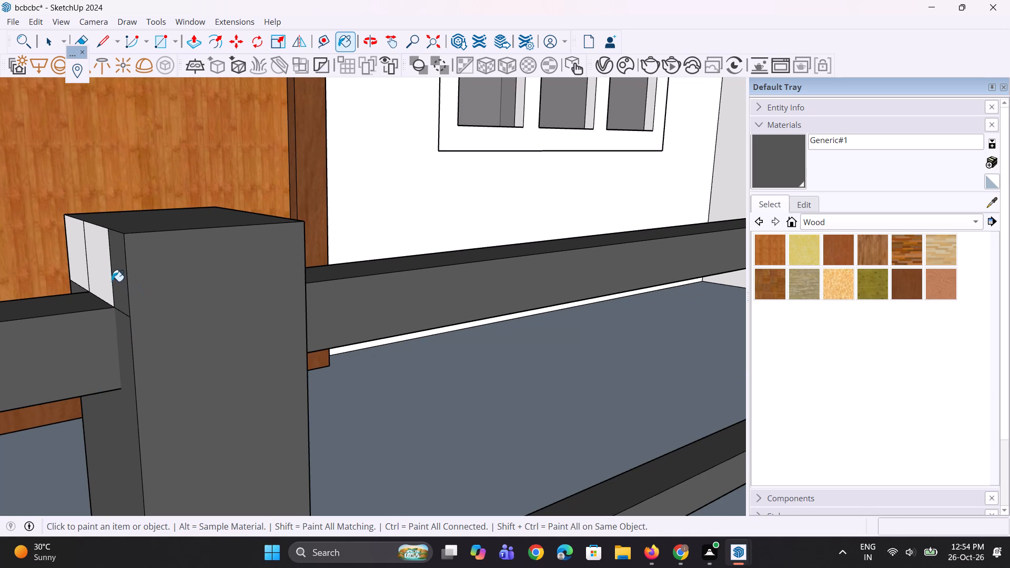
{"action": "left_click", "coordinate": [112, 281]}
{"action": "left_click", "coordinate": [81, 270]}
Paint the undersides of the third balcony railing's top, middle and bottom rails with Generic#1.
{"action": "scroll", "coordinate": [128, 255], "scroll_direction": "down", "scroll_amount": 5}
{"action": "scroll", "coordinate": [142, 311], "scroll_direction": "down", "scroll_amount": 5}
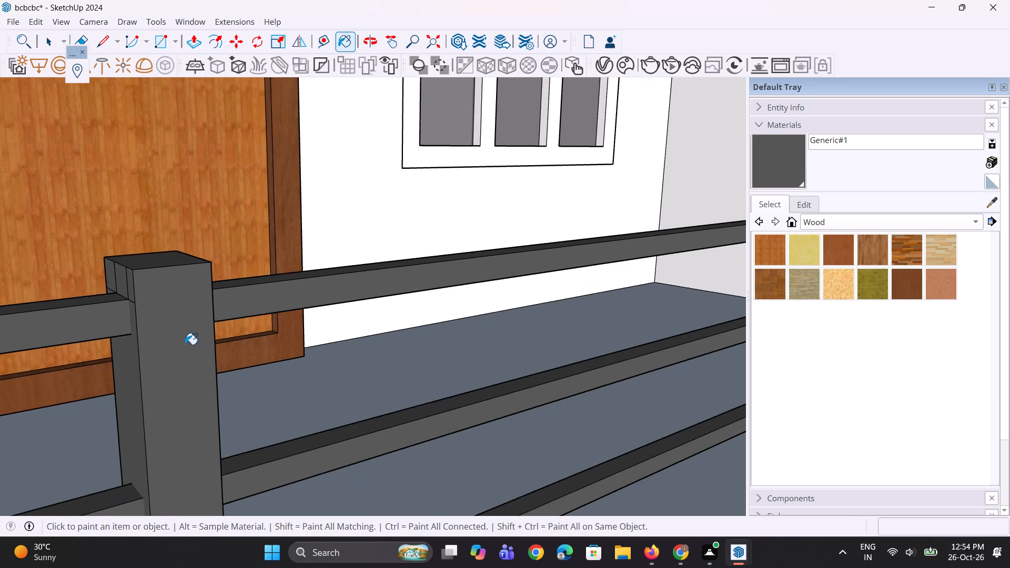
{"action": "middle_click_drag", "start_coordinate": [190, 366], "coordinate": [186, 239]}
{"action": "scroll", "coordinate": [230, 337], "scroll_direction": "up", "scroll_amount": 2}
{"action": "left_click", "coordinate": [234, 331]}
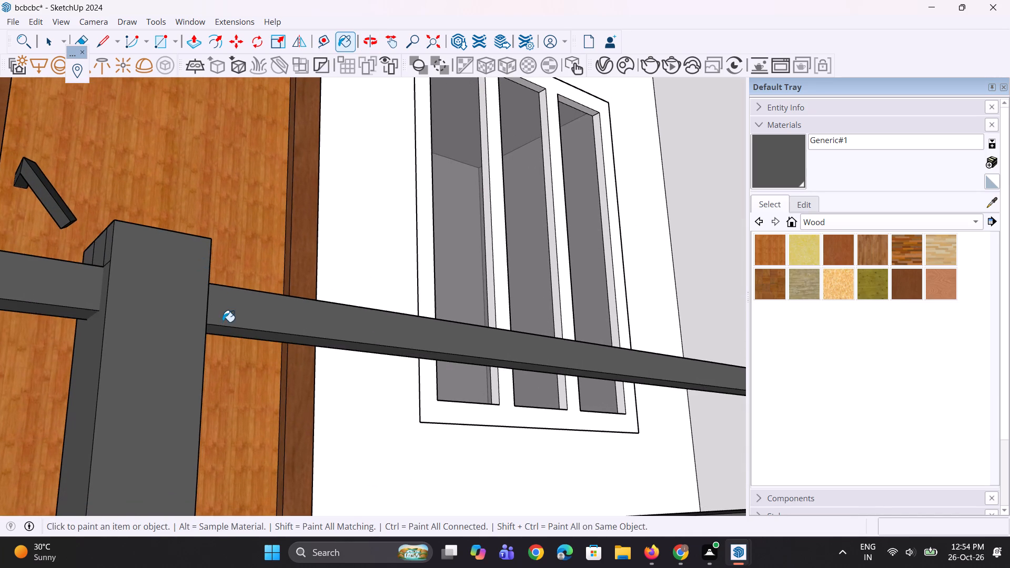
{"action": "scroll", "coordinate": [222, 265], "scroll_direction": "down", "scroll_amount": 10}
{"action": "middle_click_drag", "start_coordinate": [206, 348], "coordinate": [200, 299]}
{"action": "scroll", "coordinate": [200, 305], "scroll_direction": "up", "scroll_amount": 8}
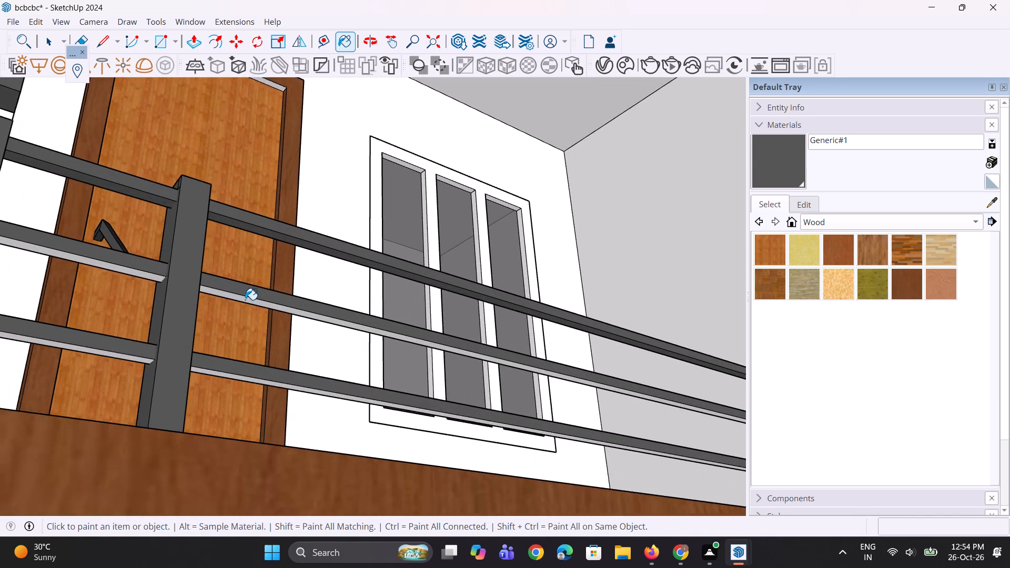
{"action": "left_click", "coordinate": [247, 299]}
{"action": "middle_click_drag", "start_coordinate": [256, 366], "coordinate": [250, 342]}
{"action": "scroll", "coordinate": [243, 347], "scroll_direction": "up", "scroll_amount": 3}
{"action": "left_click", "coordinate": [244, 344]}
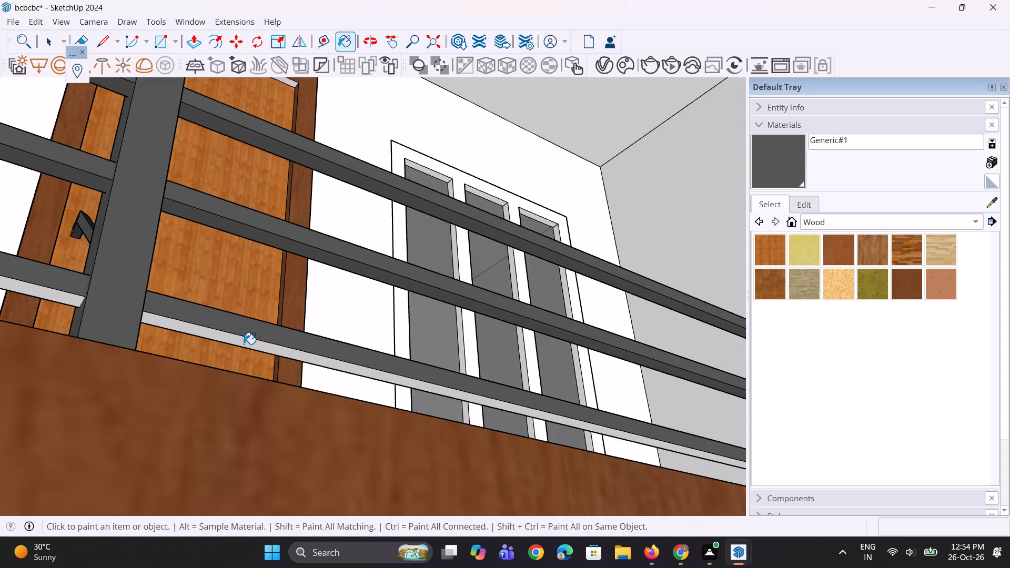
Paint the third balcony's window-side post with Generic#1 on its door-facing side and the small faces above the top rail.
{"action": "middle_click_drag", "start_coordinate": [210, 356], "coordinate": [78, 481]}
{"action": "scroll", "coordinate": [229, 359], "scroll_direction": "down", "scroll_amount": 9}
{"action": "scroll", "coordinate": [116, 429], "scroll_direction": "up", "scroll_amount": 1}
{"action": "middle_click_drag", "start_coordinate": [115, 429], "coordinate": [94, 448]}
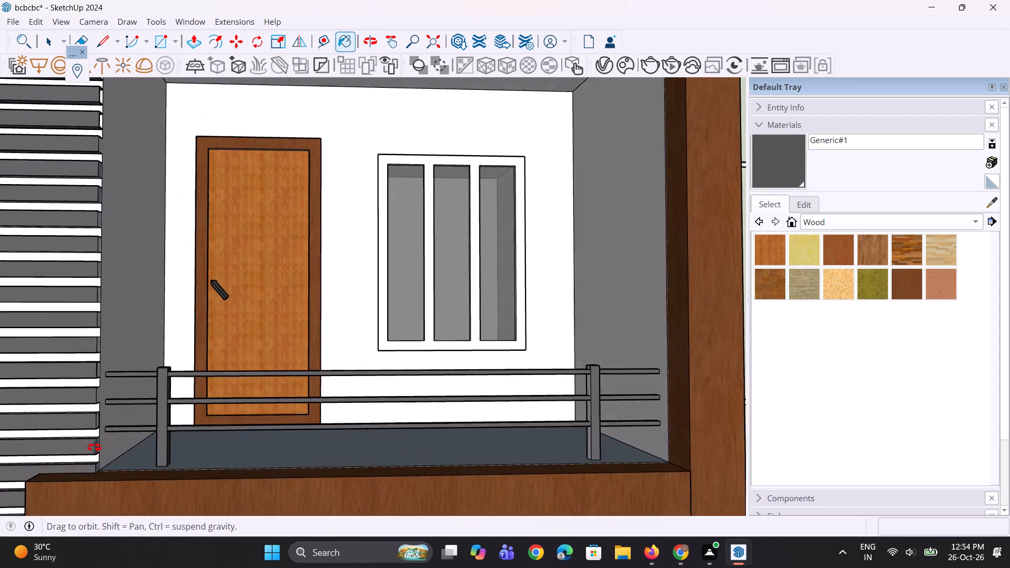
{"action": "middle_click_drag", "start_coordinate": [94, 448], "coordinate": [349, 433]}
{"action": "scroll", "coordinate": [236, 440], "scroll_direction": "up", "scroll_amount": 2}
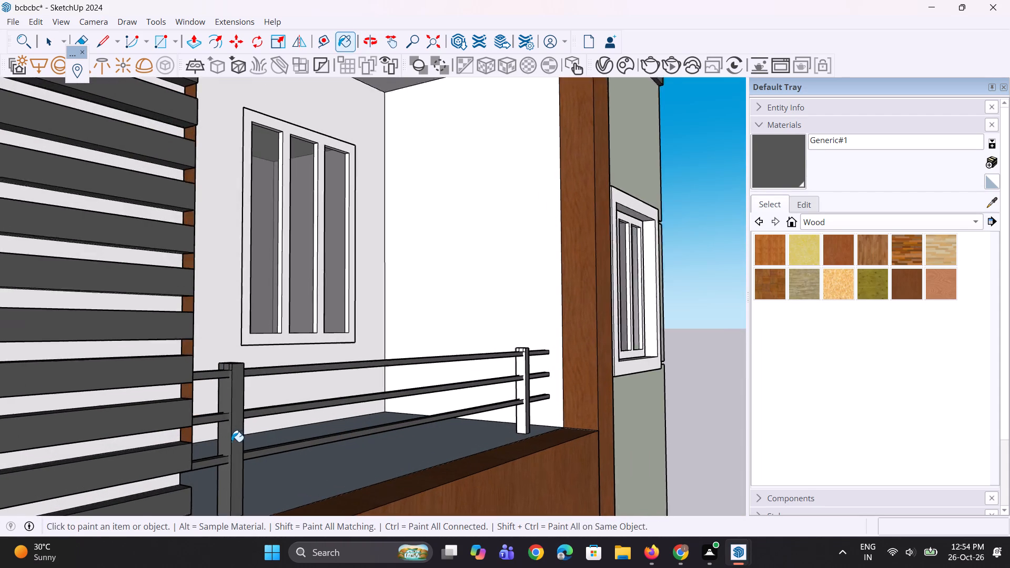
{"action": "scroll", "coordinate": [231, 442], "scroll_direction": "up", "scroll_amount": 1}
{"action": "left_click", "coordinate": [221, 442]}
{"action": "scroll", "coordinate": [555, 369], "scroll_direction": "up", "scroll_amount": 1}
{"action": "left_click", "coordinate": [530, 387]}
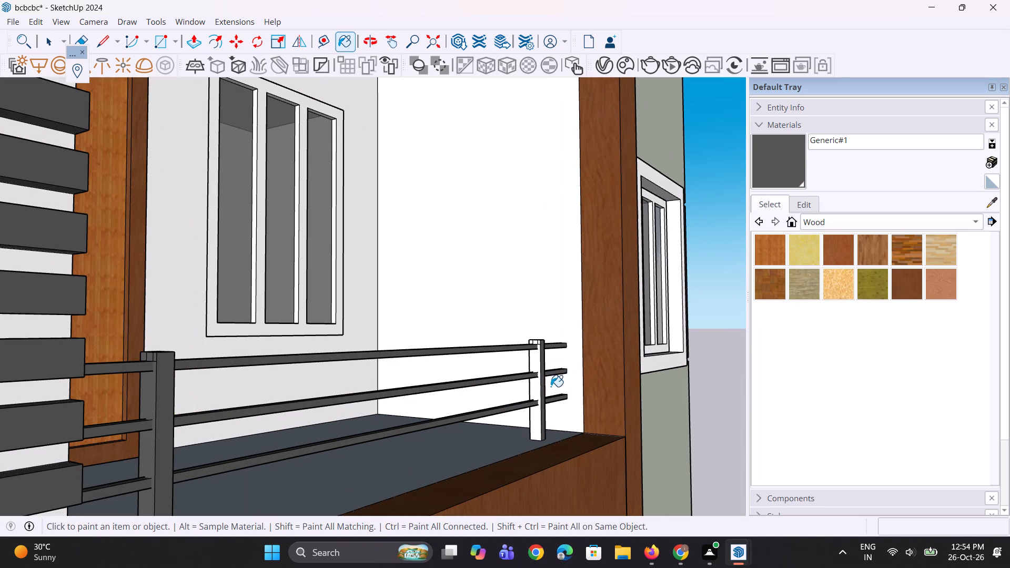
{"action": "middle_click", "coordinate": [551, 387]}
{"action": "scroll", "coordinate": [533, 387], "scroll_direction": "up", "scroll_amount": 1}
{"action": "left_click", "coordinate": [533, 387]}
{"action": "middle_click_drag", "start_coordinate": [536, 389], "coordinate": [214, 420]}
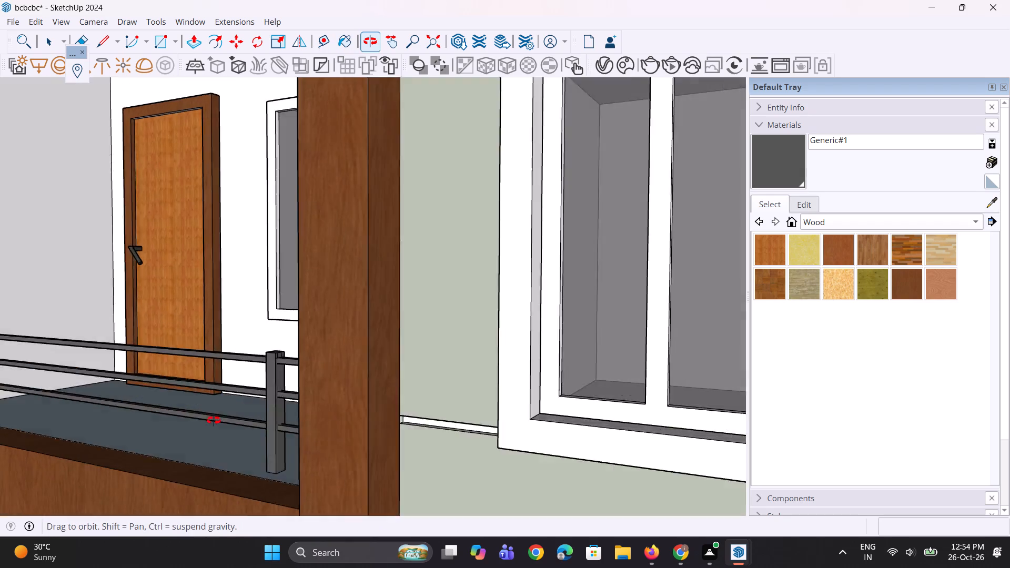
{"action": "middle_click_drag", "start_coordinate": [214, 420], "coordinate": [386, 404]}
{"action": "scroll", "coordinate": [425, 368], "scroll_direction": "up", "scroll_amount": 4}
{"action": "scroll", "coordinate": [499, 343], "scroll_direction": "up", "scroll_amount": 3}
{"action": "scroll", "coordinate": [458, 323], "scroll_direction": "up", "scroll_amount": 5}
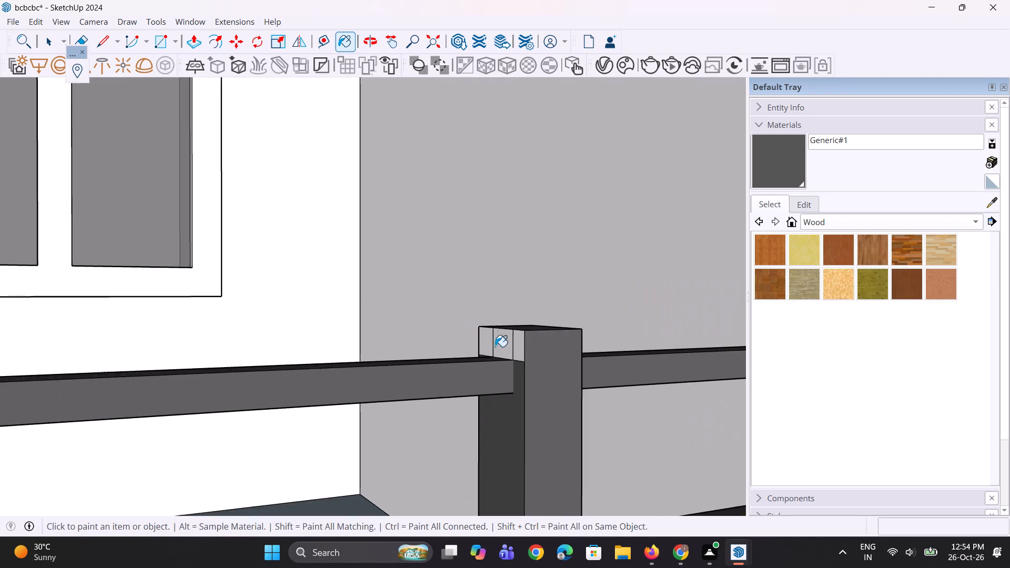
{"action": "scroll", "coordinate": [495, 347], "scroll_direction": "up", "scroll_amount": 3}
{"action": "left_click", "coordinate": [484, 340]}
{"action": "left_click", "coordinate": [497, 344]}
{"action": "left_click", "coordinate": [539, 347]}
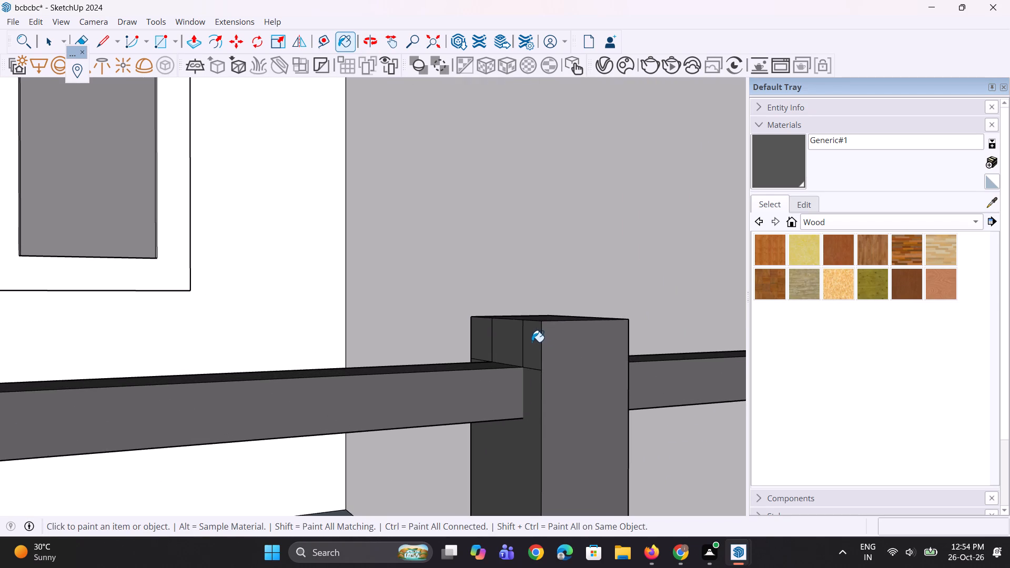
Paint the lowest balcony's window-side post with Generic#1 on its front, top and both side faces.
{"action": "middle_click_drag", "start_coordinate": [509, 366], "coordinate": [351, 508]}
{"action": "scroll", "coordinate": [339, 371], "scroll_direction": "down", "scroll_amount": 4}
{"action": "middle_click_drag", "start_coordinate": [494, 412], "coordinate": [251, 393]}
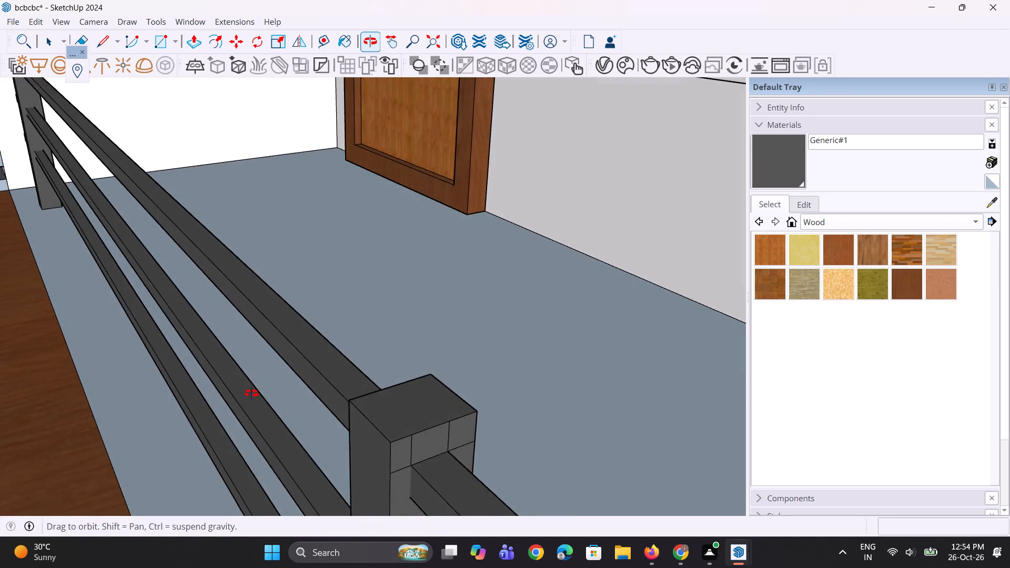
{"action": "middle_click_drag", "start_coordinate": [251, 393], "coordinate": [440, 286]}
{"action": "scroll", "coordinate": [472, 265], "scroll_direction": "down", "scroll_amount": 20}
{"action": "scroll", "coordinate": [472, 265], "scroll_direction": "down", "scroll_amount": 2}
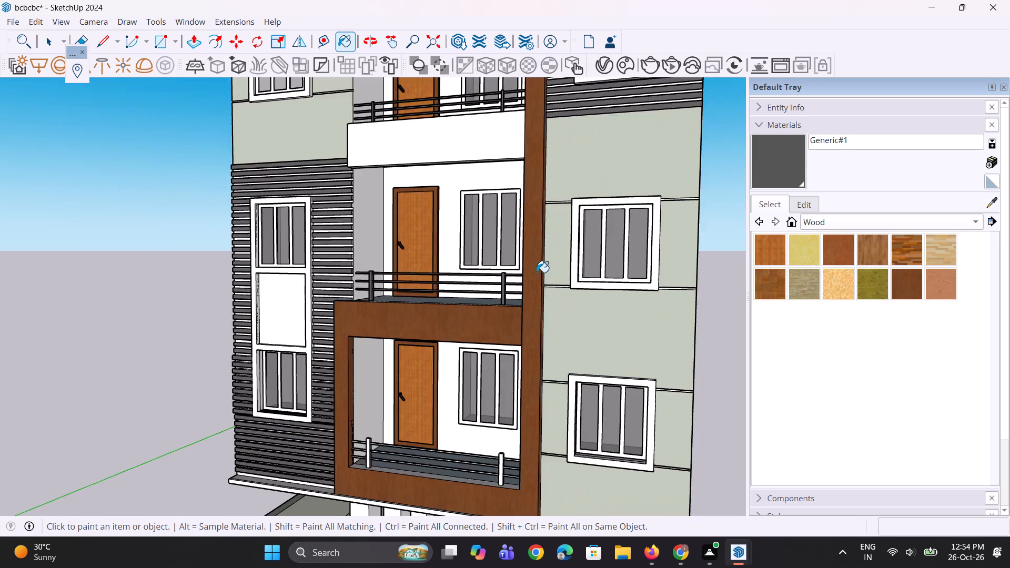
{"action": "scroll", "coordinate": [537, 272], "scroll_direction": "down", "scroll_amount": 6}
{"action": "scroll", "coordinate": [562, 444], "scroll_direction": "up", "scroll_amount": 20}
{"action": "scroll", "coordinate": [562, 444], "scroll_direction": "up", "scroll_amount": 1}
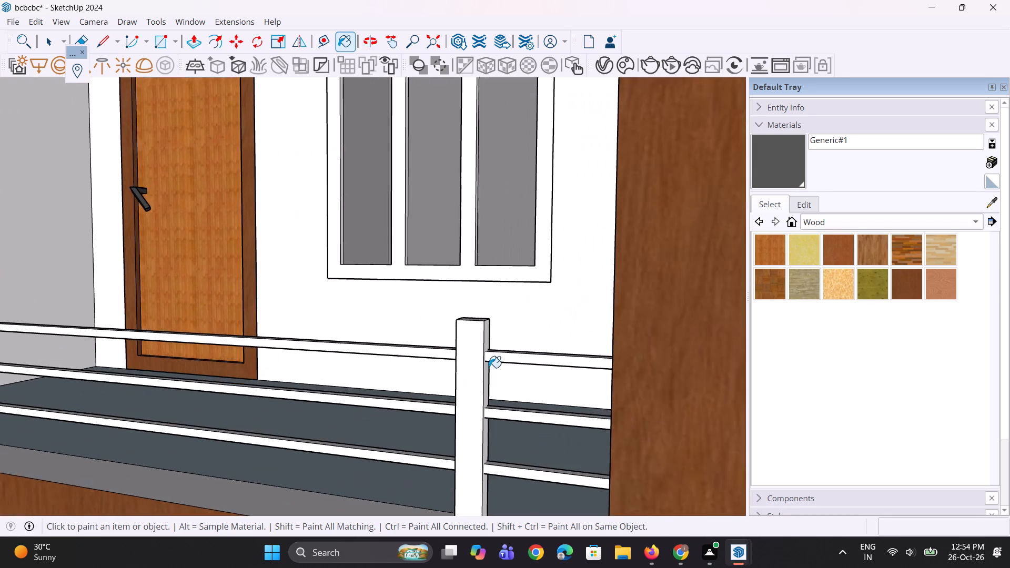
{"action": "left_click", "coordinate": [478, 363]}
{"action": "scroll", "coordinate": [480, 353], "scroll_direction": "up", "scroll_amount": 4}
{"action": "left_click", "coordinate": [489, 330]}
{"action": "middle_click_drag", "start_coordinate": [446, 347], "coordinate": [461, 422]}
{"action": "scroll", "coordinate": [460, 422], "scroll_direction": "up", "scroll_amount": 1}
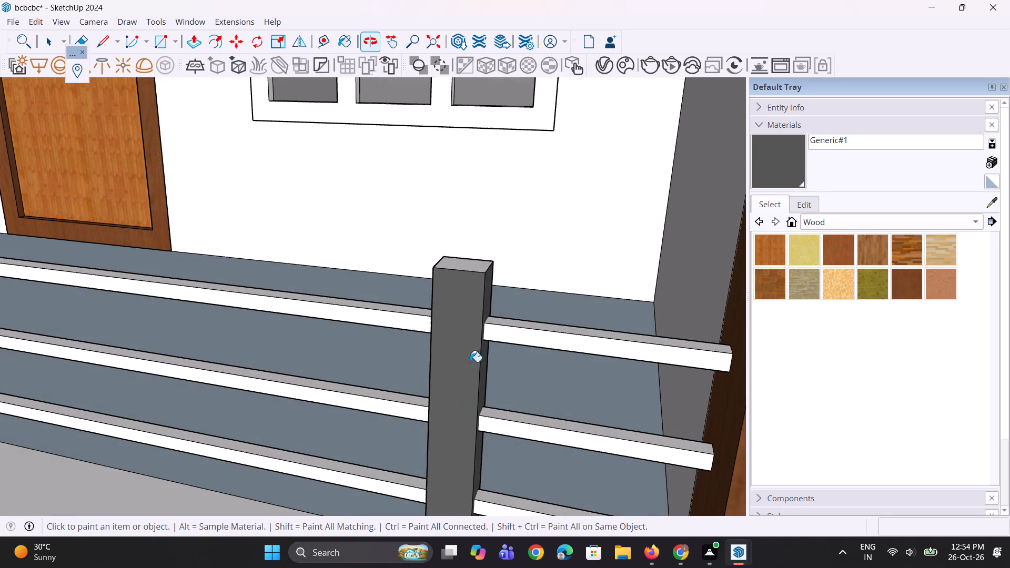
{"action": "left_click", "coordinate": [479, 269]}
{"action": "middle_click_drag", "start_coordinate": [392, 353], "coordinate": [430, 328]}
{"action": "scroll", "coordinate": [473, 334], "scroll_direction": "up", "scroll_amount": 1}
{"action": "scroll", "coordinate": [533, 329], "scroll_direction": "up", "scroll_amount": 4}
{"action": "middle_click_drag", "start_coordinate": [534, 330], "coordinate": [691, 320]}
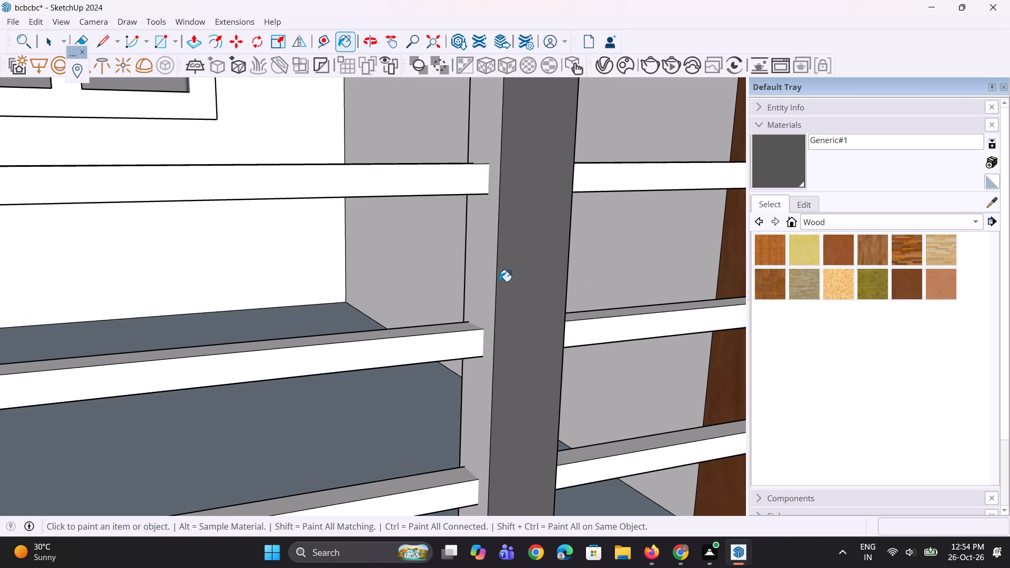
{"action": "left_click", "coordinate": [488, 277]}
Paint the front and top faces of the lowest balcony railing's three rails with Generic#1.
{"action": "scroll", "coordinate": [488, 402], "scroll_direction": "down", "scroll_amount": 5}
{"action": "scroll", "coordinate": [467, 292], "scroll_direction": "up", "scroll_amount": 3}
{"action": "left_click", "coordinate": [463, 249]}
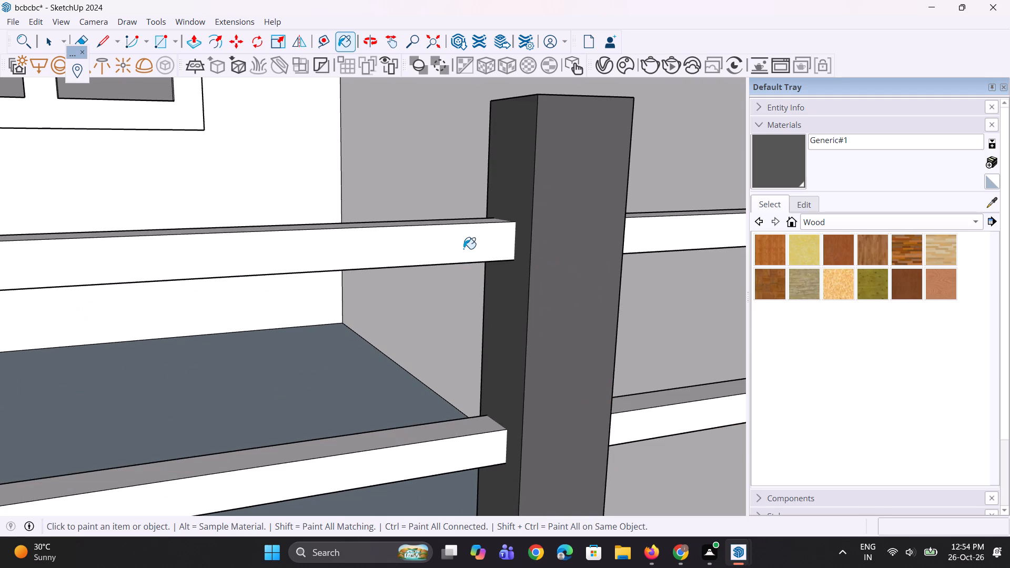
{"action": "left_click", "coordinate": [489, 221]}
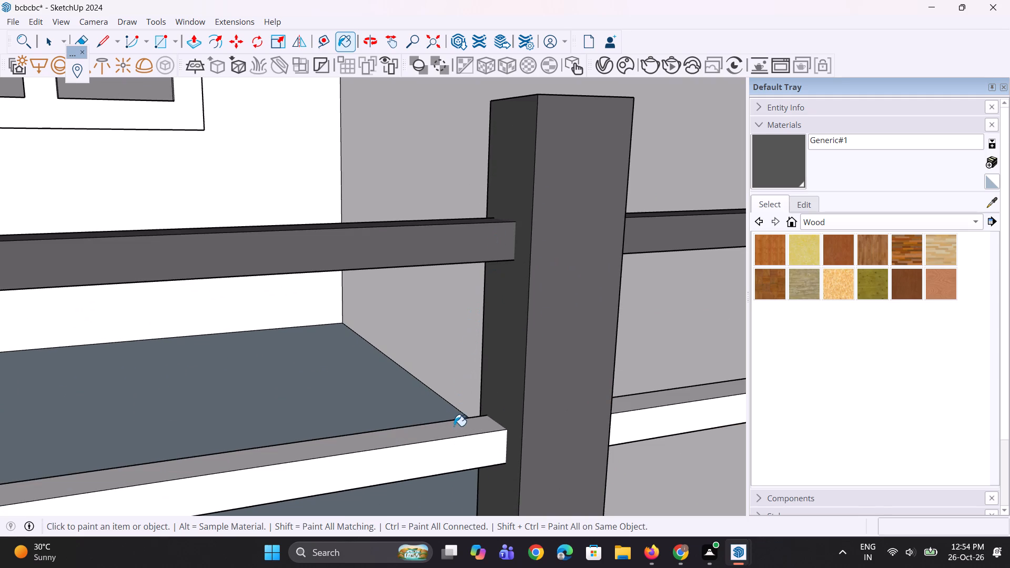
{"action": "left_click", "coordinate": [454, 426]}
{"action": "left_click", "coordinate": [468, 452]}
{"action": "scroll", "coordinate": [556, 330], "scroll_direction": "down", "scroll_amount": 10}
{"action": "scroll", "coordinate": [613, 446], "scroll_direction": "up", "scroll_amount": 4}
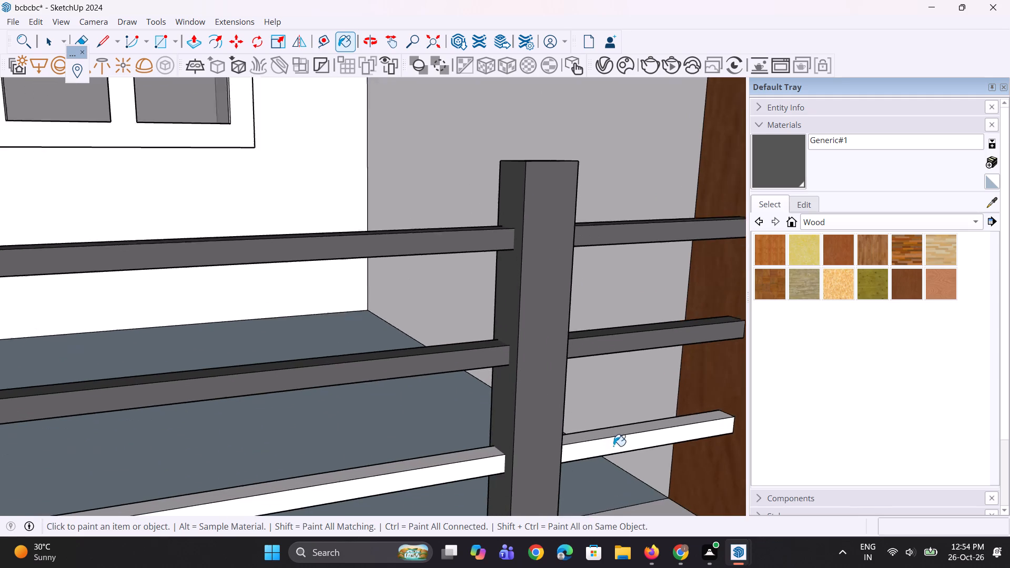
{"action": "left_click", "coordinate": [620, 428]}
{"action": "left_click", "coordinate": [618, 439]}
Paint the lowest balcony's door-side post with Generic#1 on its front, top and both side faces.
{"action": "scroll", "coordinate": [677, 419], "scroll_direction": "down", "scroll_amount": 12}
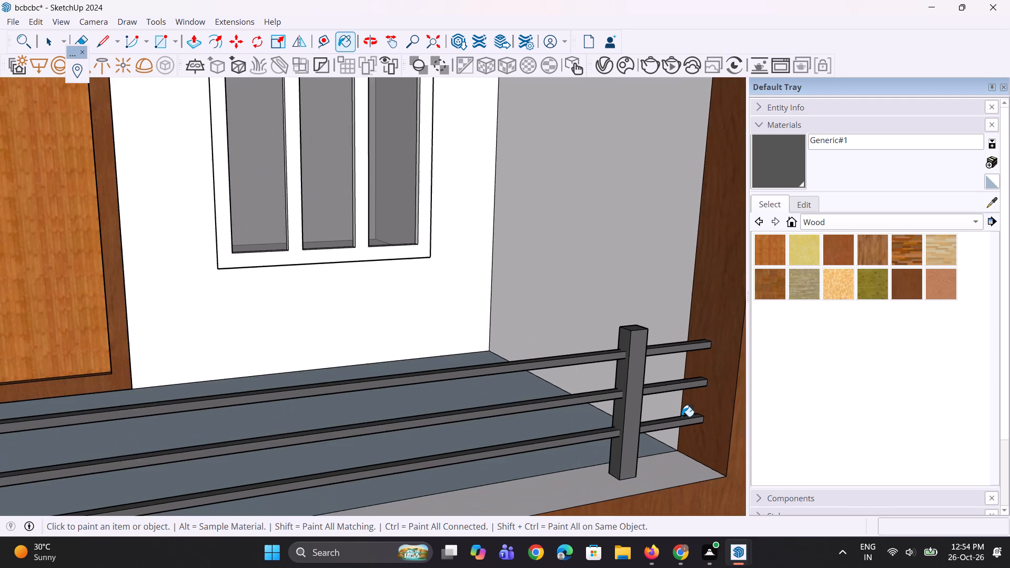
{"action": "scroll", "coordinate": [680, 415], "scroll_direction": "down", "scroll_amount": 12}
{"action": "scroll", "coordinate": [547, 422], "scroll_direction": "up", "scroll_amount": 5}
{"action": "scroll", "coordinate": [356, 419], "scroll_direction": "up", "scroll_amount": 4}
{"action": "scroll", "coordinate": [399, 423], "scroll_direction": "up", "scroll_amount": 3}
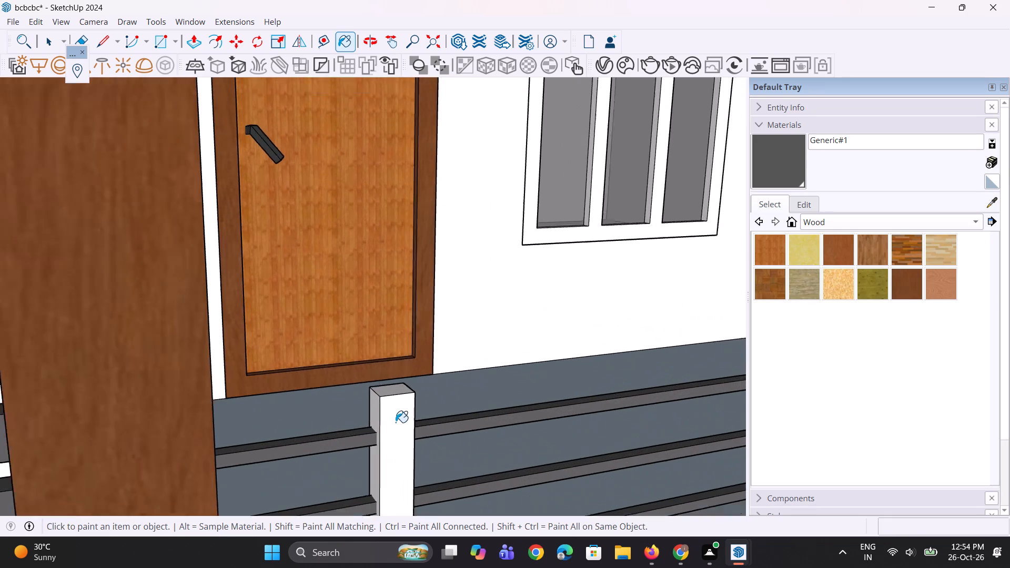
{"action": "scroll", "coordinate": [396, 422], "scroll_direction": "up", "scroll_amount": 2}
{"action": "left_click", "coordinate": [373, 412]}
{"action": "left_click", "coordinate": [388, 416]}
{"action": "left_click", "coordinate": [393, 387]}
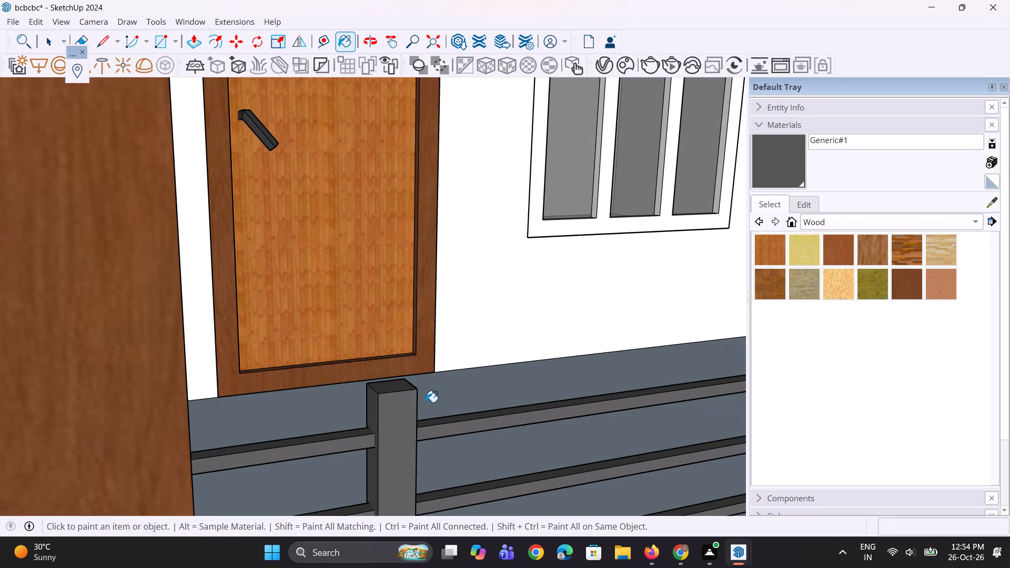
{"action": "middle_click_drag", "start_coordinate": [411, 401], "coordinate": [246, 368]}
{"action": "left_click", "coordinate": [425, 418]}
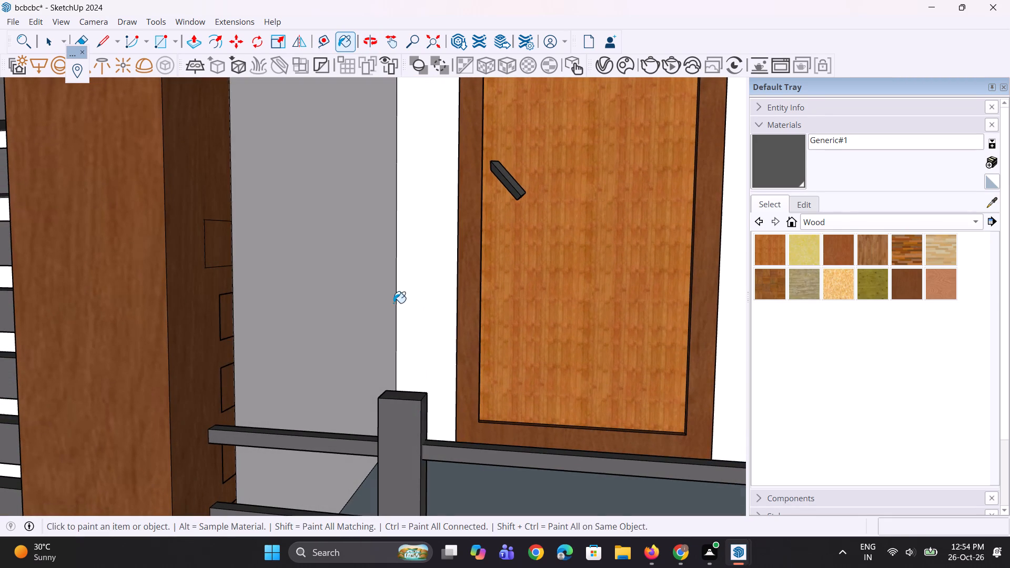
Paint the undersides of the lowest balcony railing's three rails with Generic#1.
{"action": "scroll", "coordinate": [393, 303], "scroll_direction": "down", "scroll_amount": 9}
{"action": "scroll", "coordinate": [387, 410], "scroll_direction": "up", "scroll_amount": 1}
{"action": "middle_click_drag", "start_coordinate": [384, 419], "coordinate": [362, 559]}
{"action": "scroll", "coordinate": [401, 411], "scroll_direction": "up", "scroll_amount": 4}
{"action": "scroll", "coordinate": [447, 362], "scroll_direction": "up", "scroll_amount": 3}
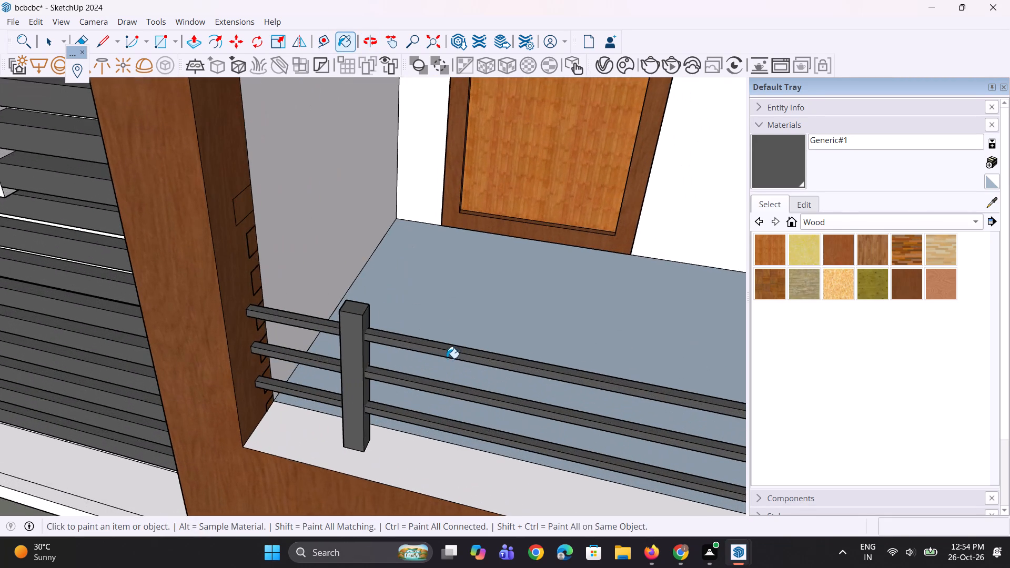
{"action": "scroll", "coordinate": [420, 386], "scroll_direction": "up", "scroll_amount": 1}
{"action": "middle_click_drag", "start_coordinate": [419, 389], "coordinate": [490, 43]}
{"action": "scroll", "coordinate": [460, 174], "scroll_direction": "up", "scroll_amount": 3}
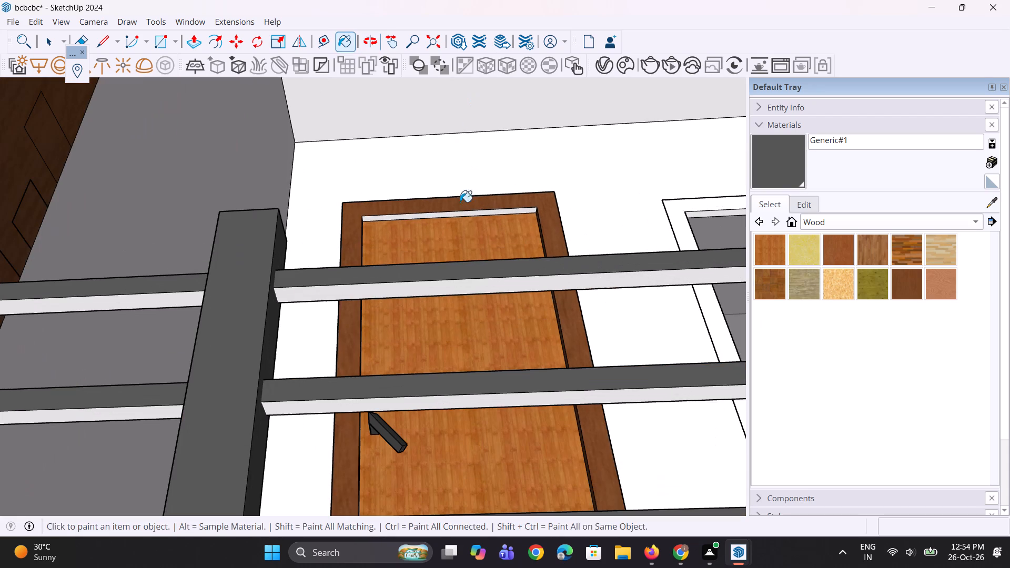
{"action": "left_click", "coordinate": [463, 282]}
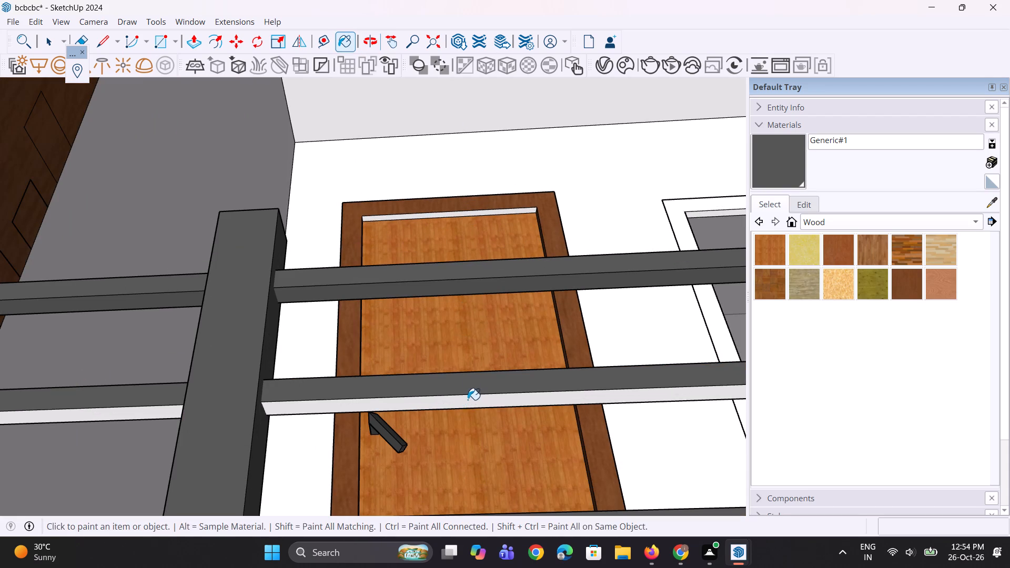
{"action": "left_click", "coordinate": [468, 399]}
{"action": "scroll", "coordinate": [407, 214], "scroll_direction": "down", "scroll_amount": 4}
{"action": "middle_click_drag", "start_coordinate": [456, 379], "coordinate": [458, 362]}
{"action": "scroll", "coordinate": [453, 295], "scroll_direction": "up", "scroll_amount": 4}
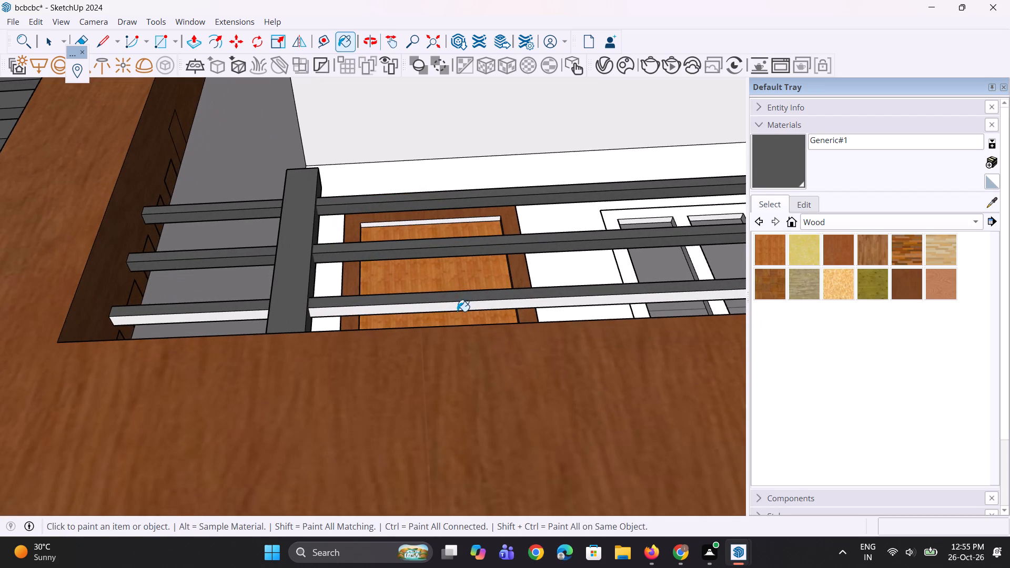
{"action": "left_click", "coordinate": [465, 302]}
{"action": "left_click", "coordinate": [429, 306]}
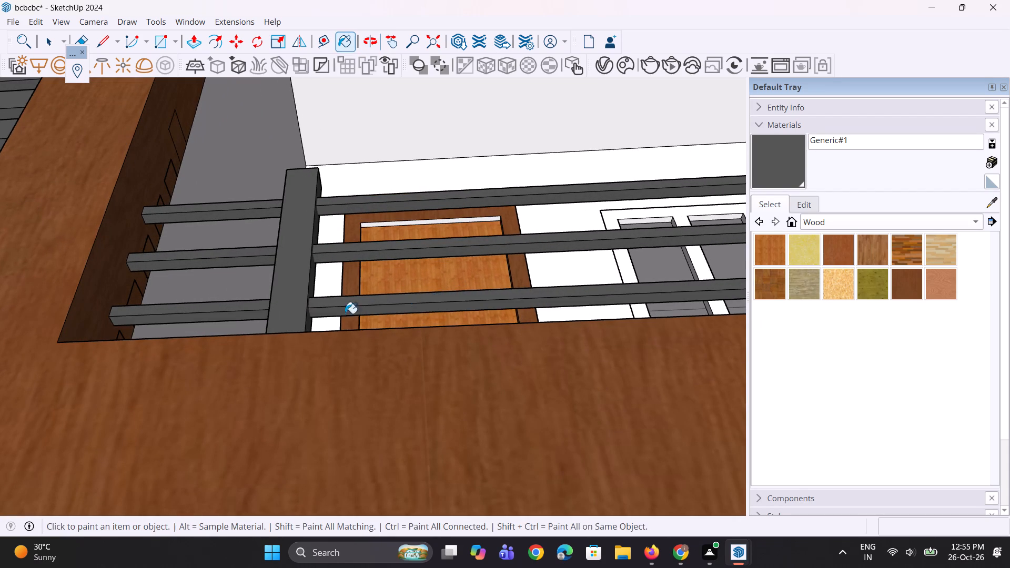
Paint the top face of the lowest balcony's front ledge with Wood Veneer 01 from the Wood collection.
{"action": "middle_click_drag", "start_coordinate": [303, 307], "coordinate": [213, 454]}
{"action": "scroll", "coordinate": [213, 455], "scroll_direction": "up", "scroll_amount": 1}
{"action": "scroll", "coordinate": [204, 362], "scroll_direction": "down", "scroll_amount": 5}
{"action": "middle_click_drag", "start_coordinate": [315, 398], "coordinate": [302, 541]}
{"action": "scroll", "coordinate": [296, 347], "scroll_direction": "down", "scroll_amount": 6}
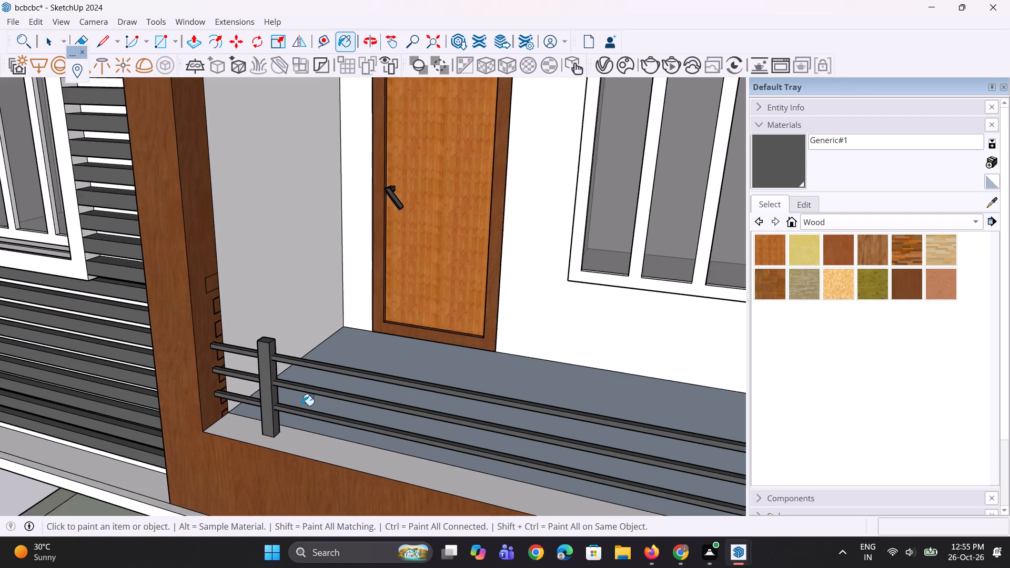
{"action": "scroll", "coordinate": [302, 405], "scroll_direction": "down", "scroll_amount": 2}
{"action": "middle_click_drag", "start_coordinate": [290, 415], "coordinate": [399, 423]}
{"action": "scroll", "coordinate": [390, 353], "scroll_direction": "down", "scroll_amount": 10}
{"action": "scroll", "coordinate": [448, 419], "scroll_direction": "down", "scroll_amount": 2}
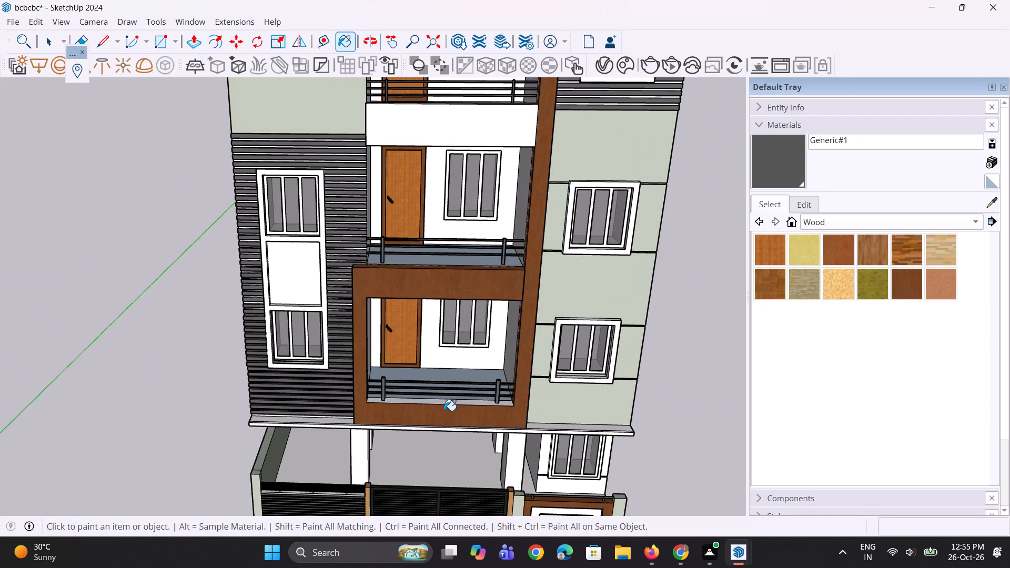
{"action": "scroll", "coordinate": [444, 411], "scroll_direction": "down", "scroll_amount": 2}
{"action": "scroll", "coordinate": [524, 480], "scroll_direction": "up", "scroll_amount": 1}
{"action": "middle_click_drag", "start_coordinate": [518, 469], "coordinate": [514, 432]}
{"action": "scroll", "coordinate": [489, 500], "scroll_direction": "up", "scroll_amount": 7}
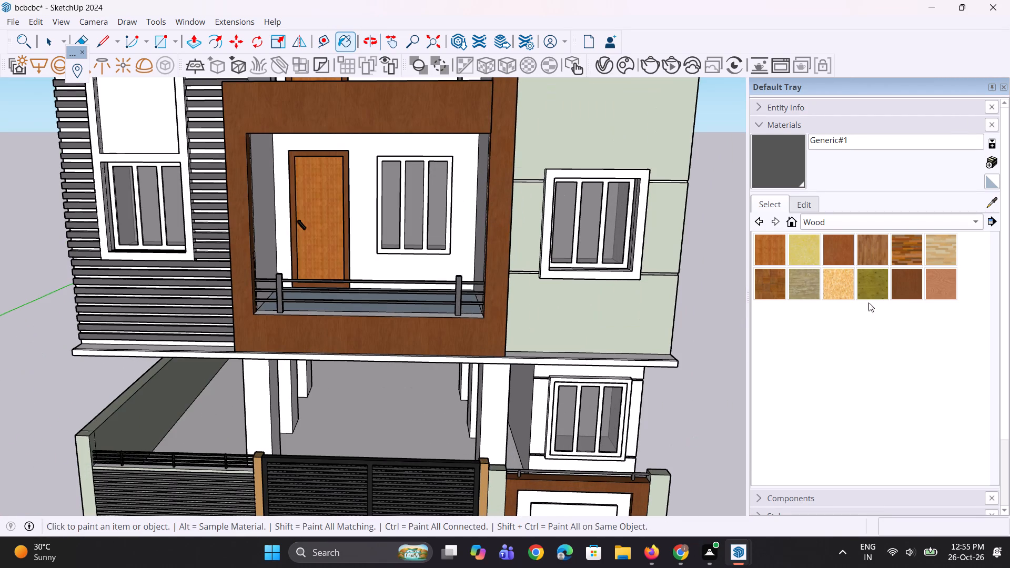
{"action": "left_click", "coordinate": [898, 273]}
{"action": "middle_click_drag", "start_coordinate": [296, 378], "coordinate": [304, 428]}
{"action": "scroll", "coordinate": [348, 328], "scroll_direction": "up", "scroll_amount": 4}
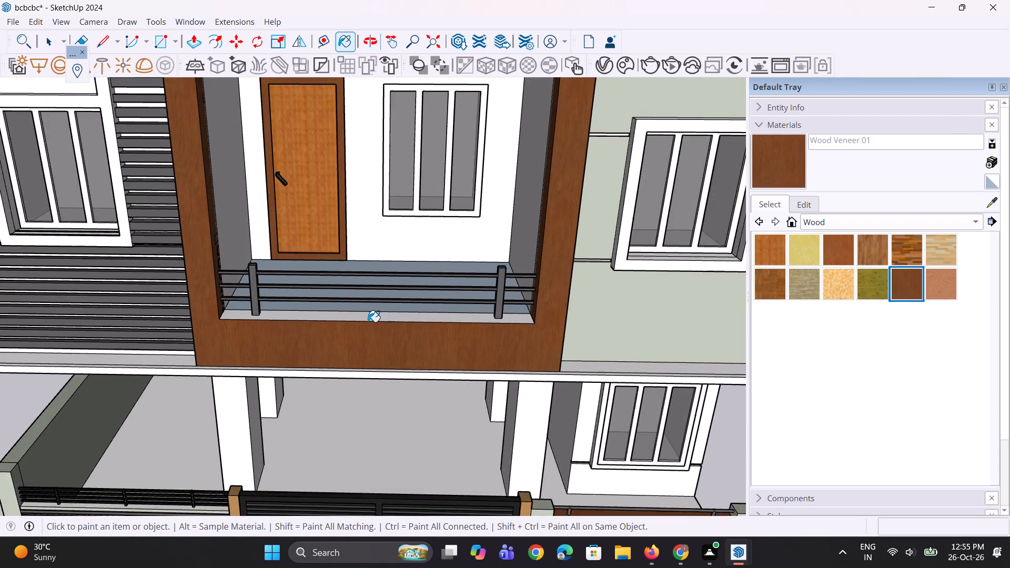
{"action": "scroll", "coordinate": [368, 322], "scroll_direction": "up", "scroll_amount": 1}
{"action": "left_click", "coordinate": [371, 318]}
Create a new Generic V-Ray material with a pale peach diffuse colour of R 0.945, G 0.889, B 0.848.
{"action": "middle_click_drag", "start_coordinate": [352, 346], "coordinate": [297, 367]}
{"action": "scroll", "coordinate": [285, 416], "scroll_direction": "down", "scroll_amount": 6}
{"action": "middle_click_drag", "start_coordinate": [349, 365], "coordinate": [398, 326]}
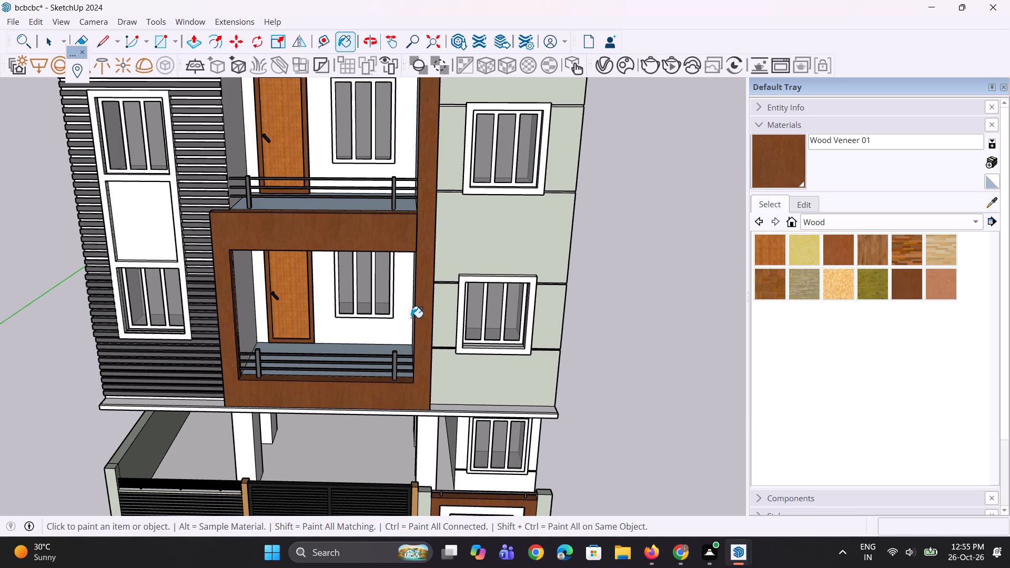
{"action": "scroll", "coordinate": [295, 390], "scroll_direction": "down", "scroll_amount": 6}
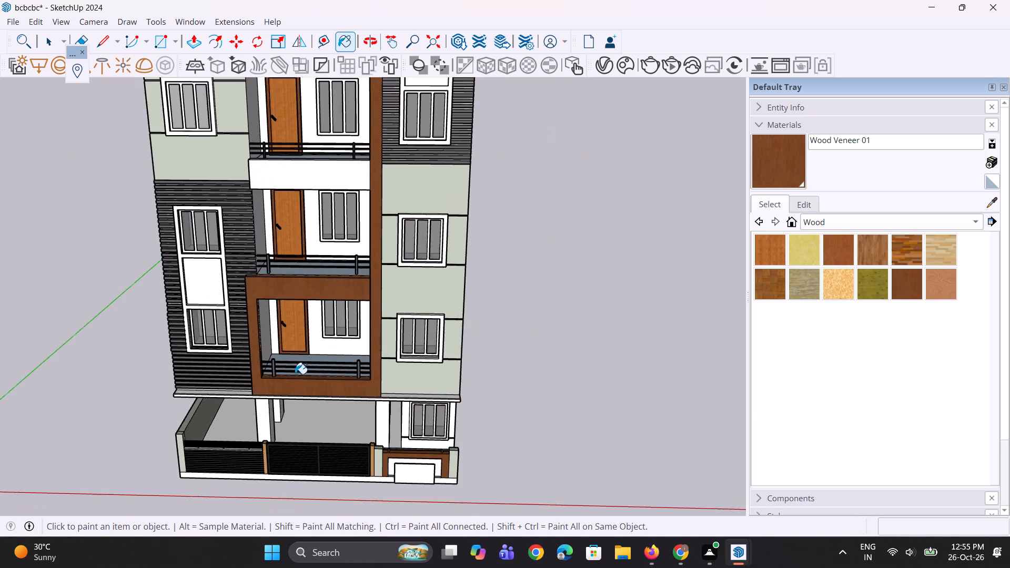
{"action": "scroll", "coordinate": [295, 374], "scroll_direction": "down", "scroll_amount": 2}
{"action": "middle_click_drag", "start_coordinate": [329, 499], "coordinate": [313, 469]}
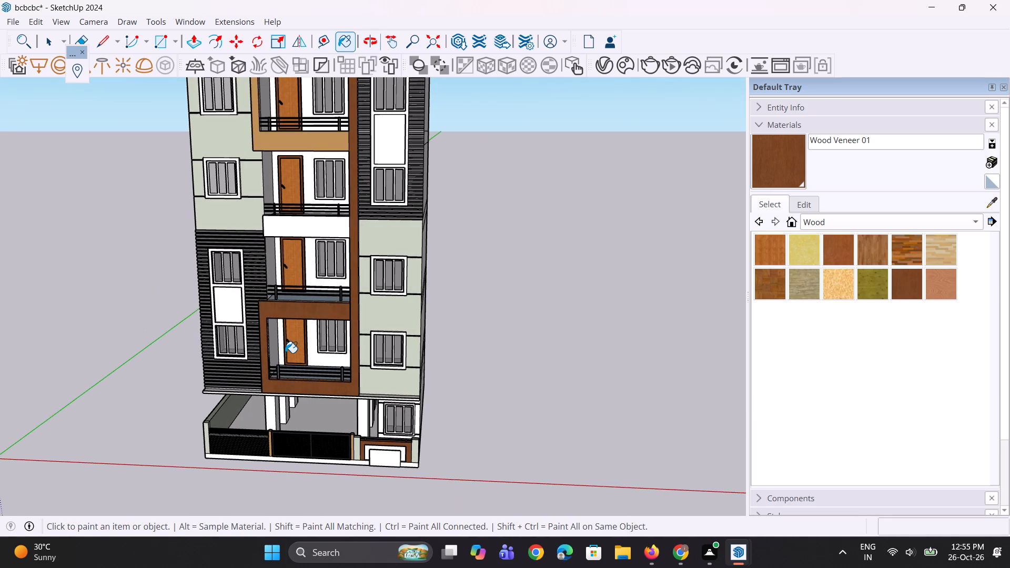
{"action": "left_click", "coordinate": [613, 63]}
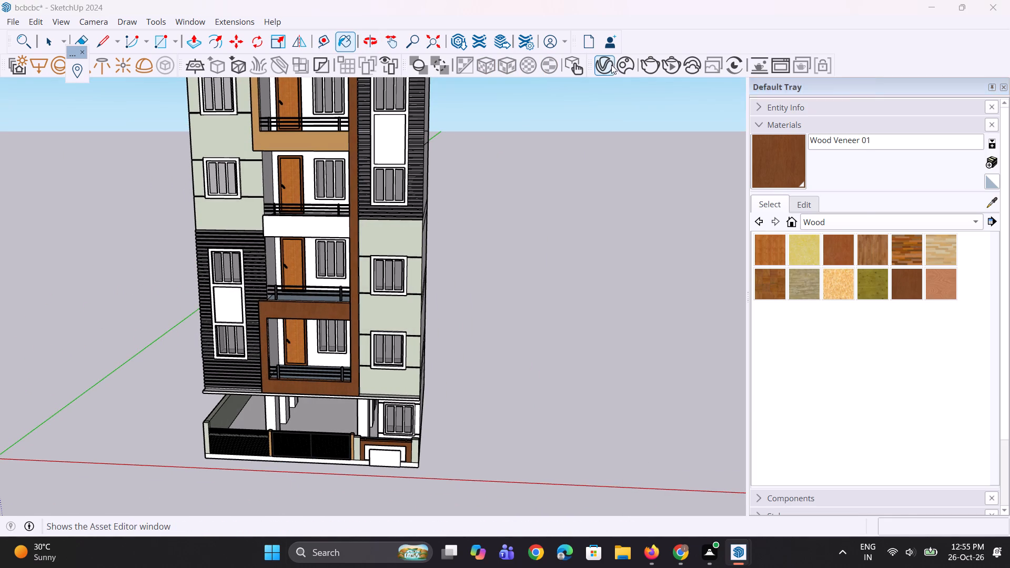
{"action": "right_click", "coordinate": [410, 72]}
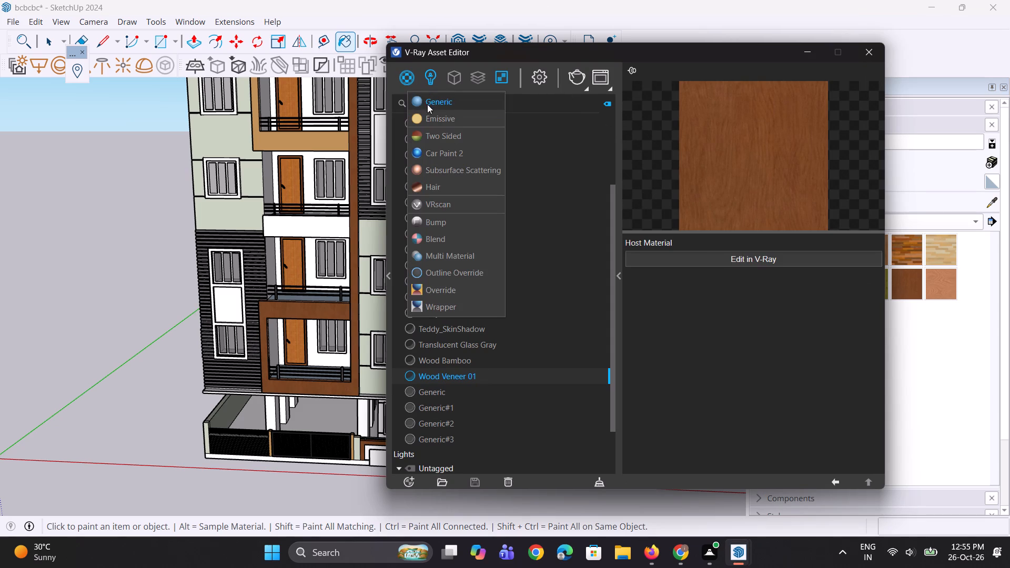
{"action": "left_click", "coordinate": [427, 104]}
{"action": "left_click", "coordinate": [728, 300]}
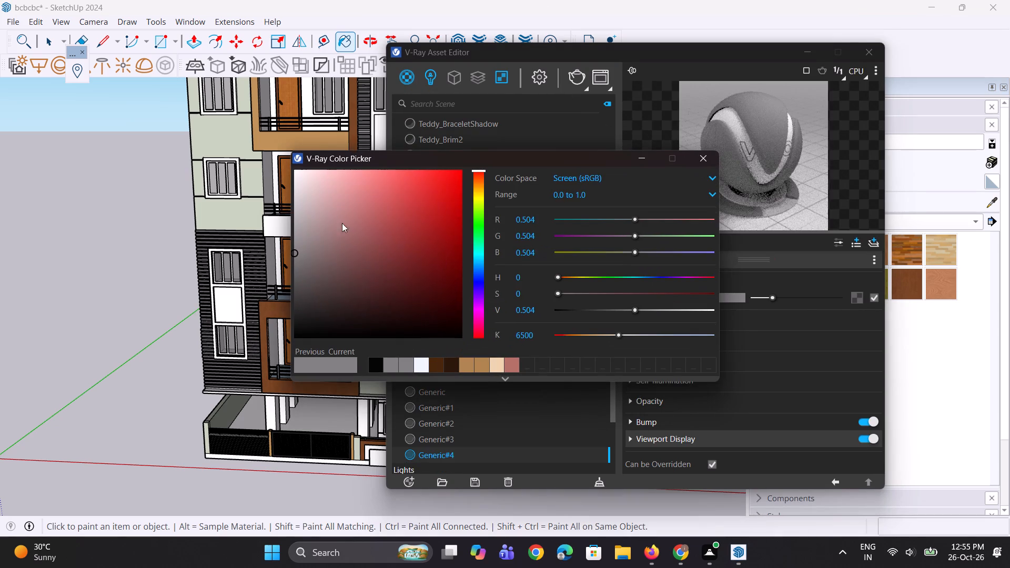
{"action": "left_click_drag", "start_coordinate": [315, 200], "coordinate": [306, 174]}
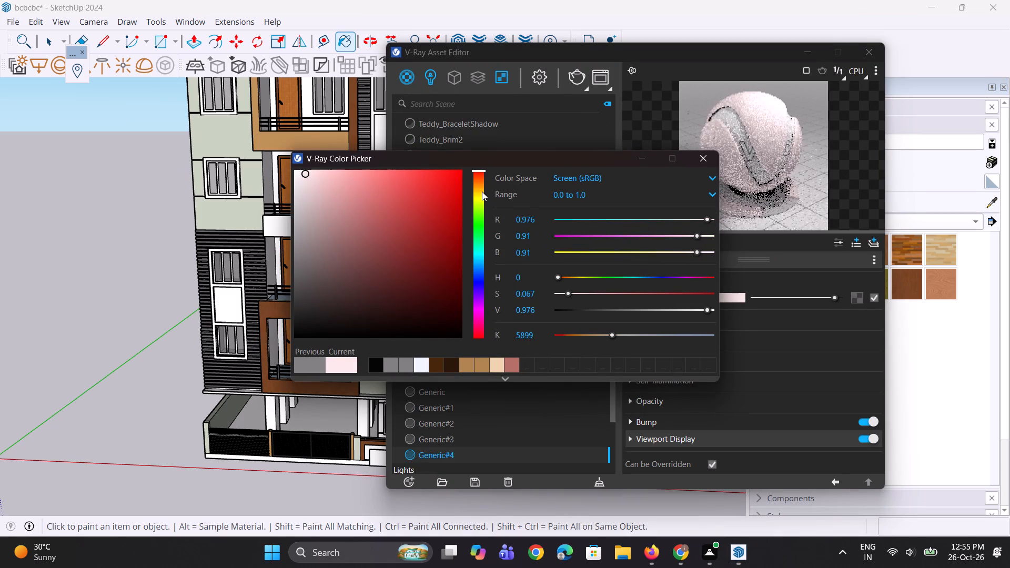
{"action": "left_click", "coordinate": [482, 191]}
{"action": "left_click_drag", "start_coordinate": [482, 191], "coordinate": [479, 182]}
{"action": "left_click_drag", "start_coordinate": [337, 184], "coordinate": [312, 179]}
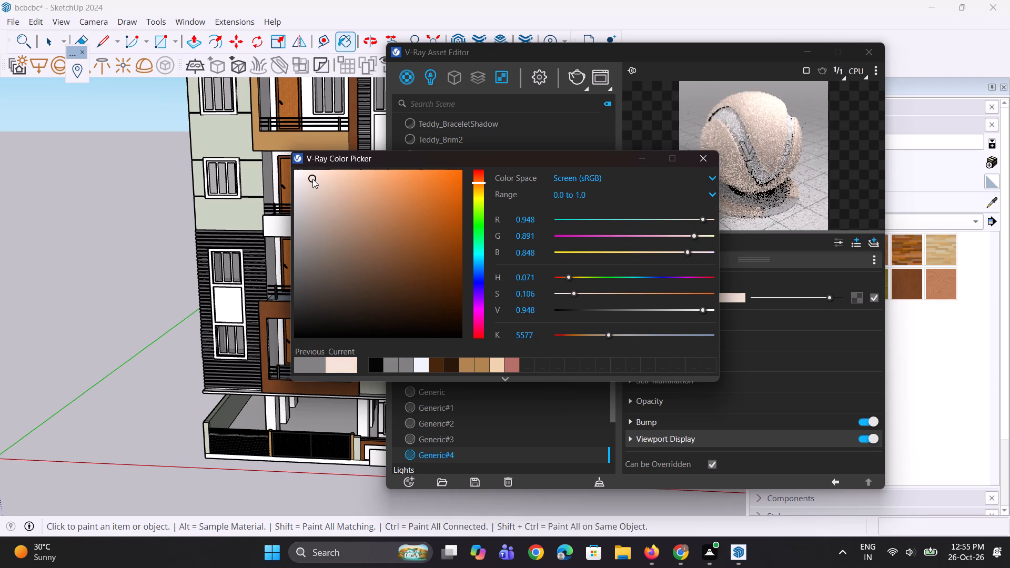
{"action": "left_click_drag", "start_coordinate": [312, 179], "coordinate": [311, 179]}
{"action": "left_click", "coordinate": [640, 158]}
Give the new V-Ray material a dark grey reflection colour and a reflection glossiness of 0.95.
{"action": "left_click", "coordinate": [695, 311]}
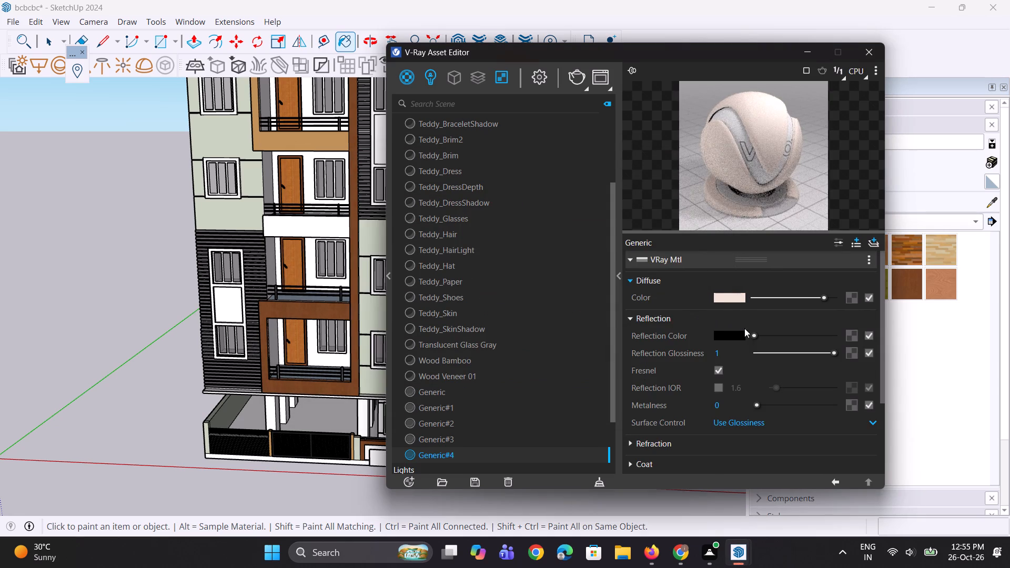
{"action": "left_click", "coordinate": [762, 334]}
{"action": "left_click_drag", "start_coordinate": [723, 352], "coordinate": [708, 356]}
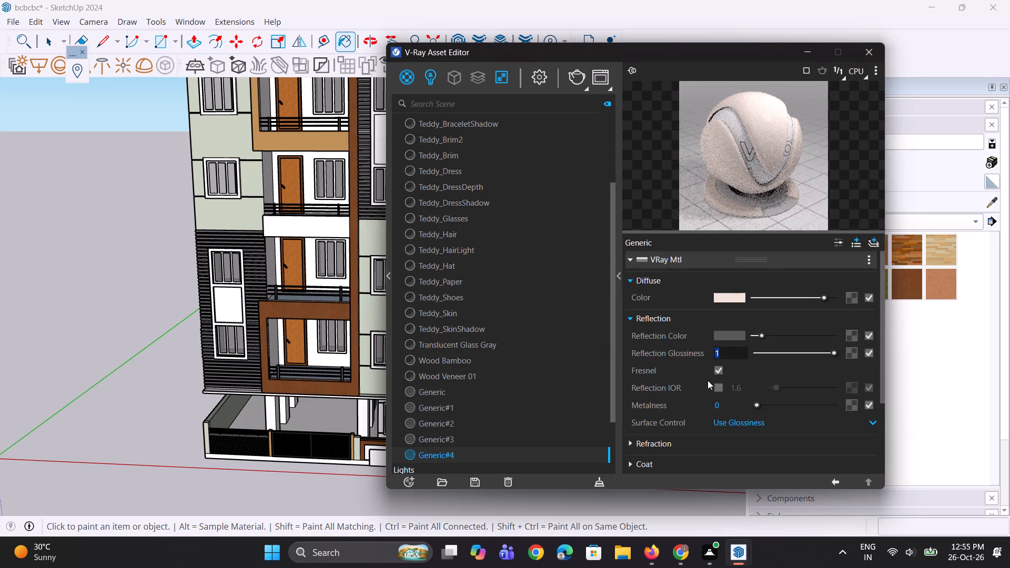
{"action": "type", "text": "0.95"}
{"action": "key", "text": "Return"}
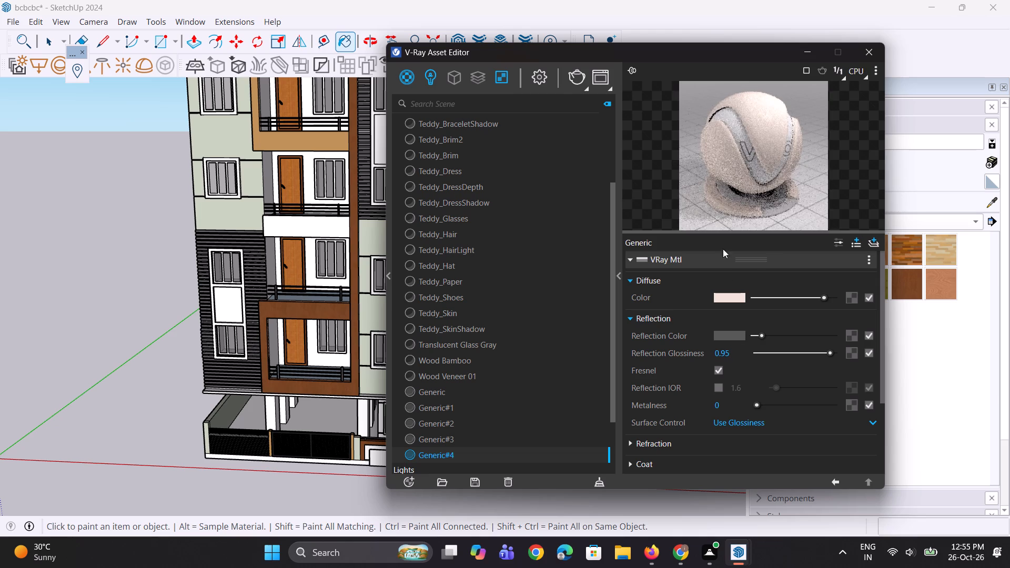
{"action": "left_click_drag", "start_coordinate": [744, 155], "coordinate": [744, 161]}
{"action": "left_click", "coordinate": [797, 54]}
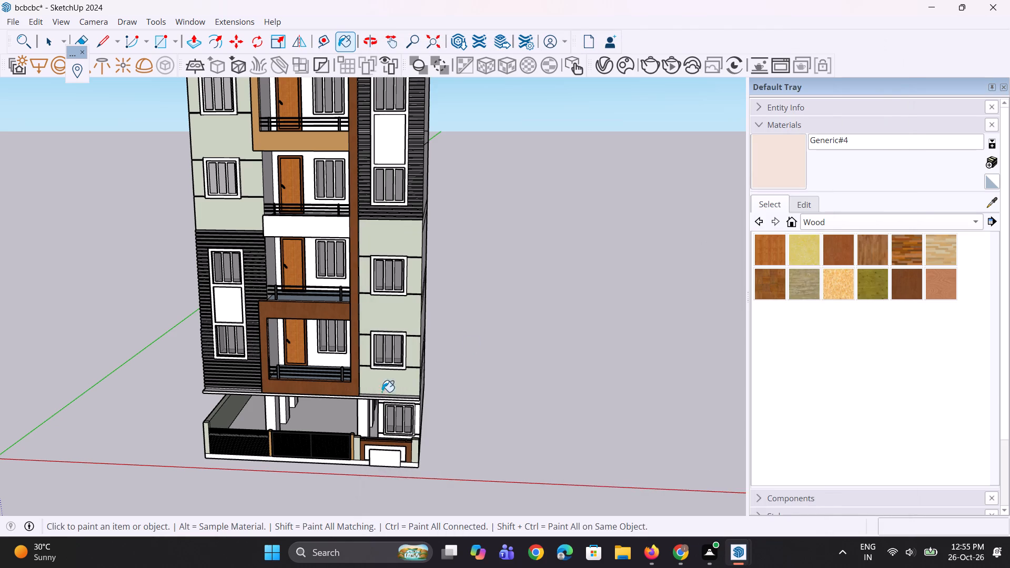
Paint the white panel above the top balcony, its back wall and both side walls with the pale peach Generic#4.
{"action": "scroll", "coordinate": [327, 423], "scroll_direction": "down", "scroll_amount": 4}
{"action": "middle_click_drag", "start_coordinate": [359, 403], "coordinate": [387, 346]}
{"action": "left_click_drag", "start_coordinate": [782, 168], "coordinate": [766, 189]}
{"action": "scroll", "coordinate": [316, 182], "scroll_direction": "up", "scroll_amount": 1}
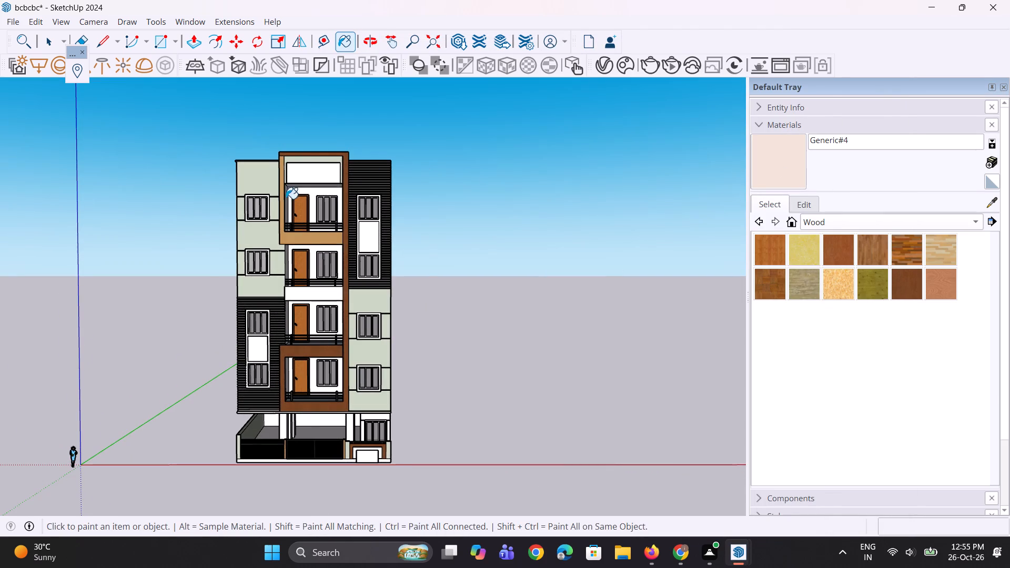
{"action": "scroll", "coordinate": [286, 199], "scroll_direction": "up", "scroll_amount": 5}
{"action": "left_click", "coordinate": [332, 164]}
{"action": "scroll", "coordinate": [330, 212], "scroll_direction": "up", "scroll_amount": 3}
{"action": "left_click", "coordinate": [317, 215]}
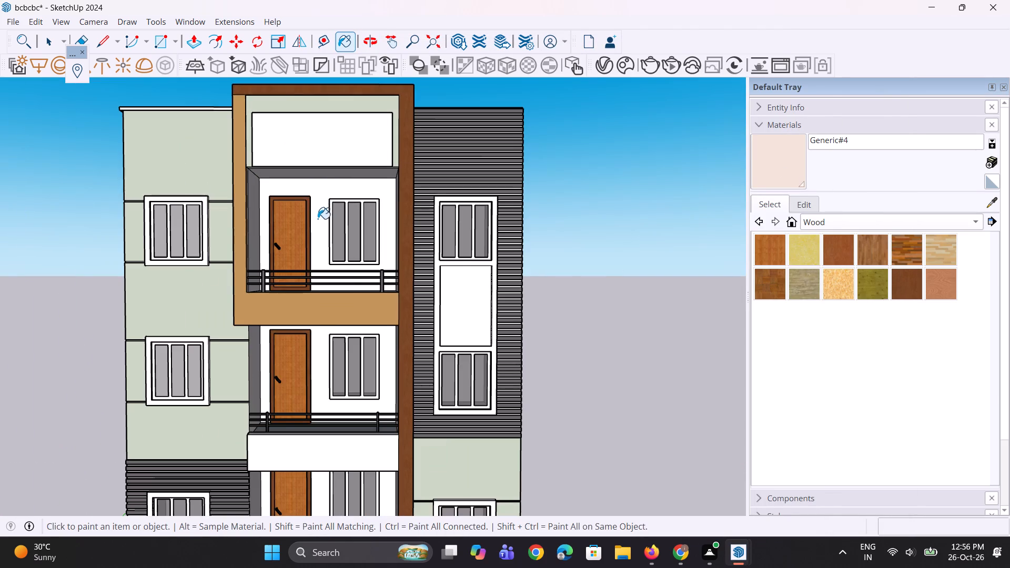
{"action": "scroll", "coordinate": [344, 287], "scroll_direction": "up", "scroll_amount": 4}
{"action": "middle_click_drag", "start_coordinate": [388, 280], "coordinate": [204, 363]}
{"action": "left_click", "coordinate": [263, 192]}
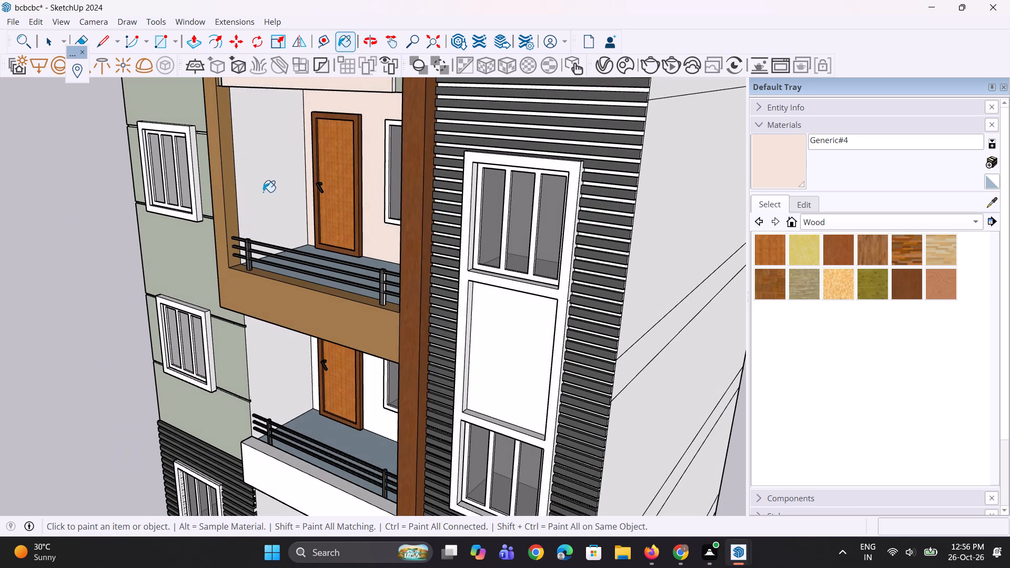
{"action": "middle_click_drag", "start_coordinate": [256, 369], "coordinate": [631, 242]}
{"action": "scroll", "coordinate": [294, 368], "scroll_direction": "up", "scroll_amount": 1}
{"action": "left_click_drag", "start_coordinate": [420, 200], "coordinate": [419, 215]}
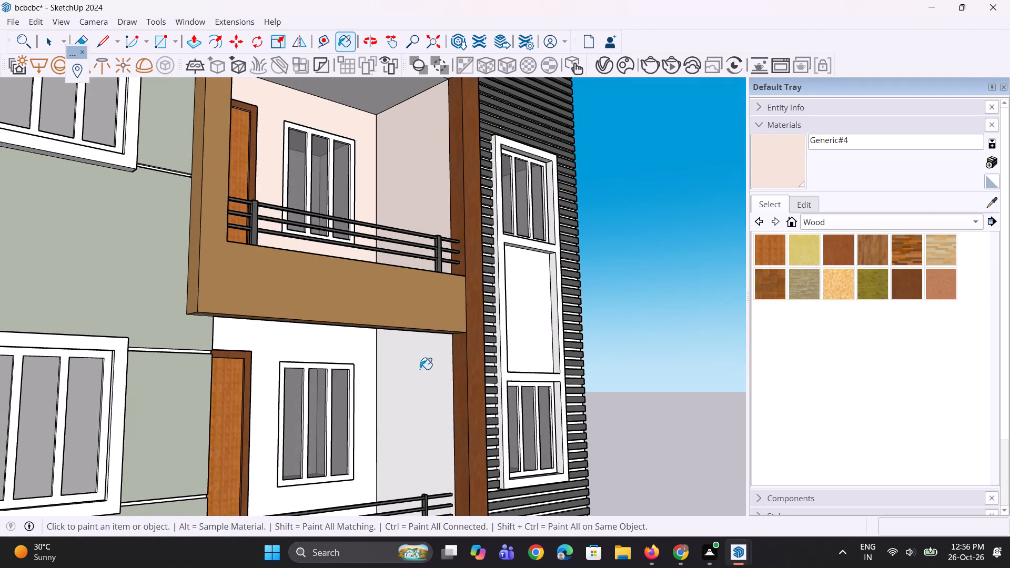
Paint the second balcony's back wall, both side walls and ceiling with Generic#4.
{"action": "left_click", "coordinate": [420, 369]}
{"action": "left_click", "coordinate": [367, 367]}
{"action": "middle_click_drag", "start_coordinate": [407, 412], "coordinate": [136, 339]}
{"action": "left_click", "coordinate": [182, 390]}
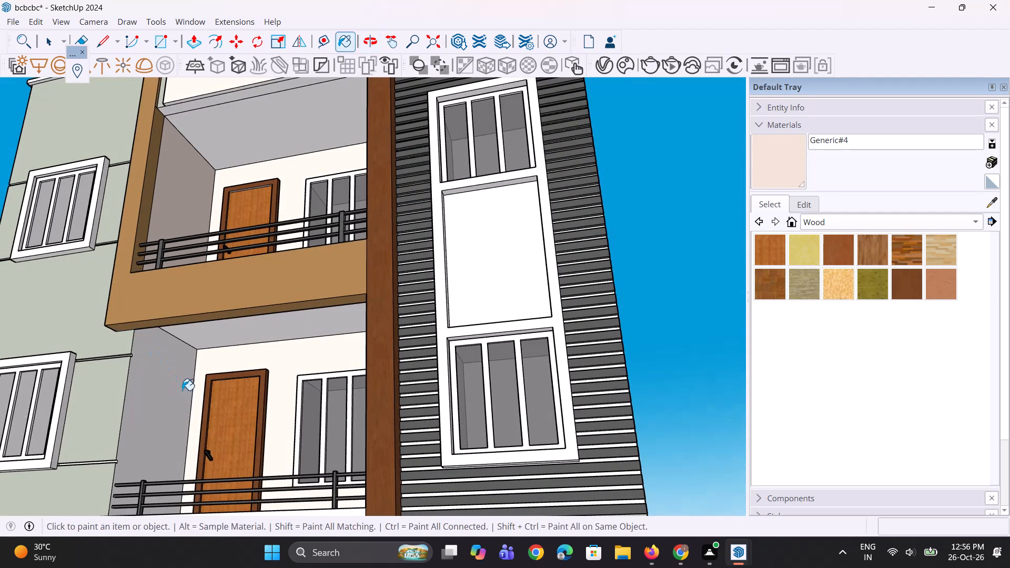
{"action": "left_click", "coordinate": [234, 321]}
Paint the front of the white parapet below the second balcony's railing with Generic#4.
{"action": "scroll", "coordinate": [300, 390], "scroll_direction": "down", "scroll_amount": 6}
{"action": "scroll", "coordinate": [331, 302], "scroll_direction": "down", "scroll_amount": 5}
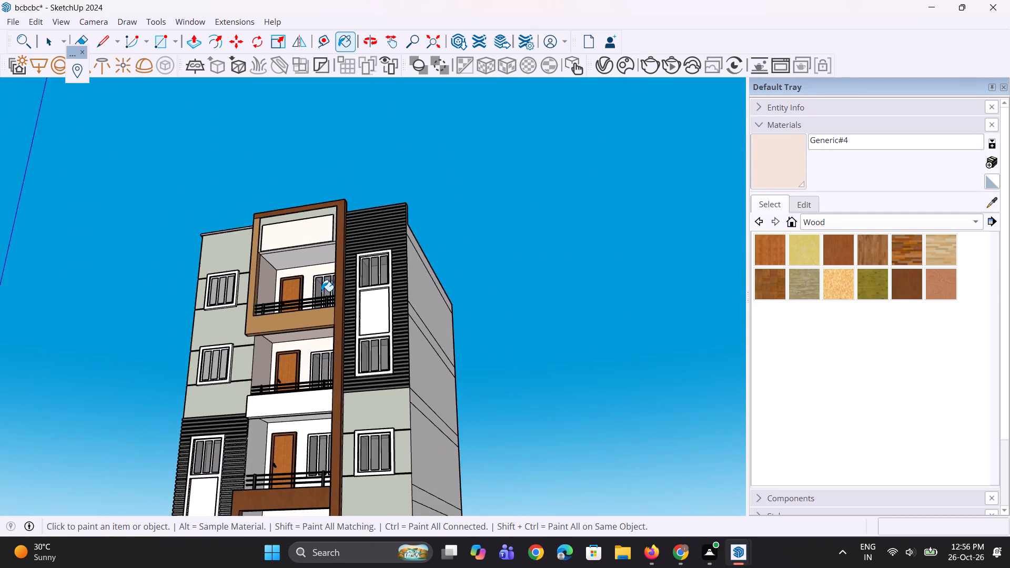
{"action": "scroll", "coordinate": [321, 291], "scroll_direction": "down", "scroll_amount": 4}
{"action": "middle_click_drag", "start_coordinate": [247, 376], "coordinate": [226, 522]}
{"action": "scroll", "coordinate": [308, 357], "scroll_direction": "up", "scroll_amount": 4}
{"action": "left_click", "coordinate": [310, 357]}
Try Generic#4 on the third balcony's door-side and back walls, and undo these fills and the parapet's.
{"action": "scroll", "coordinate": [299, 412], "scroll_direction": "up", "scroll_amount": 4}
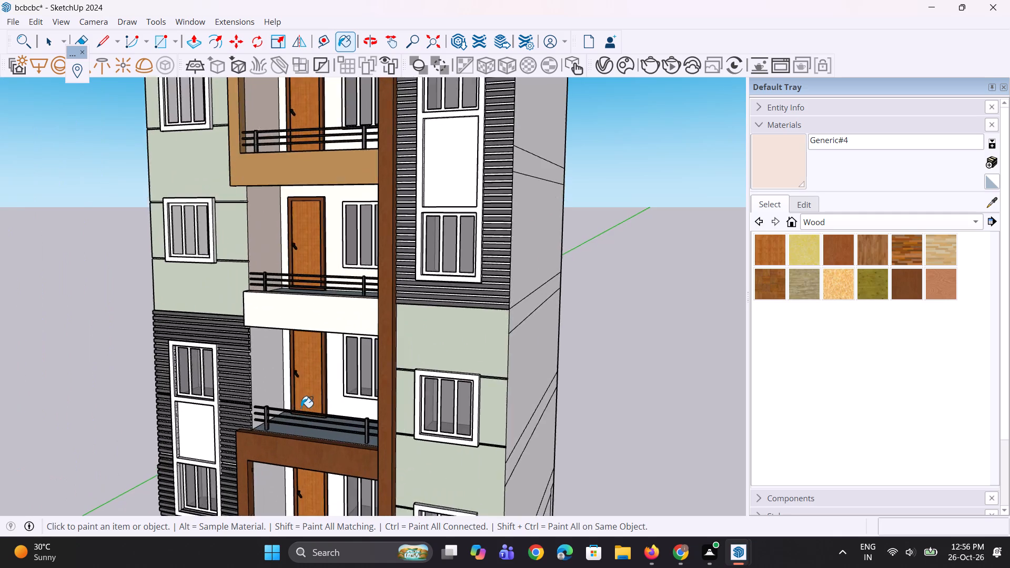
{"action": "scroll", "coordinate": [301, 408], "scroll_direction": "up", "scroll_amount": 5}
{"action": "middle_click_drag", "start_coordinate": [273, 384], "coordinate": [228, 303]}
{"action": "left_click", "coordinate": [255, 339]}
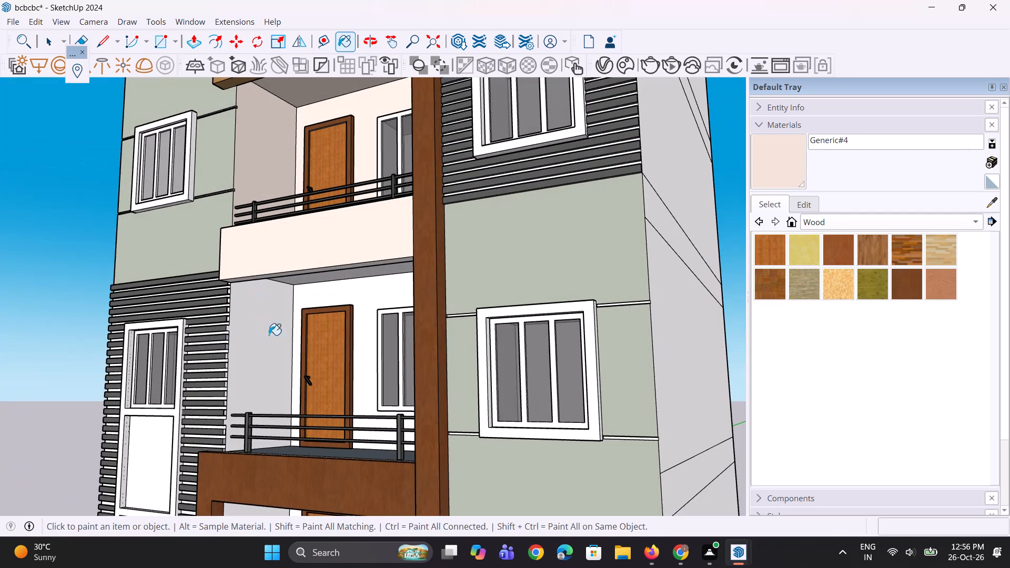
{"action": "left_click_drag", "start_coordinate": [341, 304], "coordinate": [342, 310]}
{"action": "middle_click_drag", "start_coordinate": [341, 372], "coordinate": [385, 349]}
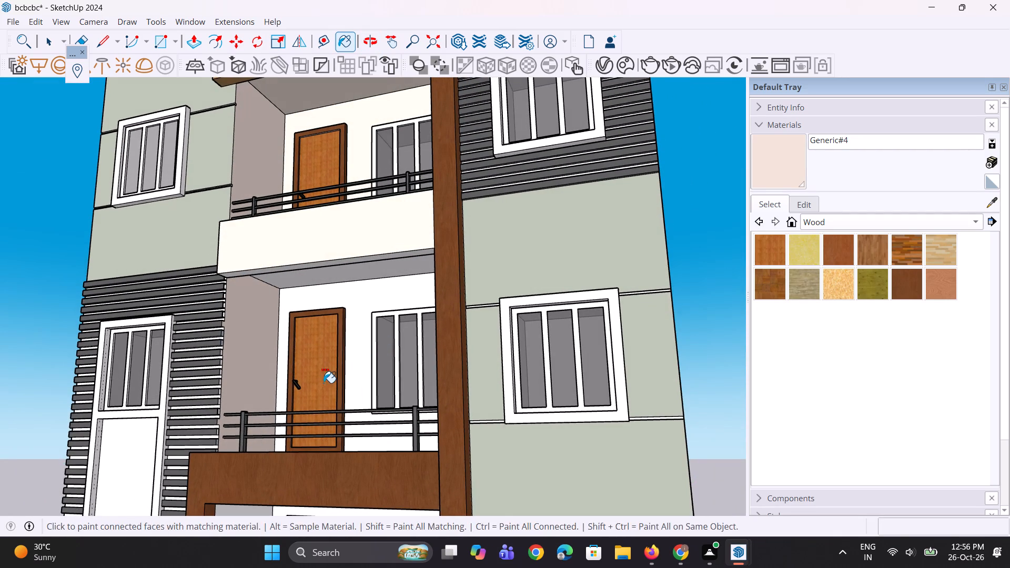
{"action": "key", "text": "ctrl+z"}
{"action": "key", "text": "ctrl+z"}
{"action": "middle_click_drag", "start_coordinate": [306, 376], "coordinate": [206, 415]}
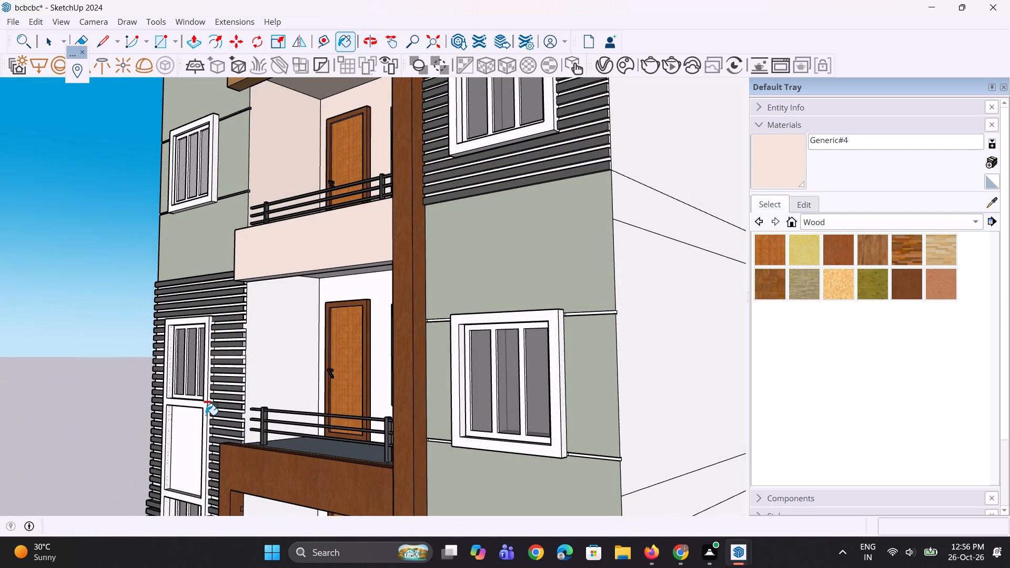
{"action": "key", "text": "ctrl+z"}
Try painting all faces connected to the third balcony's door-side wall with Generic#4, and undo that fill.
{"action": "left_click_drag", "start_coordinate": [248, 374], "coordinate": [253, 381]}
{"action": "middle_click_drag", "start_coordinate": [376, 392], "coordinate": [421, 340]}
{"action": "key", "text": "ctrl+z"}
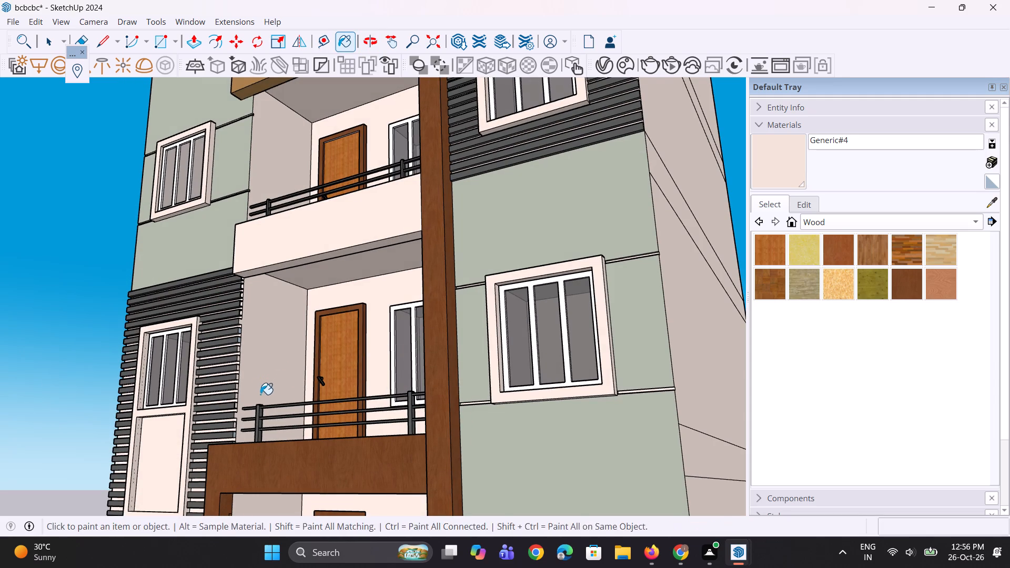
Paint the third balcony's side walls, back wall and ceiling one face at a time with Generic#4.
{"action": "key", "text": "space"}
{"action": "key", "text": "space"}
{"action": "key", "text": "space"}
{"action": "key", "text": "space"}
{"action": "key", "text": "space"}
{"action": "key", "text": "space"}
{"action": "left_click_drag", "start_coordinate": [777, 160], "coordinate": [768, 179]}
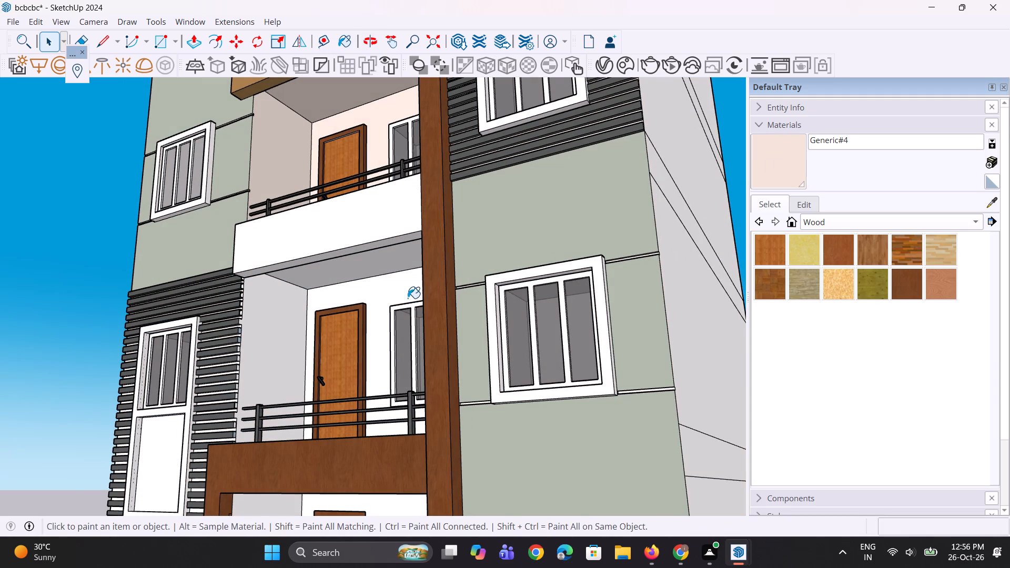
{"action": "scroll", "coordinate": [331, 347], "scroll_direction": "up", "scroll_amount": 2}
{"action": "left_click", "coordinate": [288, 337]}
{"action": "left_click", "coordinate": [374, 285]}
{"action": "left_click", "coordinate": [390, 244]}
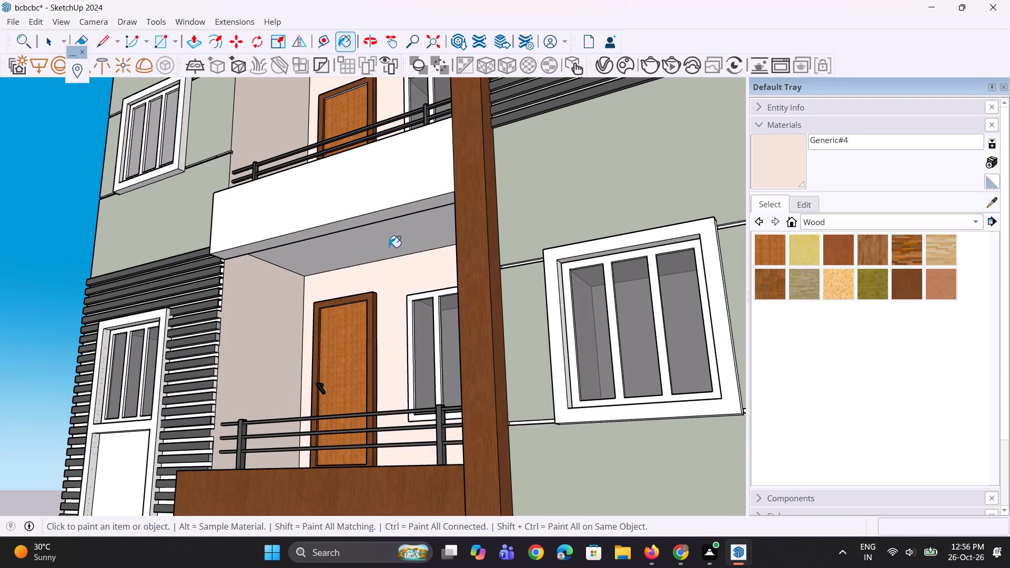
{"action": "middle_click_drag", "start_coordinate": [383, 321], "coordinate": [569, 291]}
{"action": "left_click", "coordinate": [532, 304]}
{"action": "middle_click_drag", "start_coordinate": [499, 341], "coordinate": [399, 493]}
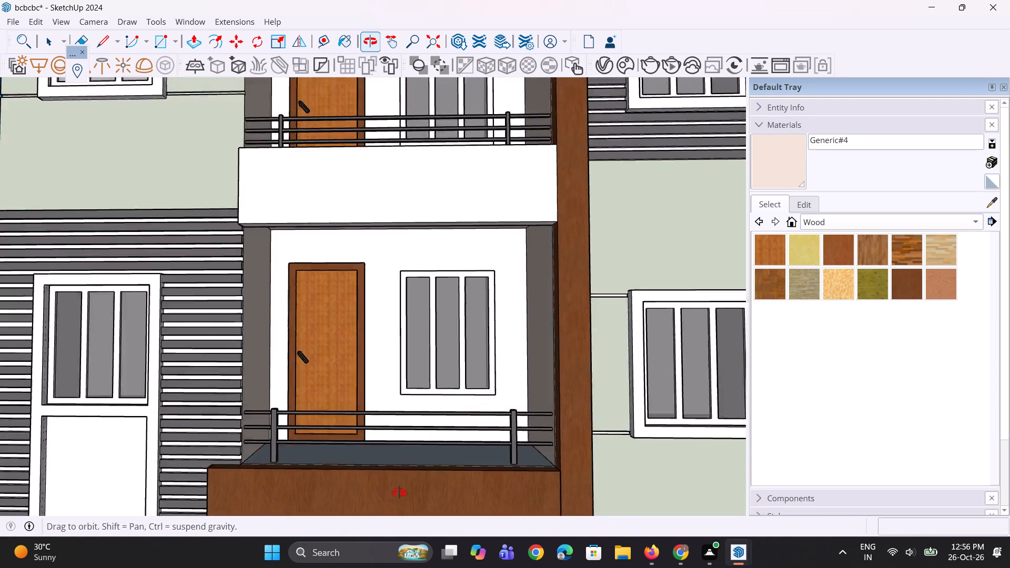
{"action": "middle_click_drag", "start_coordinate": [399, 493], "coordinate": [599, 411]}
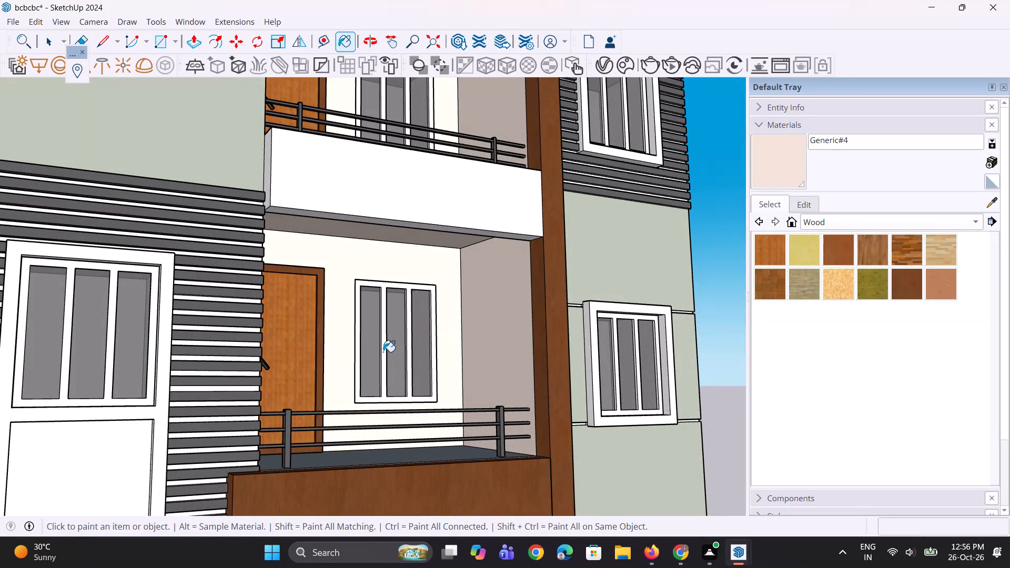
{"action": "left_click", "coordinate": [359, 376]}
{"action": "left_click", "coordinate": [343, 378]}
{"action": "scroll", "coordinate": [371, 357], "scroll_direction": "down", "scroll_amount": 6}
{"action": "scroll", "coordinate": [378, 347], "scroll_direction": "up", "scroll_amount": 1}
{"action": "middle_click_drag", "start_coordinate": [378, 347], "coordinate": [383, 268]}
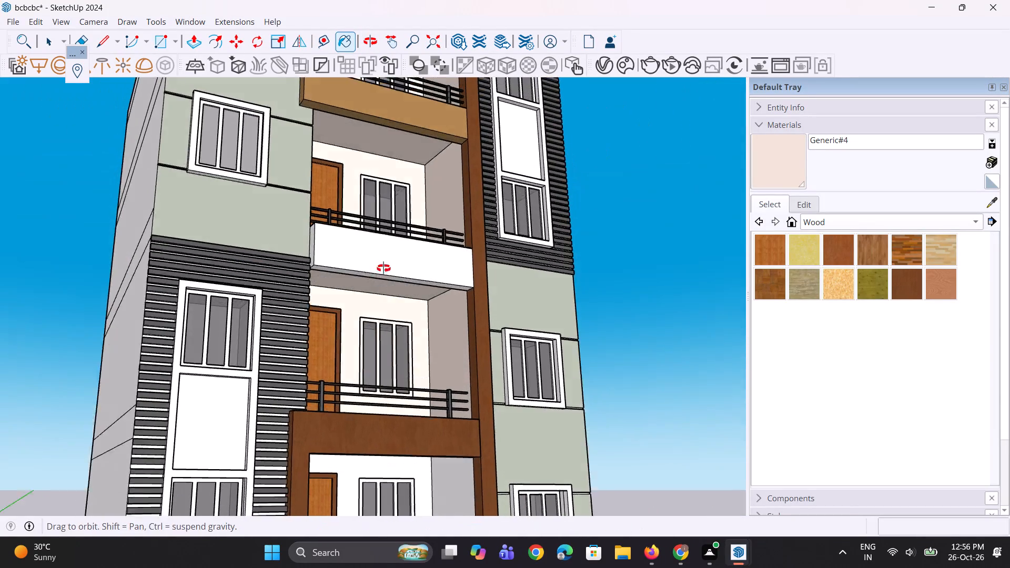
{"action": "middle_click_drag", "start_coordinate": [383, 268], "coordinate": [389, 234]}
{"action": "left_click", "coordinate": [349, 362]}
Paint the lowest balcony's ceiling, back wall and both side walls with Generic#4.
{"action": "left_click", "coordinate": [408, 458]}
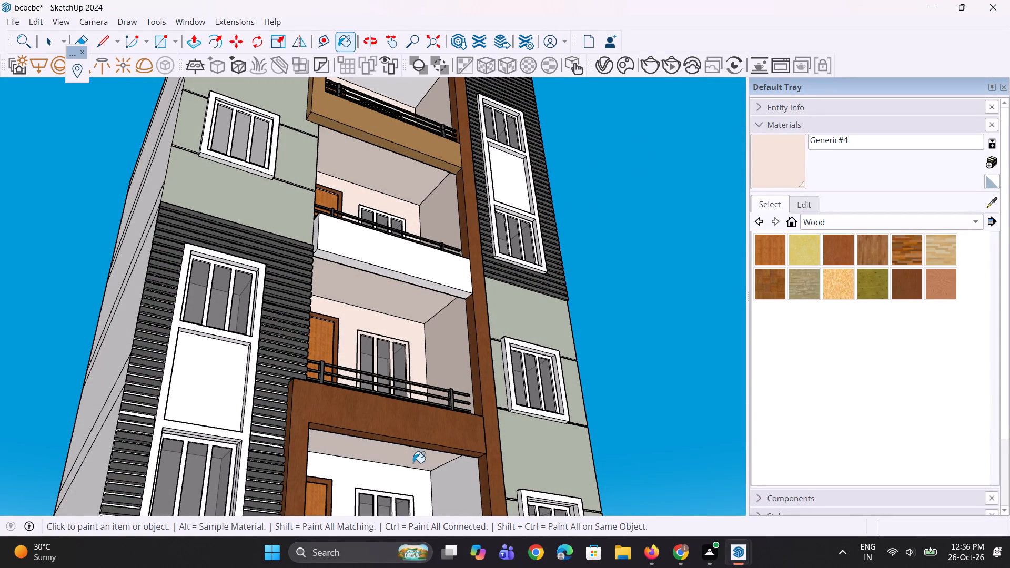
{"action": "left_click", "coordinate": [439, 487]}
{"action": "left_click", "coordinate": [389, 481]}
{"action": "middle_click_drag", "start_coordinate": [413, 452], "coordinate": [220, 481]}
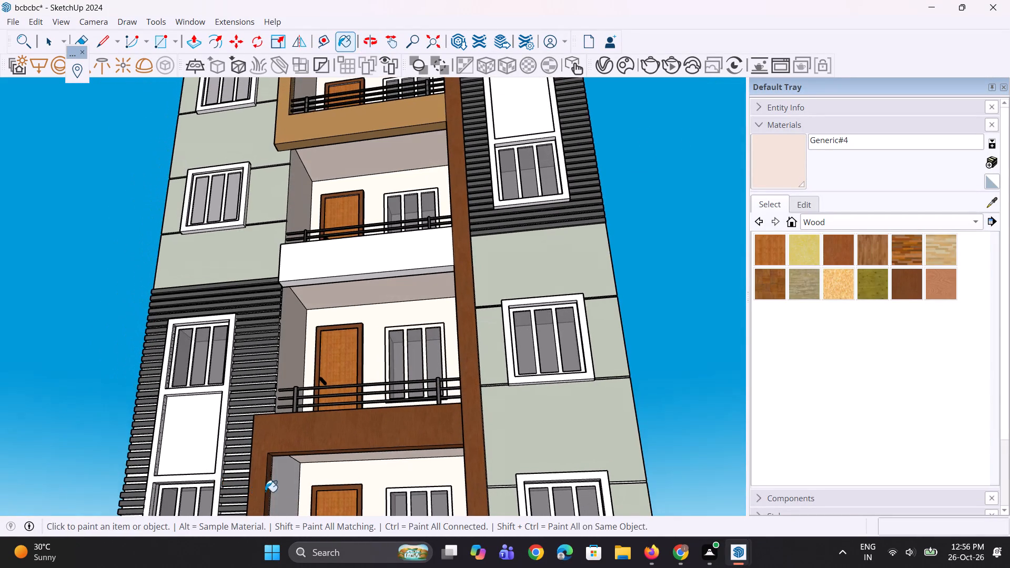
{"action": "left_click", "coordinate": [290, 482]}
Paint the ceiling and back wall of the open ground-floor parking area with Generic#4.
{"action": "scroll", "coordinate": [347, 267], "scroll_direction": "down", "scroll_amount": 11}
{"action": "middle_click_drag", "start_coordinate": [314, 336], "coordinate": [322, 360]}
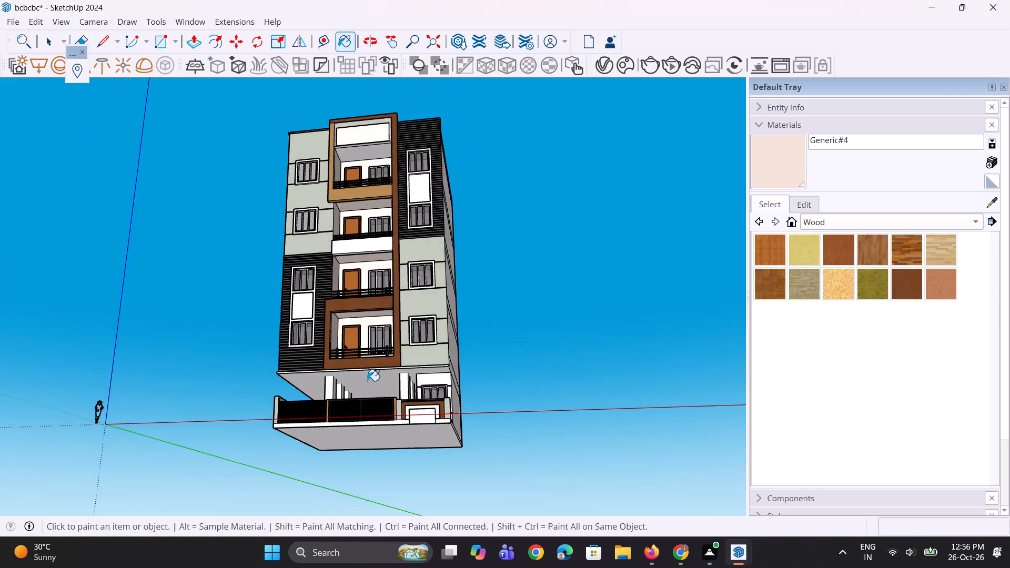
{"action": "scroll", "coordinate": [391, 399], "scroll_direction": "up", "scroll_amount": 3}
{"action": "left_click", "coordinate": [361, 367]}
{"action": "middle_click_drag", "start_coordinate": [331, 395], "coordinate": [381, 476]}
{"action": "scroll", "coordinate": [381, 476], "scroll_direction": "up", "scroll_amount": 4}
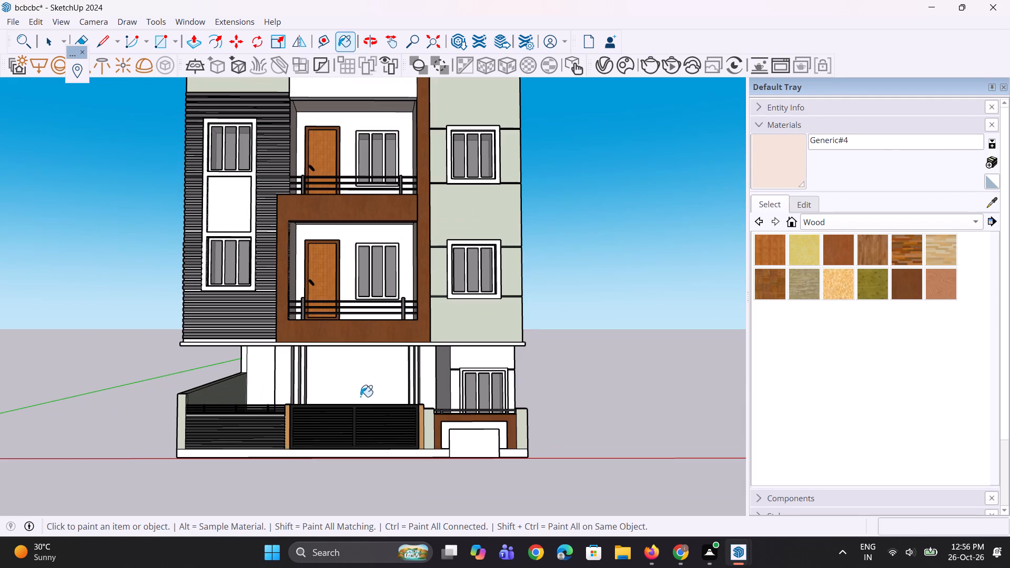
{"action": "left_click_drag", "start_coordinate": [351, 384], "coordinate": [344, 387]}
Paint the front and inner faces of the three parking columns on the building's left side with Generic#4.
{"action": "scroll", "coordinate": [229, 397], "scroll_direction": "up", "scroll_amount": 3}
{"action": "scroll", "coordinate": [316, 390], "scroll_direction": "up", "scroll_amount": 3}
{"action": "middle_click_drag", "start_coordinate": [316, 390], "coordinate": [297, 384]}
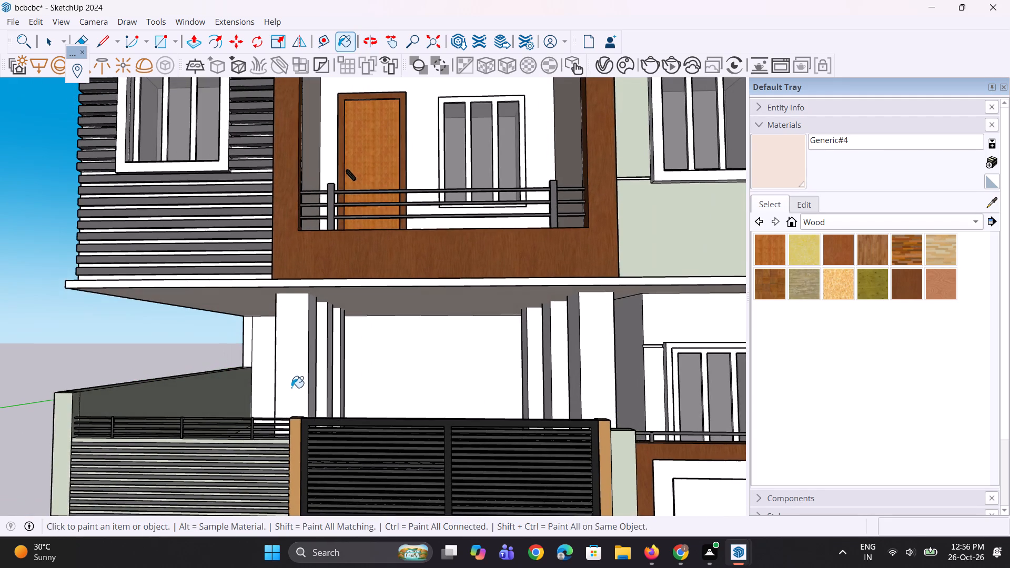
{"action": "scroll", "coordinate": [291, 391], "scroll_direction": "down", "scroll_amount": 1}
{"action": "left_click", "coordinate": [291, 386]}
{"action": "middle_click_drag", "start_coordinate": [305, 381], "coordinate": [281, 382]}
{"action": "middle_click_drag", "start_coordinate": [232, 376], "coordinate": [185, 378]}
{"action": "scroll", "coordinate": [340, 373], "scroll_direction": "up", "scroll_amount": 4}
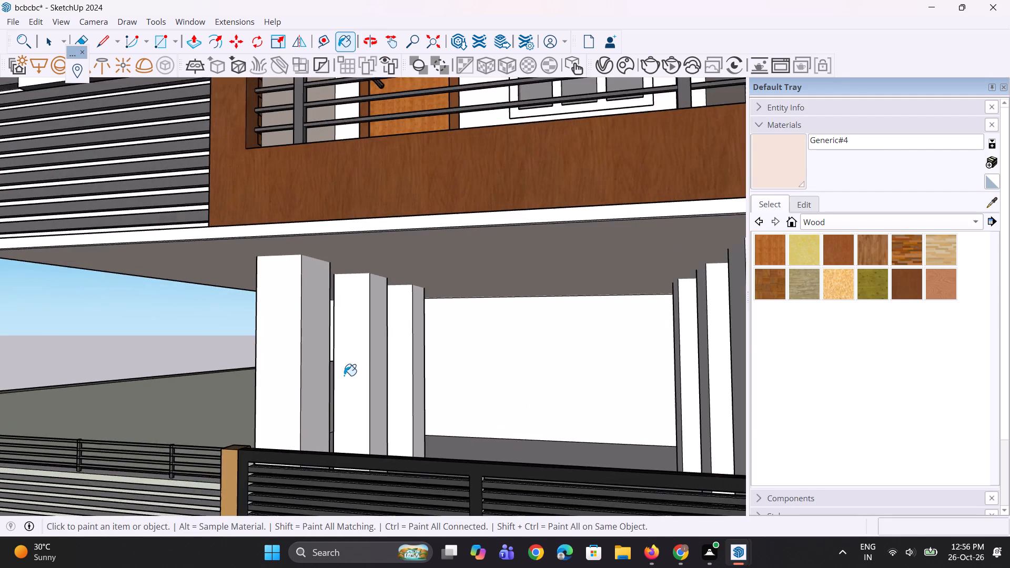
{"action": "middle_click_drag", "start_coordinate": [339, 378], "coordinate": [253, 380]}
{"action": "left_click", "coordinate": [292, 379]}
{"action": "left_click", "coordinate": [380, 356]}
{"action": "left_click", "coordinate": [407, 365]}
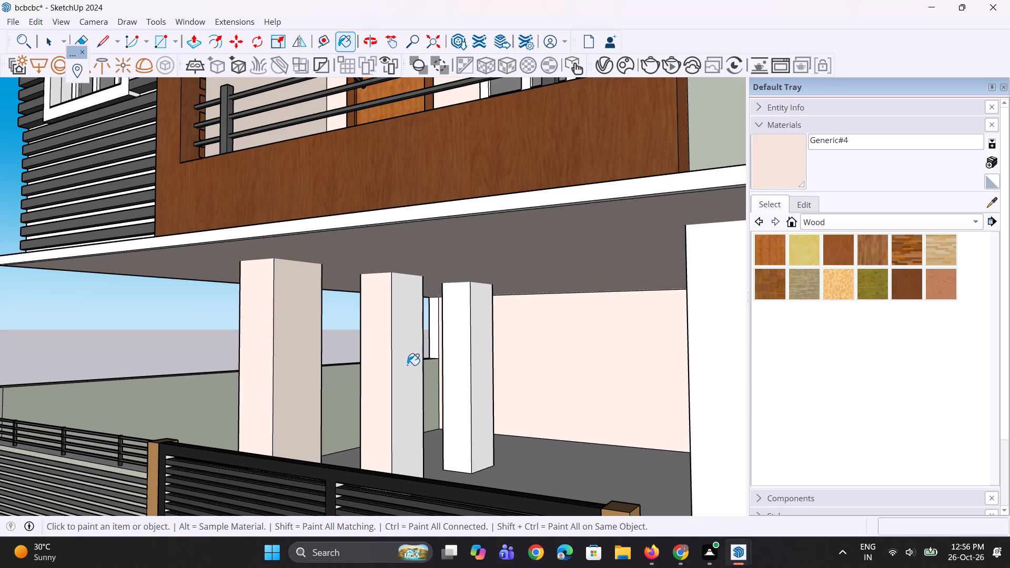
{"action": "left_click", "coordinate": [462, 362]}
{"action": "left_click", "coordinate": [480, 366]}
Paint the outer faces of the same three left-side parking columns with Generic#4.
{"action": "middle_click_drag", "start_coordinate": [305, 393], "coordinate": [699, 394]}
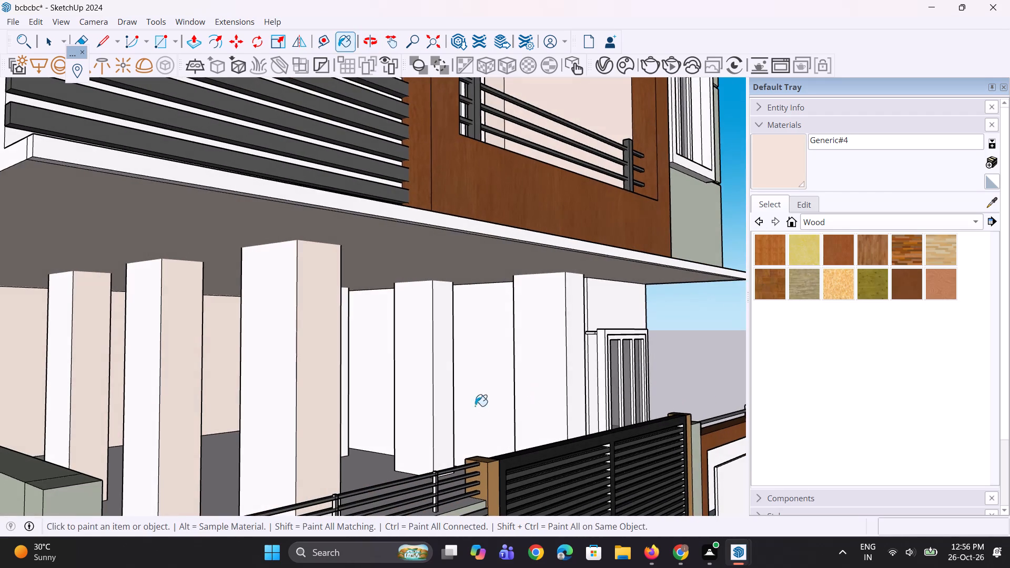
{"action": "left_click", "coordinate": [280, 408]}
{"action": "left_click", "coordinate": [143, 417]}
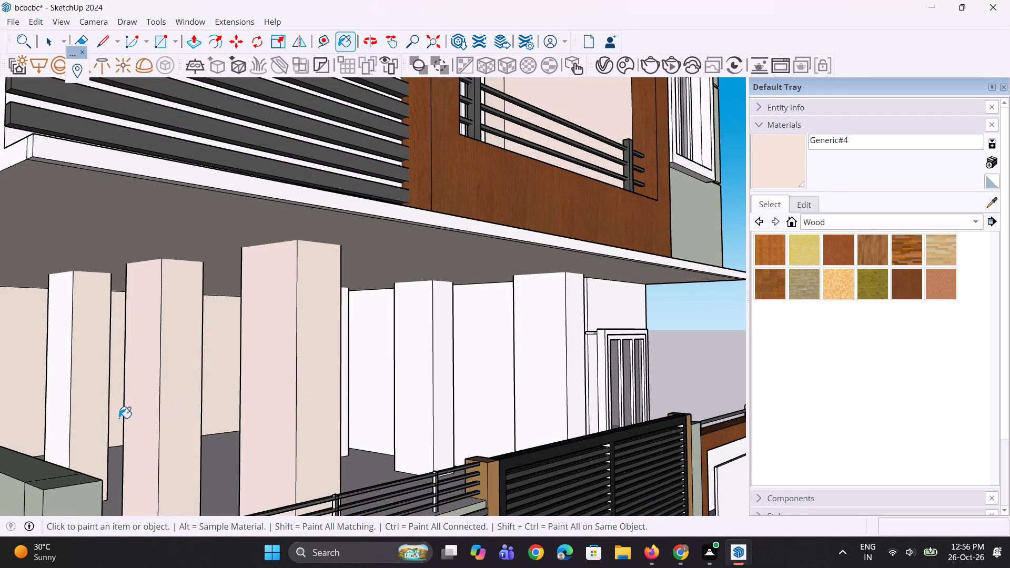
{"action": "left_click", "coordinate": [60, 404]}
Paint the parking area's right side wall and the visible faces of the three columns beside it with Generic#4.
{"action": "middle_click_drag", "start_coordinate": [267, 411], "coordinate": [181, 418]}
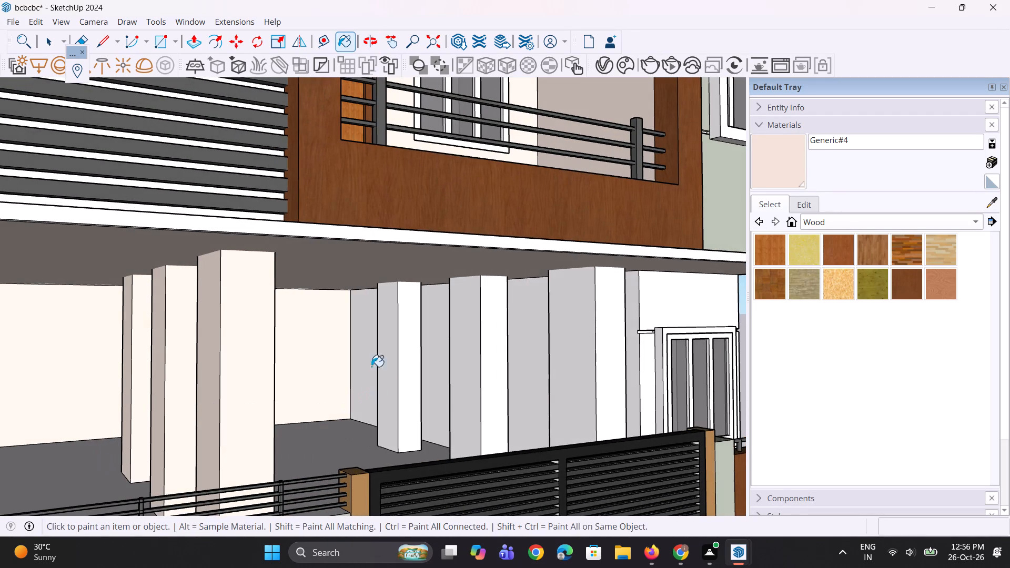
{"action": "left_click", "coordinate": [364, 366]}
{"action": "left_click", "coordinate": [406, 404]}
{"action": "left_click", "coordinate": [388, 399]}
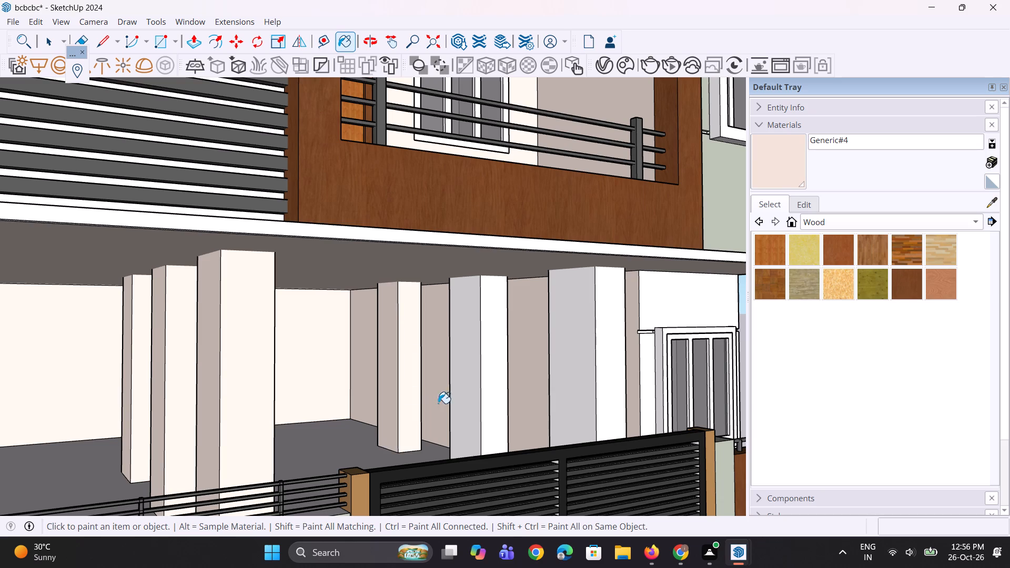
{"action": "left_click", "coordinate": [470, 412]}
{"action": "left_click", "coordinate": [497, 414]}
{"action": "left_click", "coordinate": [597, 382]}
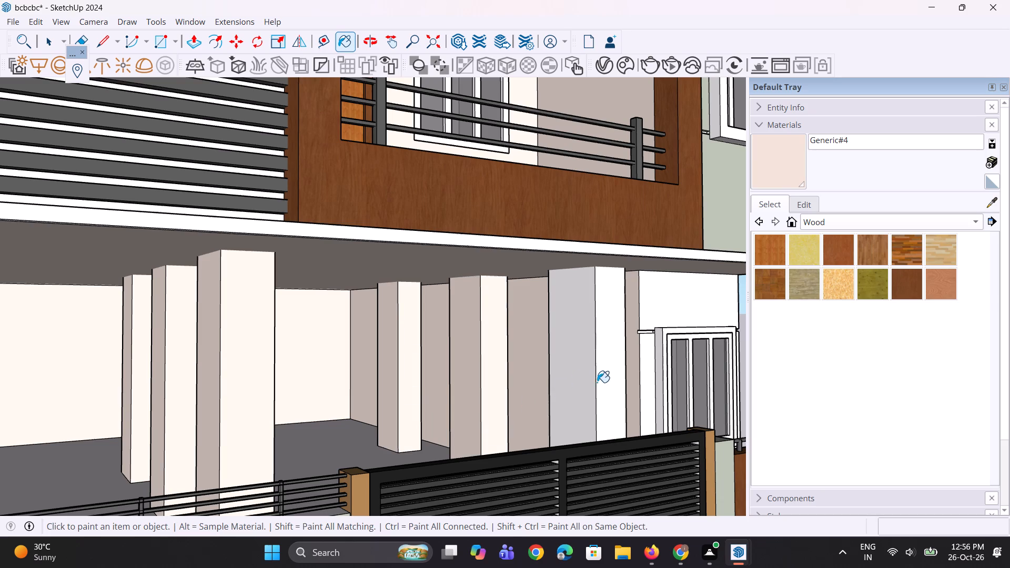
{"action": "left_click", "coordinate": [614, 381]}
{"action": "middle_click_drag", "start_coordinate": [593, 388], "coordinate": [594, 396]}
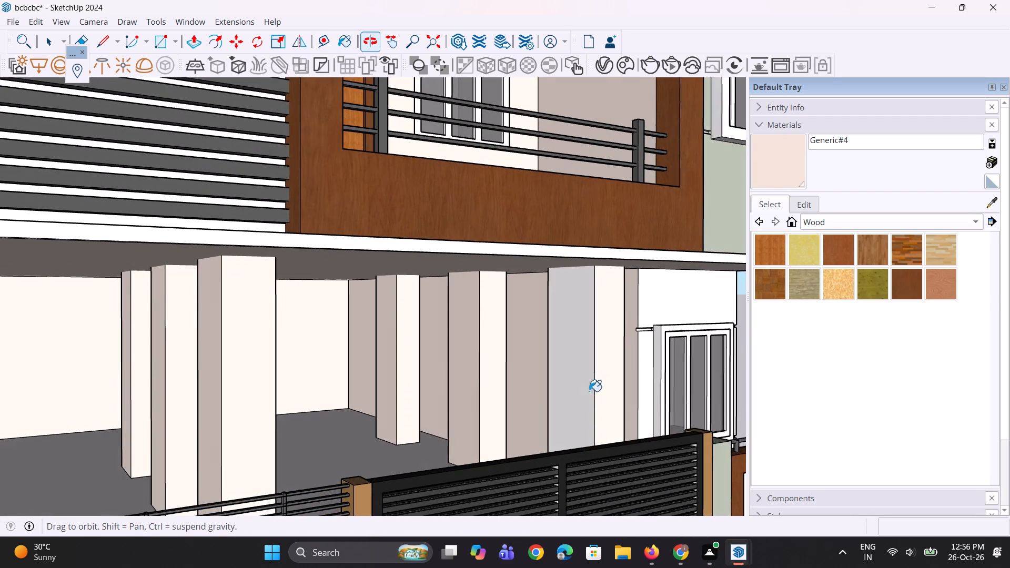
{"action": "left_click", "coordinate": [576, 383]}
Paint the ground-floor front wall above and beside the barred window with Generic#4.
{"action": "middle_click_drag", "start_coordinate": [612, 388], "coordinate": [584, 378]}
{"action": "scroll", "coordinate": [588, 368], "scroll_direction": "down", "scroll_amount": 4}
{"action": "left_click", "coordinate": [649, 324]}
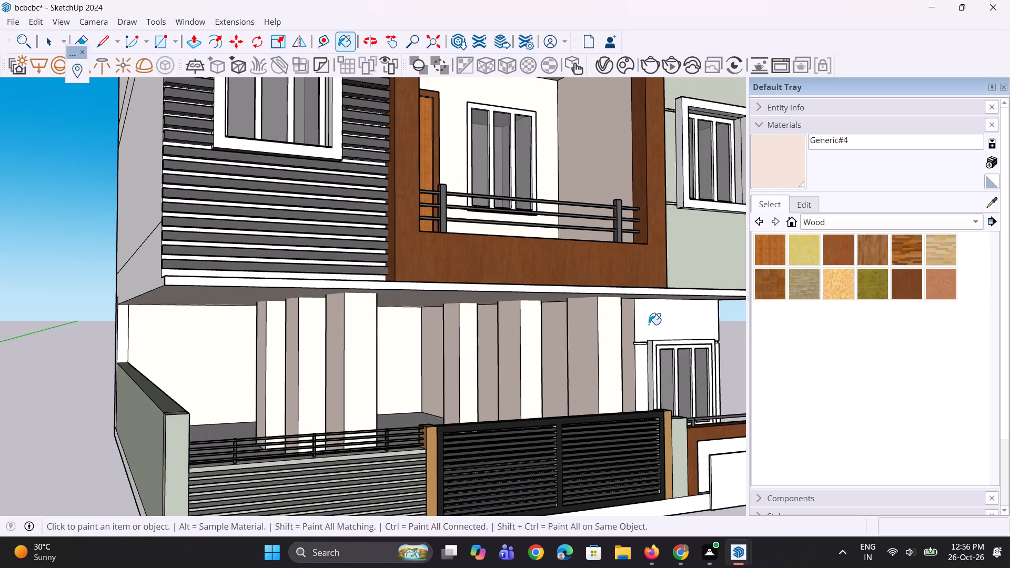
{"action": "middle_click_drag", "start_coordinate": [634, 394], "coordinate": [614, 451]}
{"action": "scroll", "coordinate": [679, 339], "scroll_direction": "up", "scroll_amount": 11}
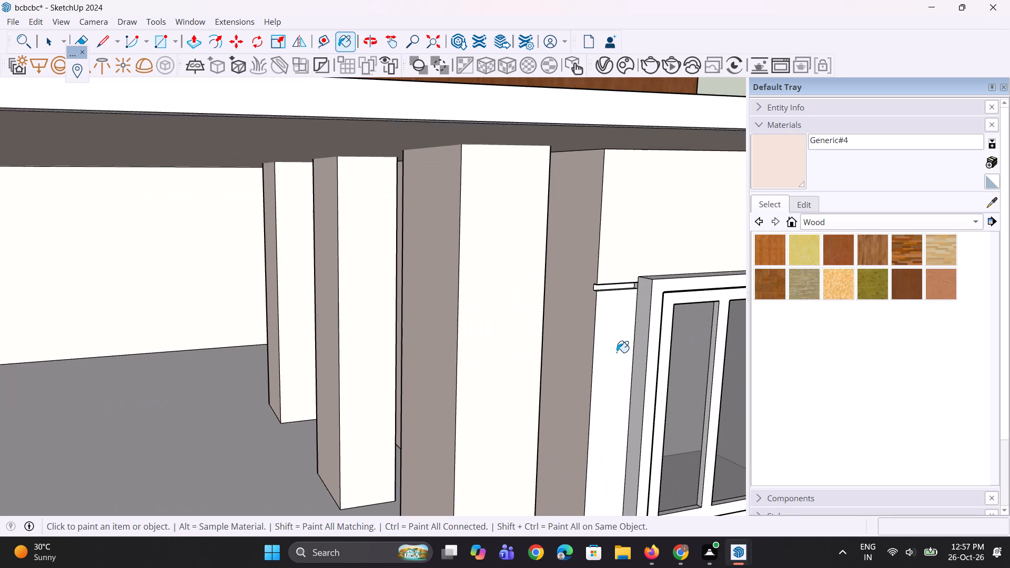
{"action": "left_click", "coordinate": [617, 352]}
Repaint the front and side edge of the panel above the top balcony with white Color M00 from the Colors collection.
{"action": "scroll", "coordinate": [559, 338], "scroll_direction": "down", "scroll_amount": 5}
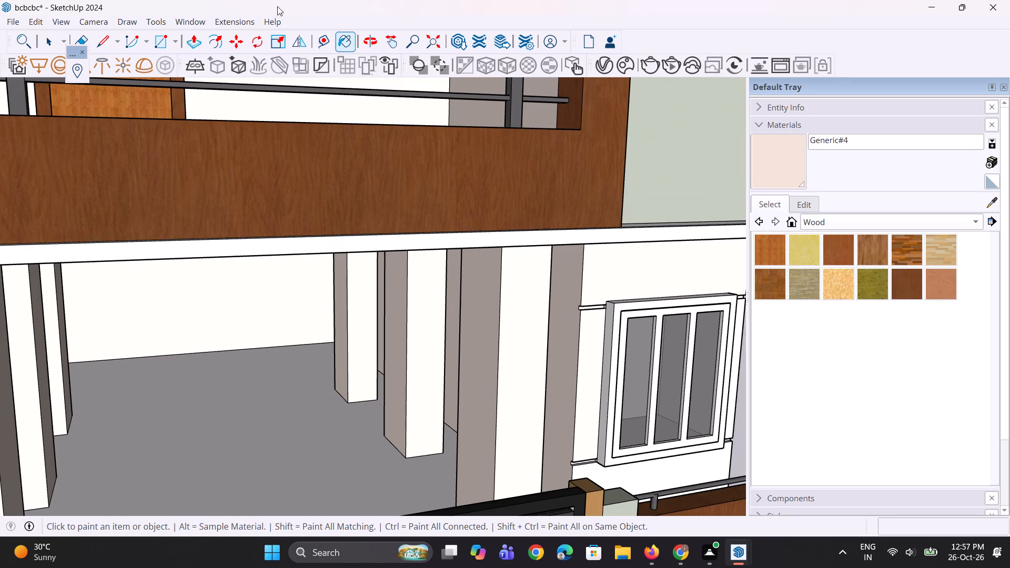
{"action": "scroll", "coordinate": [208, 296], "scroll_direction": "down", "scroll_amount": 11}
{"action": "scroll", "coordinate": [260, 377], "scroll_direction": "up", "scroll_amount": 1}
{"action": "middle_click_drag", "start_coordinate": [262, 368], "coordinate": [220, 327]}
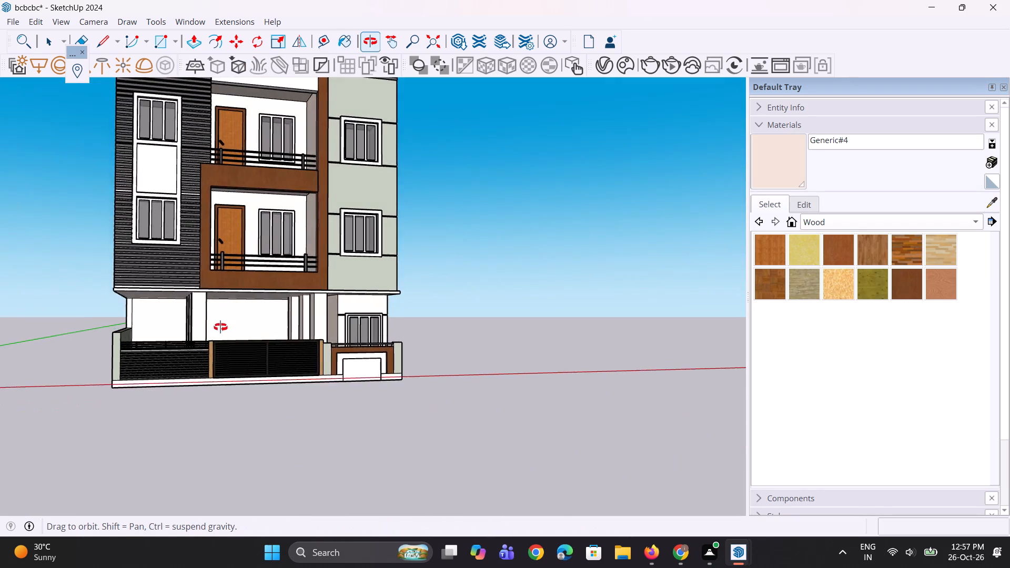
{"action": "middle_click_drag", "start_coordinate": [220, 327], "coordinate": [220, 328]}
{"action": "scroll", "coordinate": [214, 396], "scroll_direction": "down", "scroll_amount": 6}
{"action": "middle_click_drag", "start_coordinate": [274, 307], "coordinate": [165, 392]}
{"action": "scroll", "coordinate": [288, 389], "scroll_direction": "down", "scroll_amount": 5}
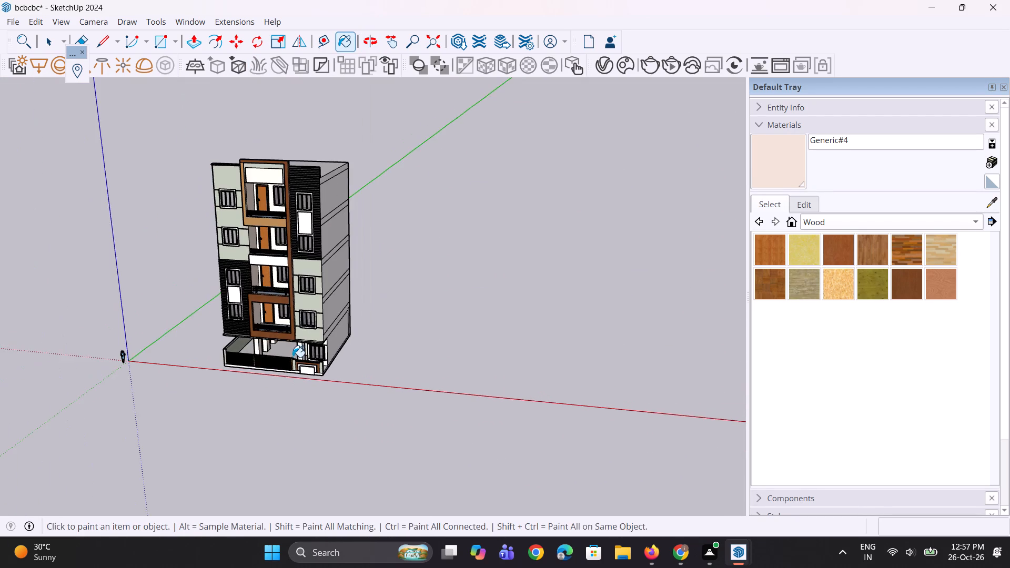
{"action": "middle_click_drag", "start_coordinate": [188, 119], "coordinate": [0, 37]}
{"action": "scroll", "coordinate": [327, 129], "scroll_direction": "up", "scroll_amount": 9}
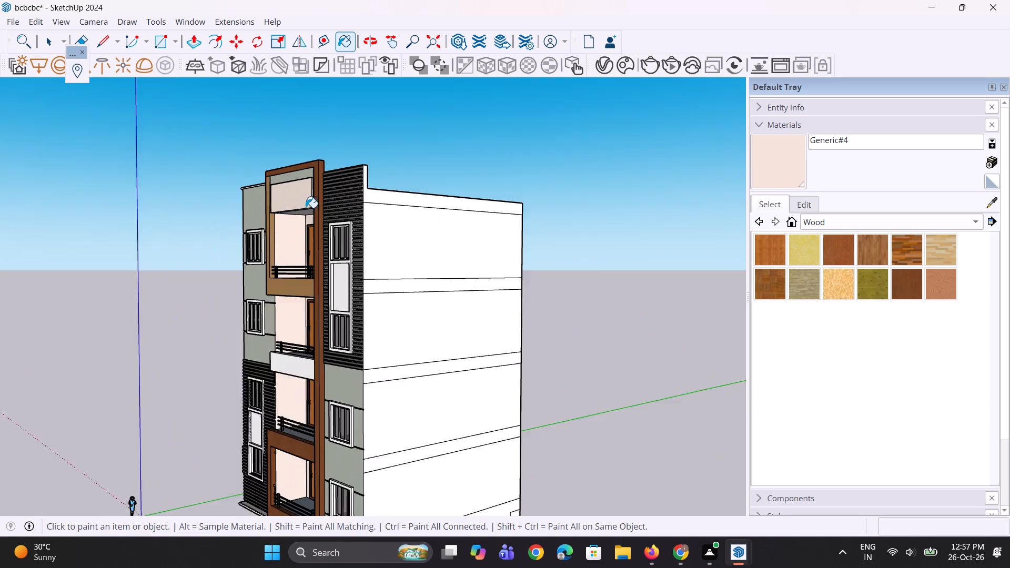
{"action": "scroll", "coordinate": [306, 208], "scroll_direction": "up", "scroll_amount": 2}
{"action": "left_click", "coordinate": [831, 225]}
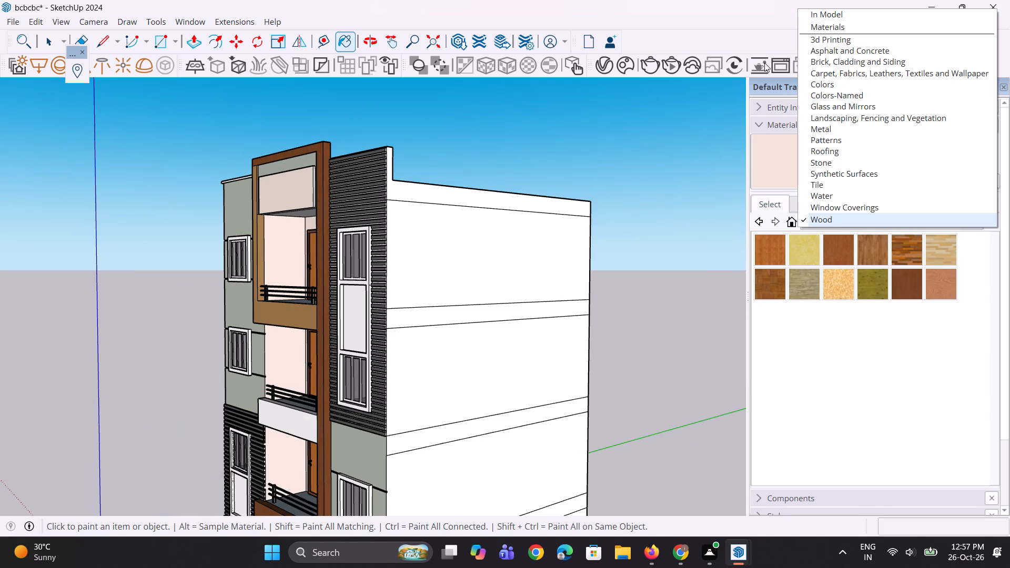
{"action": "left_click", "coordinate": [824, 88]}
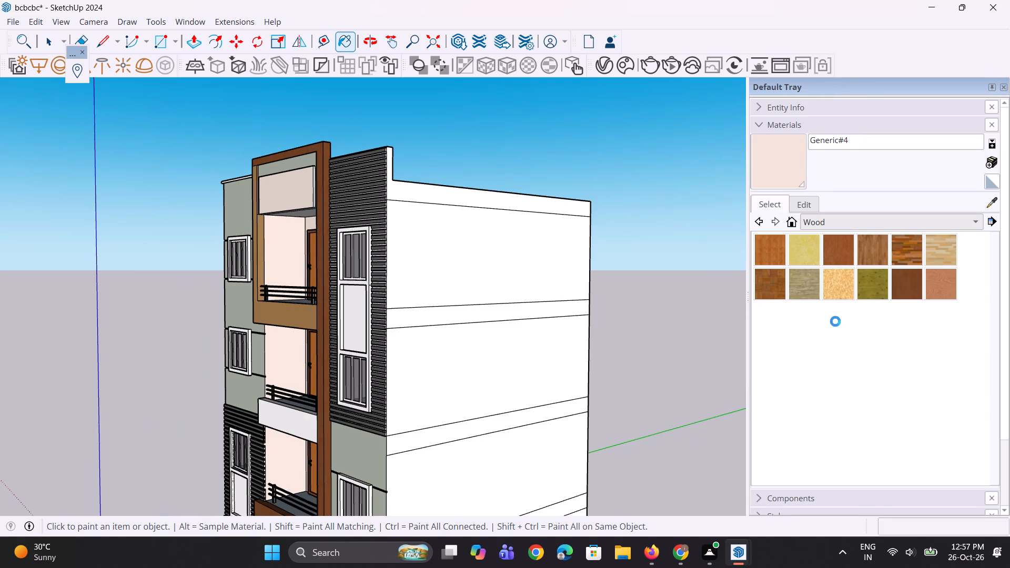
{"action": "scroll", "coordinate": [802, 304], "scroll_direction": "down", "scroll_amount": 13}
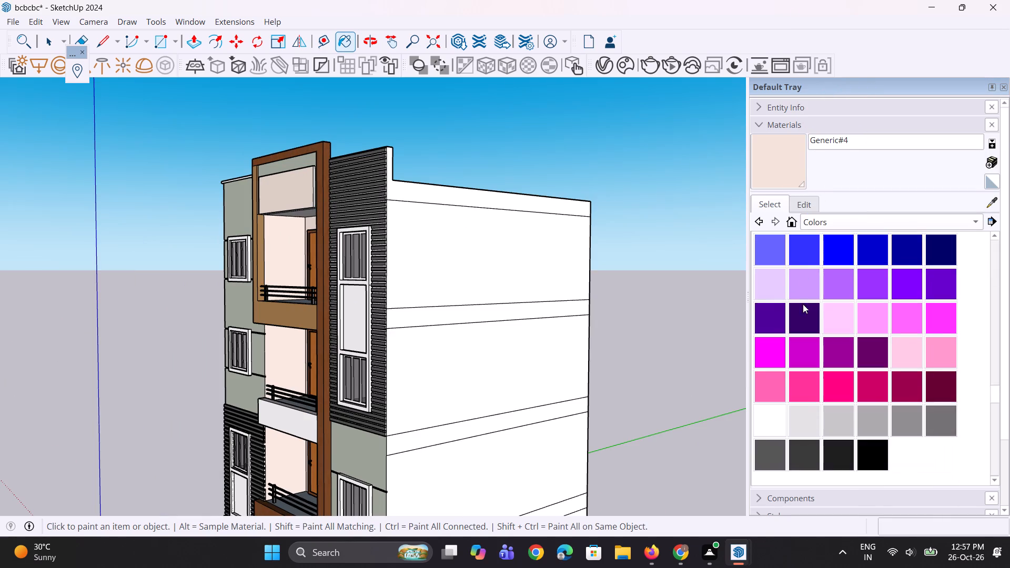
{"action": "scroll", "coordinate": [803, 304], "scroll_direction": "down", "scroll_amount": 1}
{"action": "left_click", "coordinate": [763, 342]}
{"action": "scroll", "coordinate": [201, 220], "scroll_direction": "up", "scroll_amount": 3}
{"action": "left_click", "coordinate": [347, 194]}
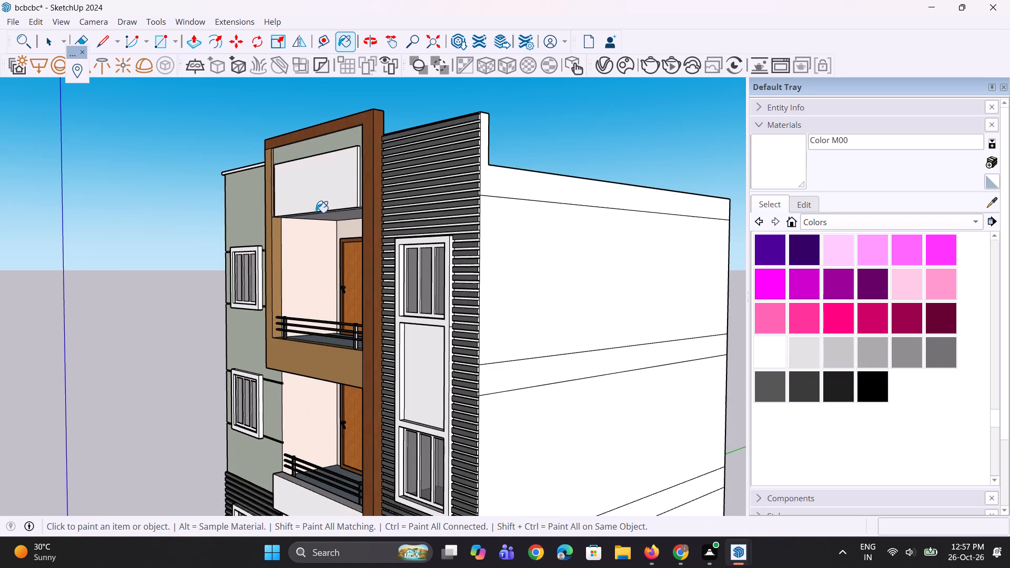
{"action": "middle_click_drag", "start_coordinate": [311, 212], "coordinate": [287, 168]}
{"action": "scroll", "coordinate": [347, 177], "scroll_direction": "up", "scroll_amount": 8}
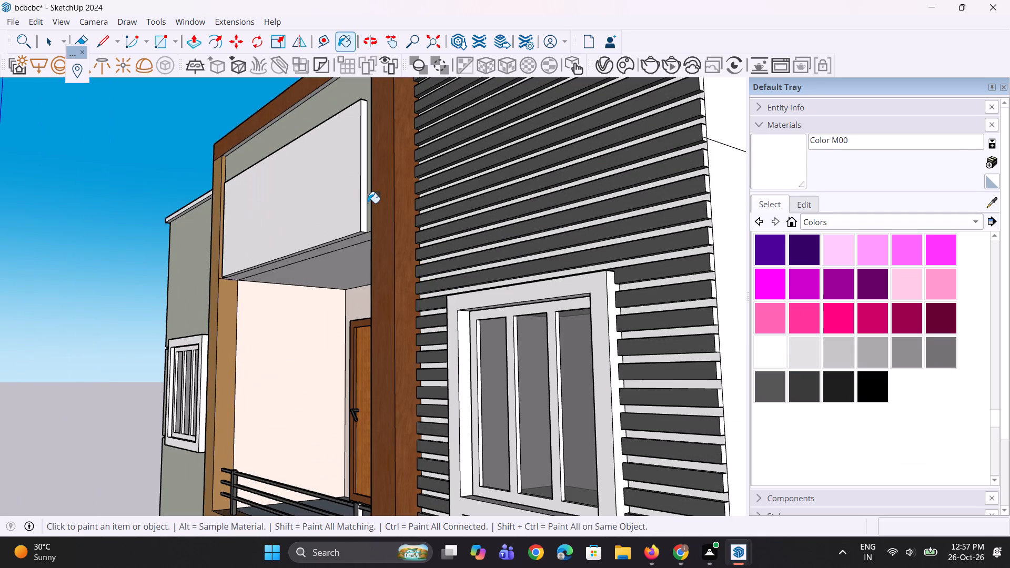
{"action": "left_click", "coordinate": [364, 201]}
Examine the repainted panel above the top balcony and the building's upper front from several angles.
{"action": "middle_click_drag", "start_coordinate": [227, 260], "coordinate": [294, 267]}
{"action": "scroll", "coordinate": [293, 261], "scroll_direction": "up", "scroll_amount": 1}
{"action": "scroll", "coordinate": [276, 246], "scroll_direction": "down", "scroll_amount": 5}
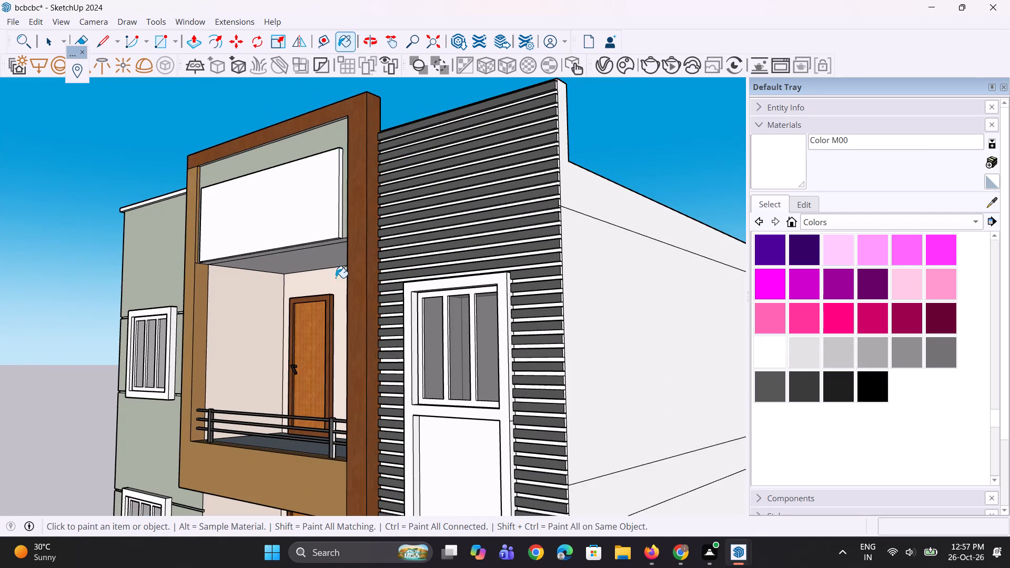
{"action": "middle_click_drag", "start_coordinate": [336, 278], "coordinate": [375, 251]}
{"action": "scroll", "coordinate": [313, 226], "scroll_direction": "down", "scroll_amount": 5}
{"action": "middle_click_drag", "start_coordinate": [312, 246], "coordinate": [381, 276]}
{"action": "scroll", "coordinate": [417, 308], "scroll_direction": "up", "scroll_amount": 2}
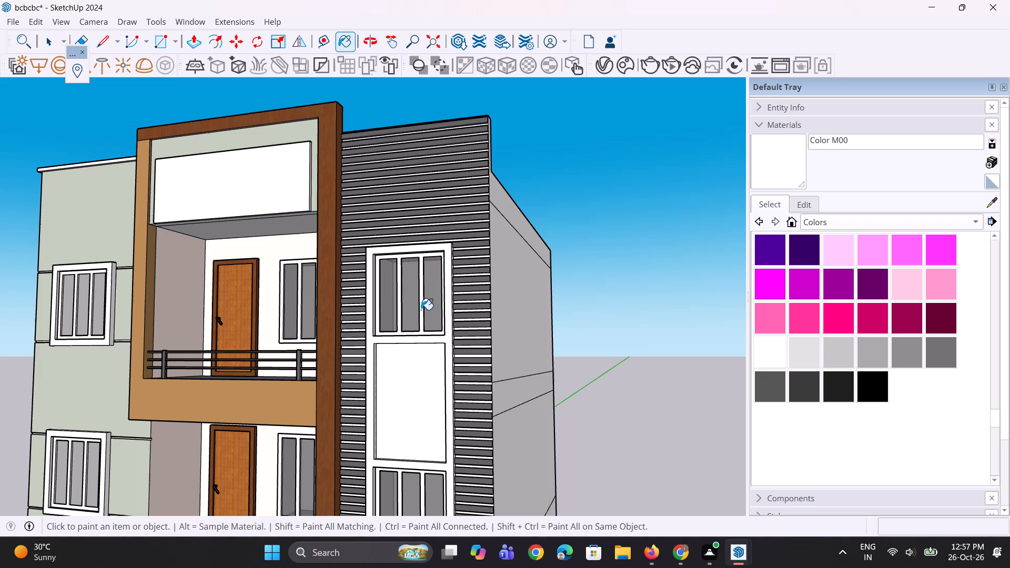
{"action": "scroll", "coordinate": [403, 252], "scroll_direction": "down", "scroll_amount": 5}
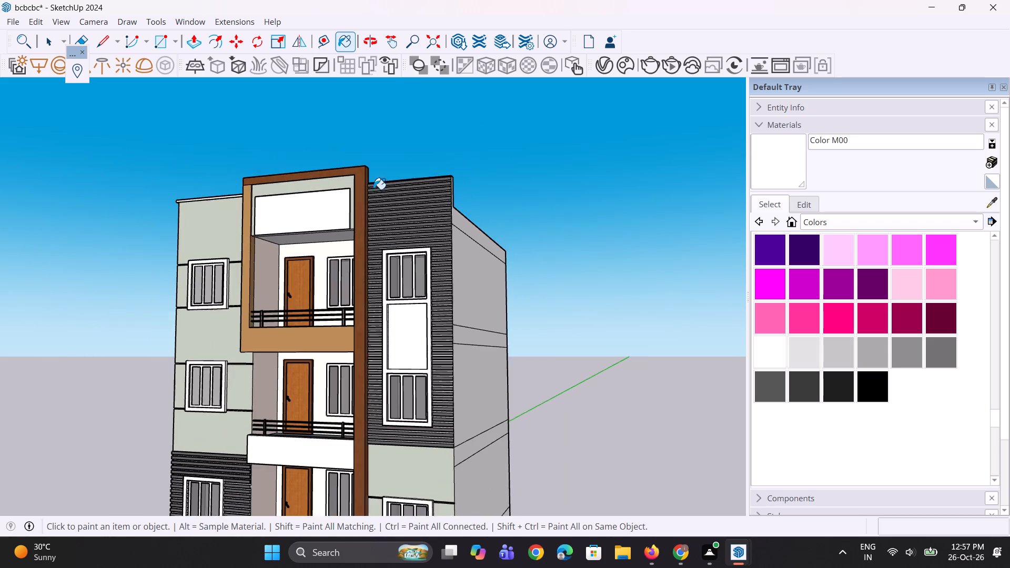
{"action": "scroll", "coordinate": [373, 189], "scroll_direction": "down", "scroll_amount": 4}
{"action": "middle_click_drag", "start_coordinate": [349, 231], "coordinate": [428, 253]}
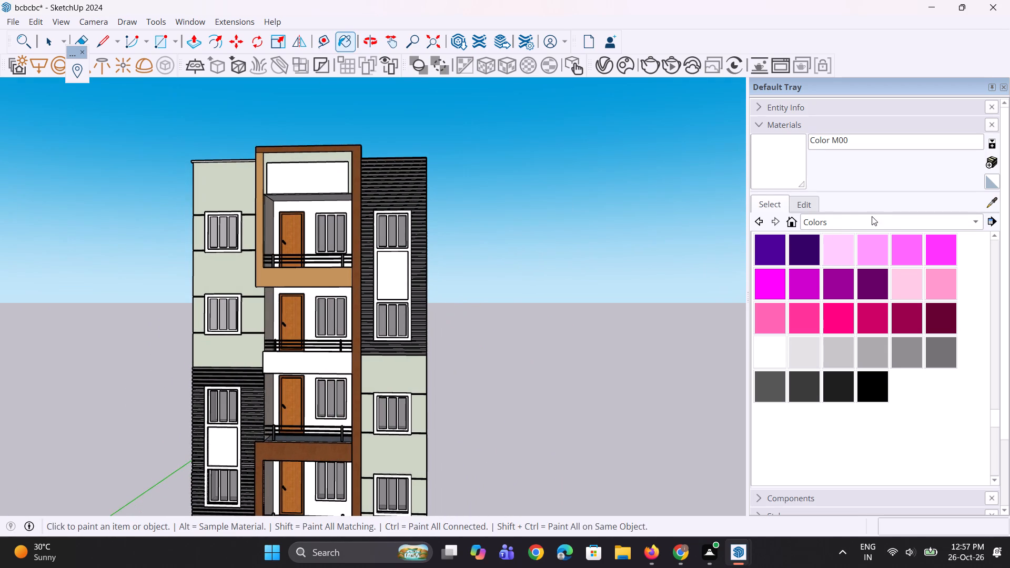
Sample Generic#1 from the slatted cladding and paint the head-level wall grooves on both sides of the right wing's upper green-wall window.
{"action": "left_click", "coordinate": [996, 208]}
{"action": "scroll", "coordinate": [630, 324], "scroll_direction": "up", "scroll_amount": 3}
{"action": "scroll", "coordinate": [318, 348], "scroll_direction": "up", "scroll_amount": 6}
{"action": "left_click", "coordinate": [315, 360]}
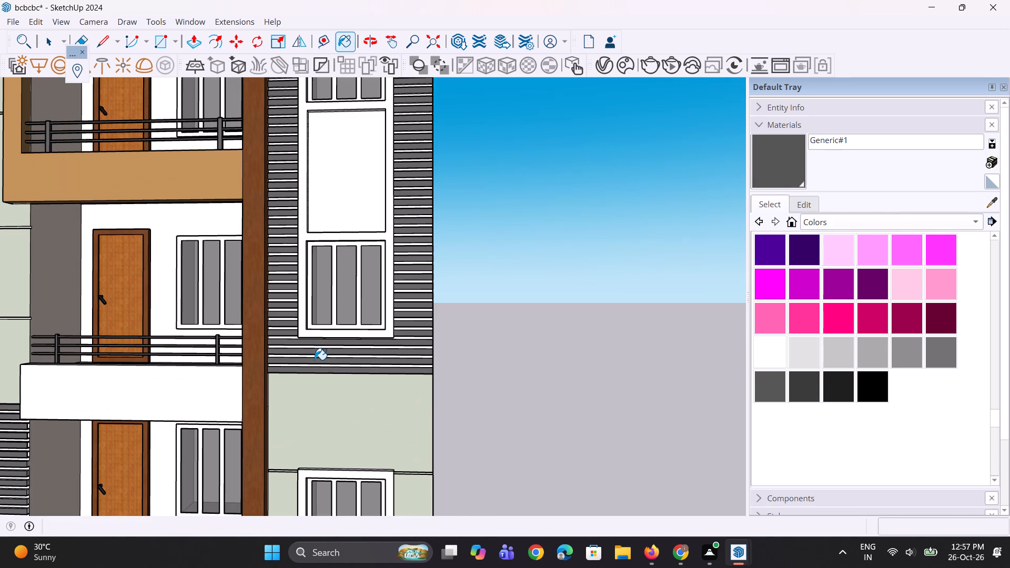
{"action": "scroll", "coordinate": [339, 333], "scroll_direction": "down", "scroll_amount": 3}
{"action": "scroll", "coordinate": [400, 305], "scroll_direction": "down", "scroll_amount": 4}
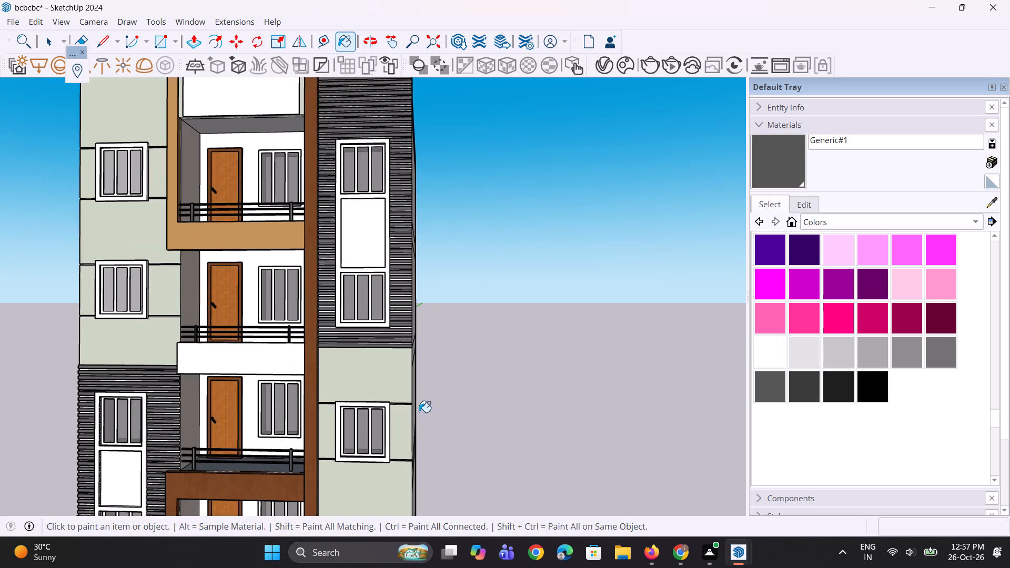
{"action": "scroll", "coordinate": [409, 429], "scroll_direction": "up", "scroll_amount": 9}
{"action": "scroll", "coordinate": [398, 381], "scroll_direction": "up", "scroll_amount": 9}
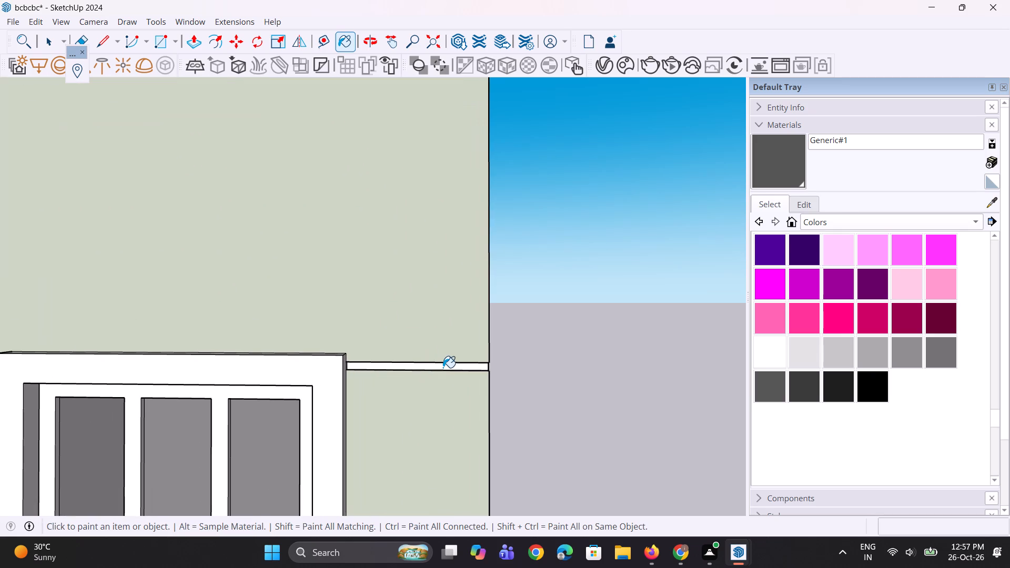
{"action": "left_click", "coordinate": [443, 368]}
{"action": "scroll", "coordinate": [413, 278], "scroll_direction": "down", "scroll_amount": 5}
{"action": "scroll", "coordinate": [137, 342], "scroll_direction": "up", "scroll_amount": 7}
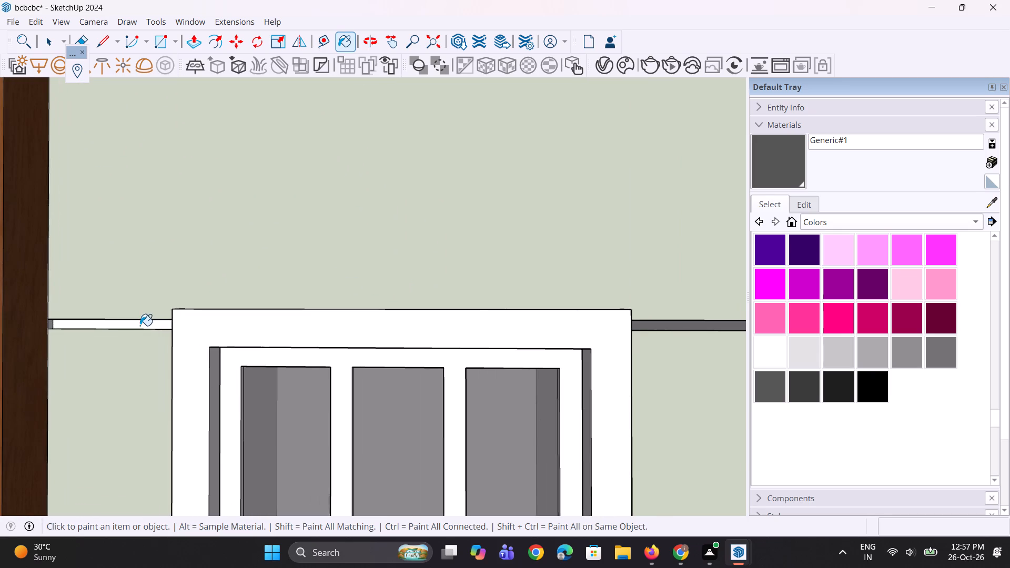
{"action": "left_click", "coordinate": [141, 324]}
Paint the sill-level wall grooves on both sides of that upper window with Generic#1.
{"action": "scroll", "coordinate": [248, 219], "scroll_direction": "down", "scroll_amount": 16}
{"action": "scroll", "coordinate": [261, 333], "scroll_direction": "up", "scroll_amount": 3}
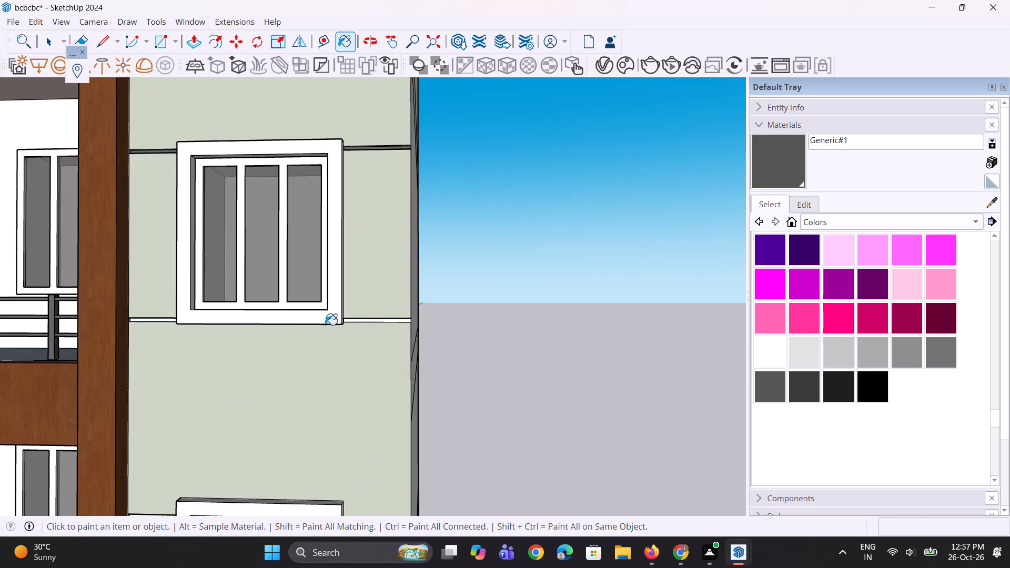
{"action": "scroll", "coordinate": [325, 325], "scroll_direction": "up", "scroll_amount": 11}
{"action": "left_click", "coordinate": [380, 319]}
{"action": "scroll", "coordinate": [433, 338], "scroll_direction": "down", "scroll_amount": 5}
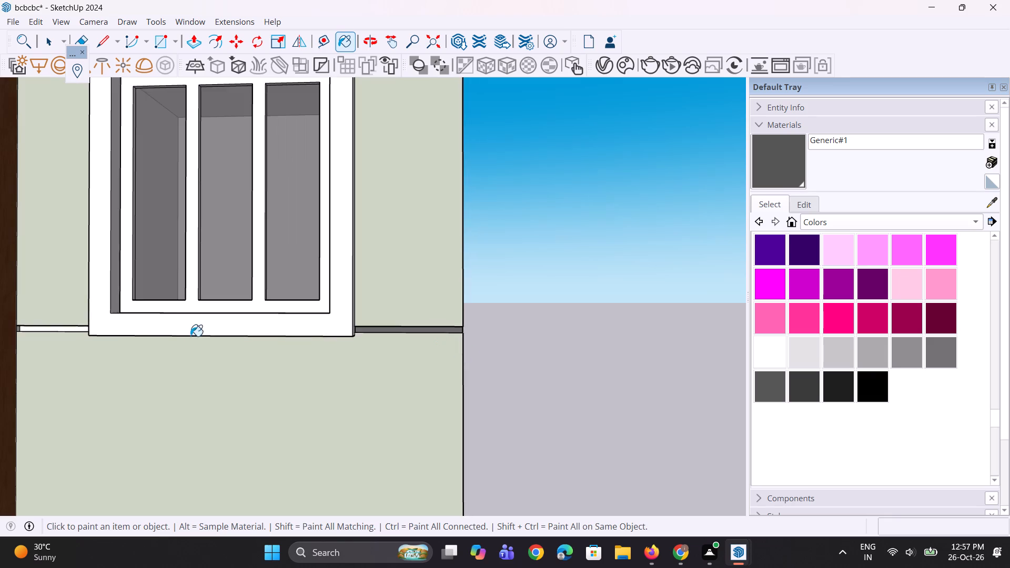
{"action": "scroll", "coordinate": [164, 341], "scroll_direction": "up", "scroll_amount": 4}
{"action": "left_click", "coordinate": [47, 327]}
{"action": "scroll", "coordinate": [310, 262], "scroll_direction": "down", "scroll_amount": 15}
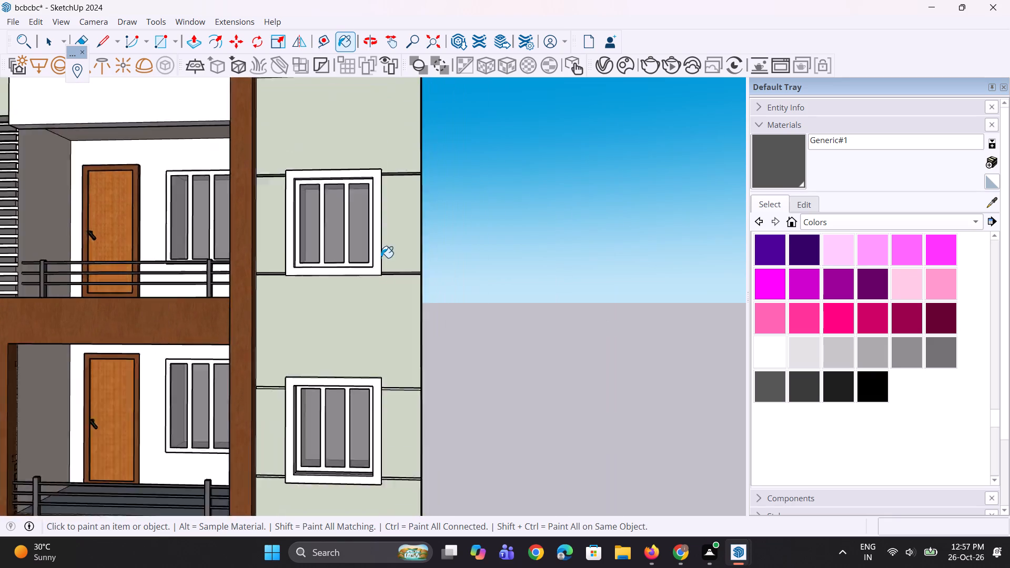
Paint the head-level wall grooves on both sides of the right wing's lower green-wall window with Generic#1.
{"action": "scroll", "coordinate": [381, 258], "scroll_direction": "down", "scroll_amount": 14}
{"action": "middle_click_drag", "start_coordinate": [390, 367], "coordinate": [383, 372]}
{"action": "middle_click", "coordinate": [383, 372]}
{"action": "scroll", "coordinate": [383, 372], "scroll_direction": "up", "scroll_amount": 7}
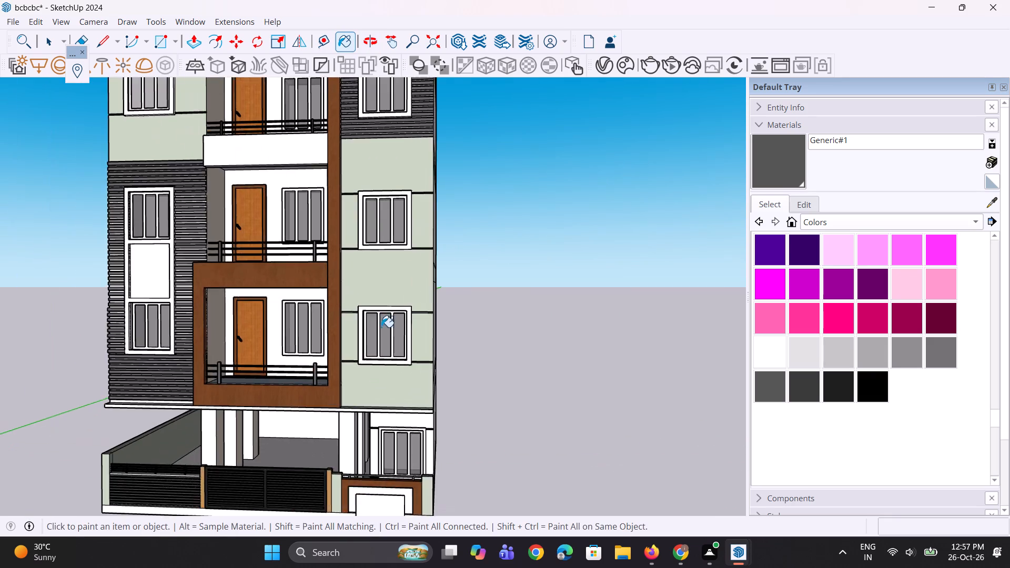
{"action": "scroll", "coordinate": [381, 327], "scroll_direction": "up", "scroll_amount": 14}
{"action": "middle_click_drag", "start_coordinate": [447, 281], "coordinate": [425, 281]}
{"action": "scroll", "coordinate": [437, 210], "scroll_direction": "up", "scroll_amount": 8}
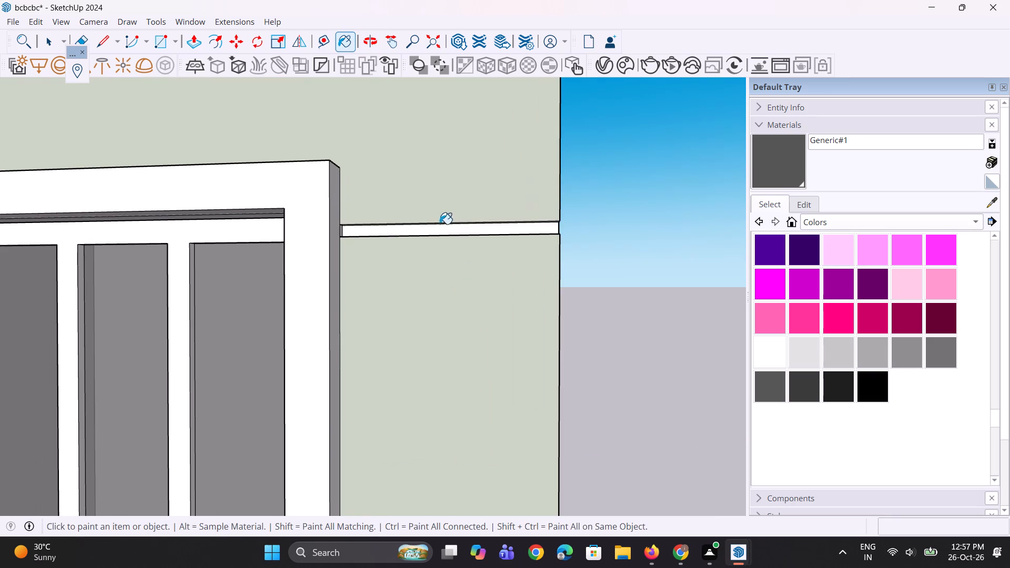
{"action": "left_click", "coordinate": [440, 227]}
{"action": "middle_click_drag", "start_coordinate": [454, 277], "coordinate": [514, 253]}
{"action": "scroll", "coordinate": [514, 253], "scroll_direction": "up", "scroll_amount": 1}
{"action": "scroll", "coordinate": [526, 253], "scroll_direction": "down", "scroll_amount": 6}
{"action": "scroll", "coordinate": [94, 219], "scroll_direction": "up", "scroll_amount": 2}
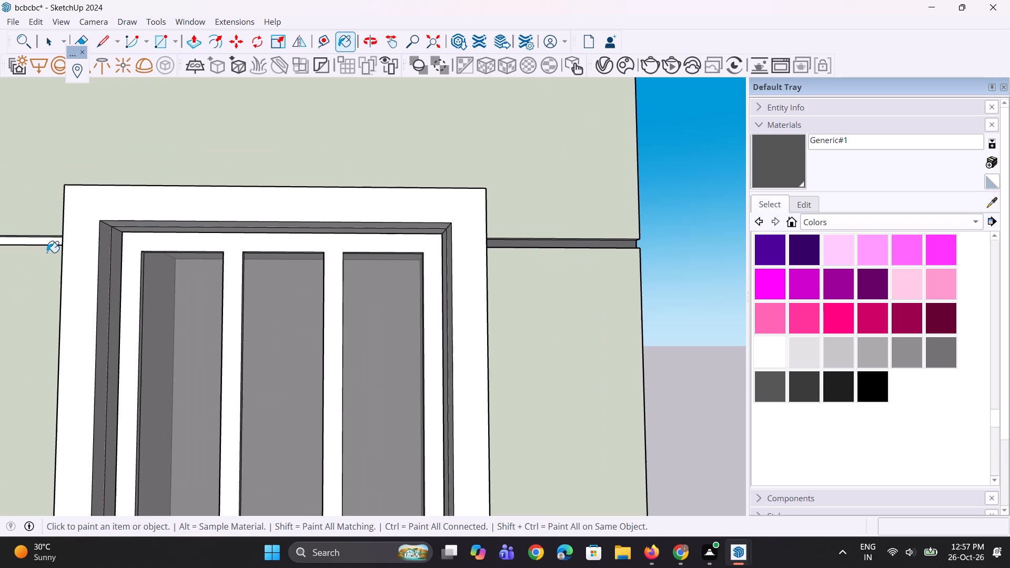
{"action": "left_click", "coordinate": [46, 242]}
Paint the sill-level wall grooves on both sides of that lower window with Generic#1.
{"action": "scroll", "coordinate": [322, 187], "scroll_direction": "down", "scroll_amount": 5}
{"action": "scroll", "coordinate": [159, 439], "scroll_direction": "up", "scroll_amount": 3}
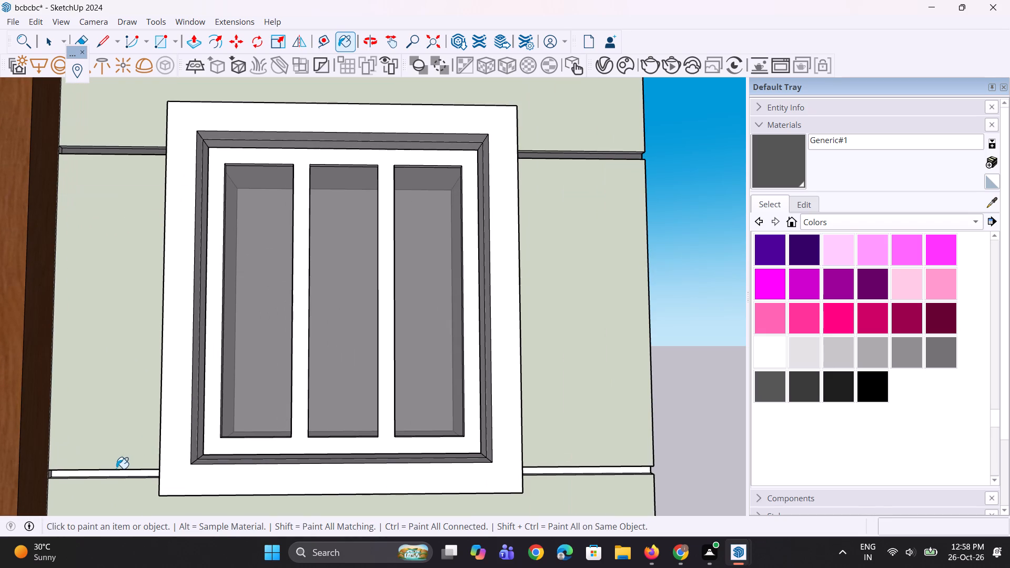
{"action": "left_click", "coordinate": [116, 471]}
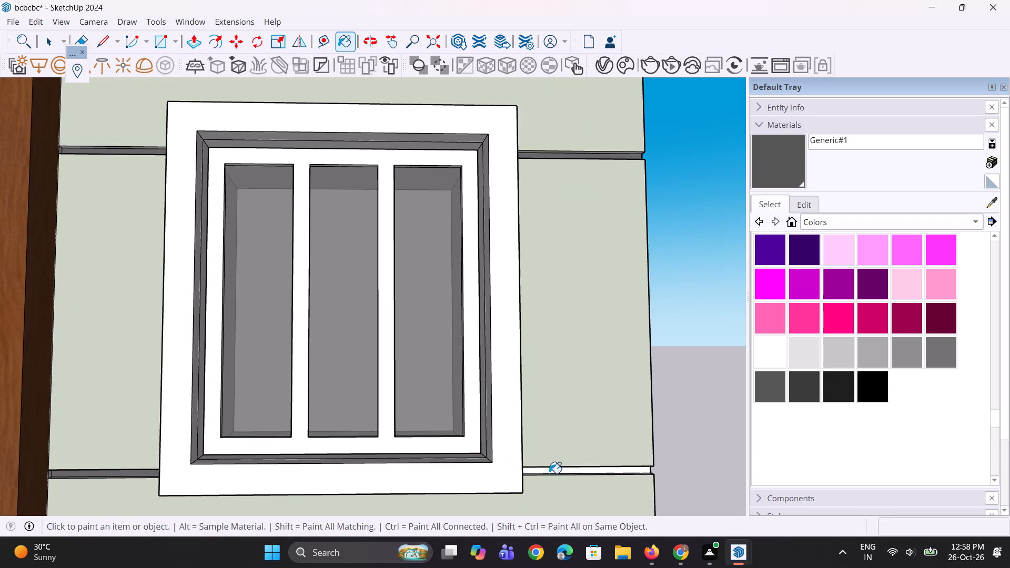
{"action": "left_click", "coordinate": [549, 473]}
Paint the head- and sill-level grooves between the left wing's top window and the balcony frame with Generic#1.
{"action": "scroll", "coordinate": [593, 421], "scroll_direction": "down", "scroll_amount": 16}
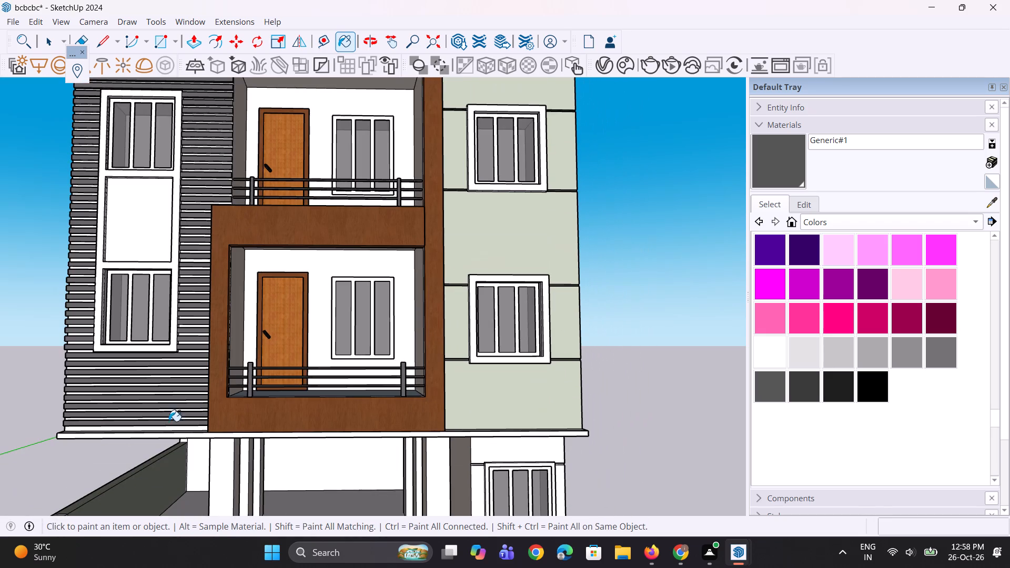
{"action": "scroll", "coordinate": [121, 507], "scroll_direction": "down", "scroll_amount": 6}
{"action": "scroll", "coordinate": [158, 433], "scroll_direction": "down", "scroll_amount": 4}
{"action": "scroll", "coordinate": [149, 0], "scroll_direction": "up", "scroll_amount": 2}
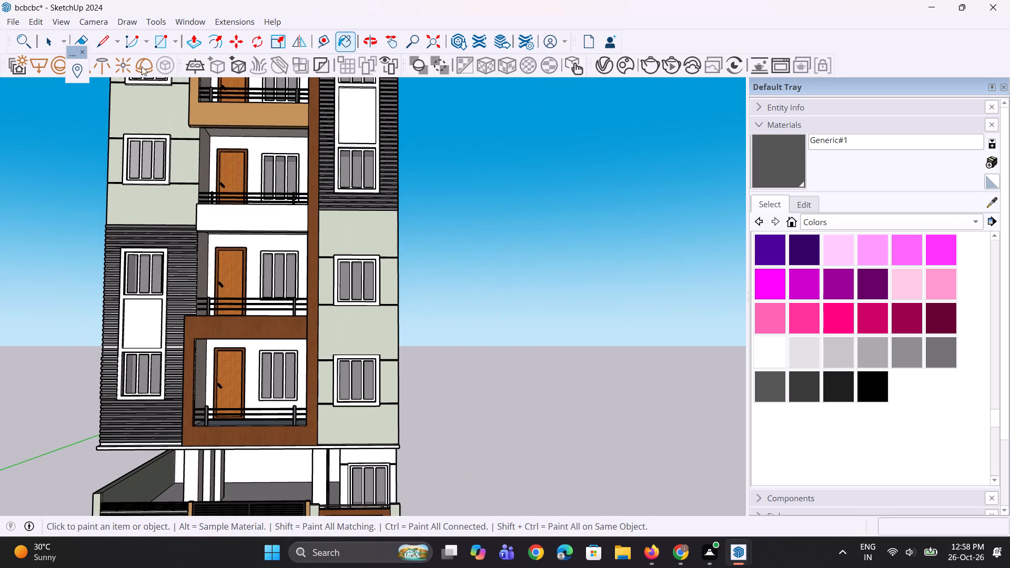
{"action": "scroll", "coordinate": [144, 72], "scroll_direction": "up", "scroll_amount": 2}
{"action": "scroll", "coordinate": [172, 296], "scroll_direction": "down", "scroll_amount": 6}
{"action": "scroll", "coordinate": [167, 150], "scroll_direction": "up", "scroll_amount": 13}
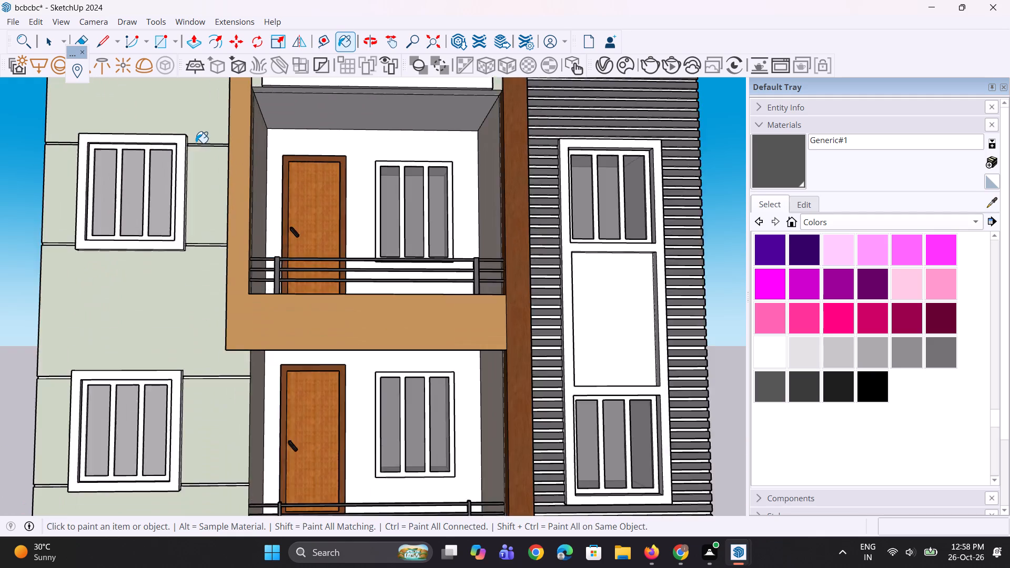
{"action": "scroll", "coordinate": [196, 143], "scroll_direction": "up", "scroll_amount": 17}
{"action": "left_click", "coordinate": [225, 152]}
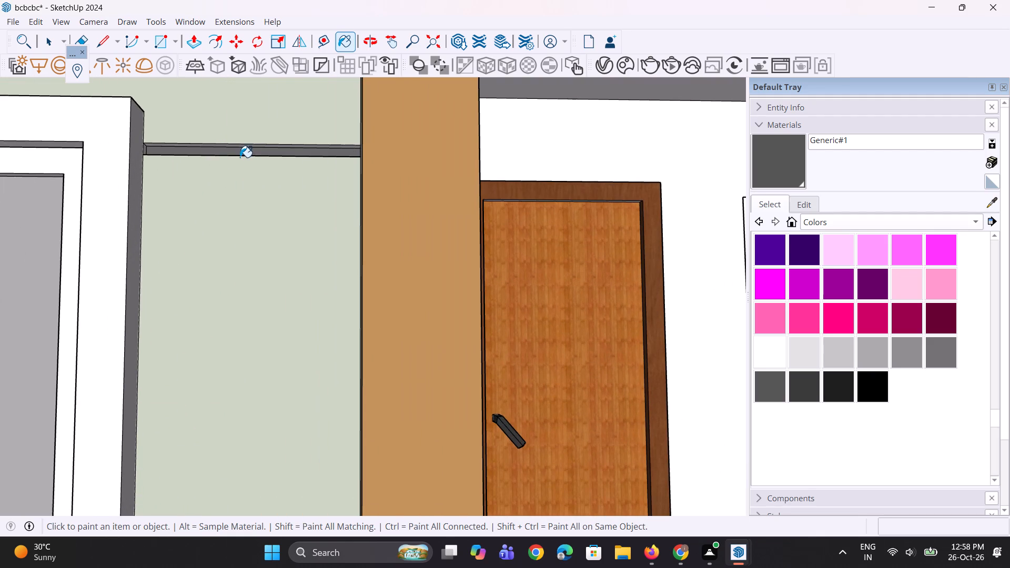
{"action": "scroll", "coordinate": [250, 162], "scroll_direction": "down", "scroll_amount": 6}
{"action": "scroll", "coordinate": [180, 213], "scroll_direction": "down", "scroll_amount": 5}
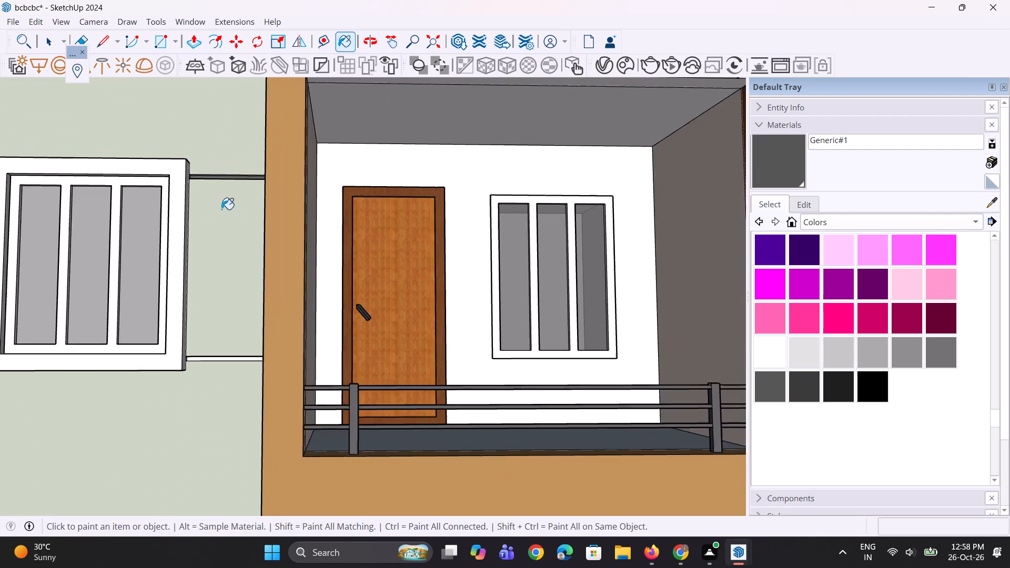
{"action": "scroll", "coordinate": [221, 209], "scroll_direction": "down", "scroll_amount": 3}
{"action": "scroll", "coordinate": [238, 319], "scroll_direction": "up", "scroll_amount": 4}
{"action": "left_click", "coordinate": [233, 328]}
Paint the sill- and head-level grooves between the left wing's top window and the building's outer corner with Generic#1.
{"action": "scroll", "coordinate": [430, 354], "scroll_direction": "down", "scroll_amount": 5}
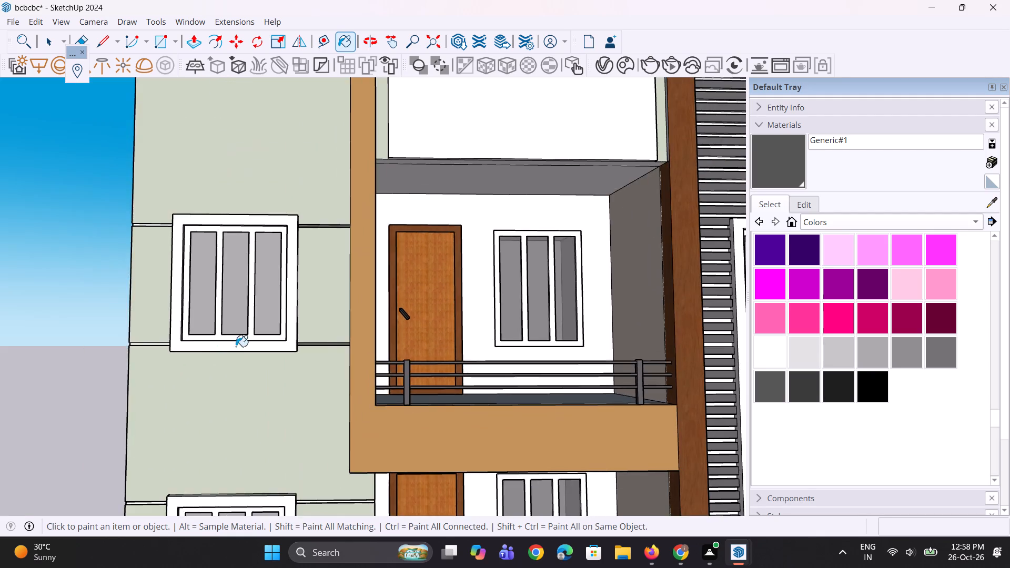
{"action": "scroll", "coordinate": [213, 354], "scroll_direction": "up", "scroll_amount": 4}
{"action": "scroll", "coordinate": [59, 334], "scroll_direction": "up", "scroll_amount": 3}
{"action": "scroll", "coordinate": [123, 343], "scroll_direction": "up", "scroll_amount": 3}
{"action": "left_click", "coordinate": [126, 344]}
{"action": "scroll", "coordinate": [259, 391], "scroll_direction": "down", "scroll_amount": 4}
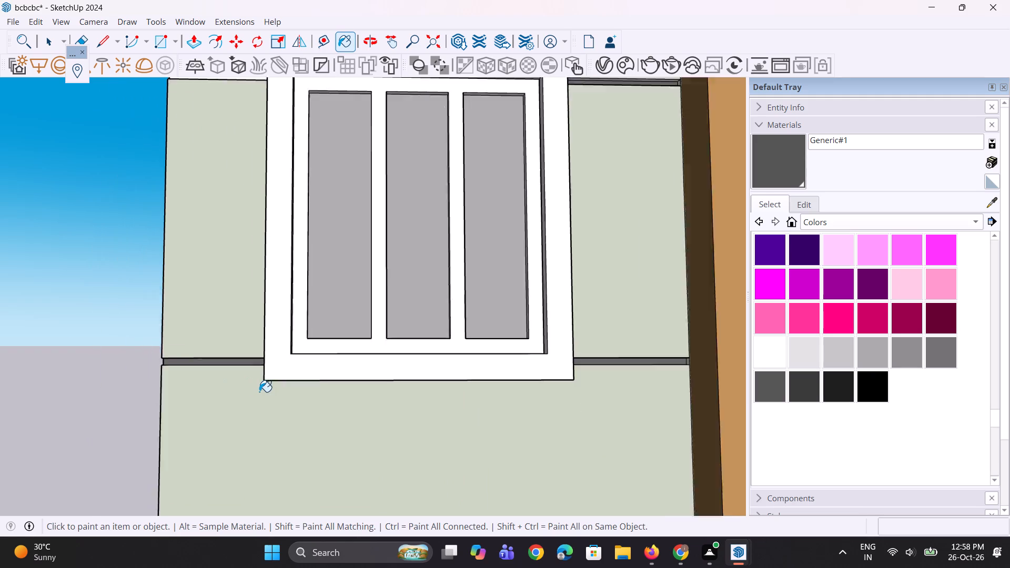
{"action": "scroll", "coordinate": [259, 392], "scroll_direction": "down", "scroll_amount": 2}
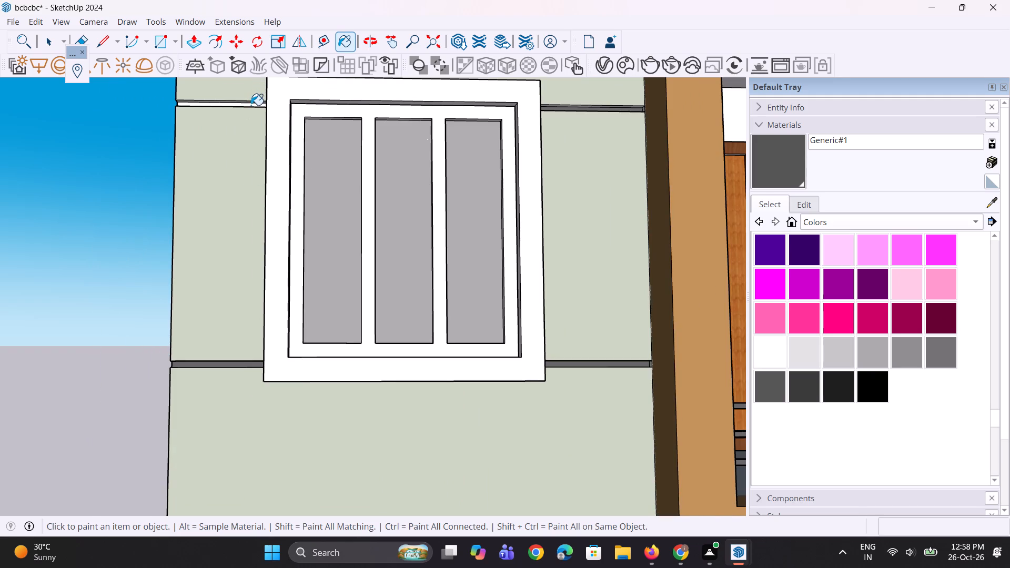
{"action": "left_click", "coordinate": [251, 105]}
Paint the head- and sill-level grooves on both sides of the left wing's lower green-wall window with Generic#1.
{"action": "scroll", "coordinate": [267, 108], "scroll_direction": "down", "scroll_amount": 8}
{"action": "scroll", "coordinate": [267, 382], "scroll_direction": "up", "scroll_amount": 4}
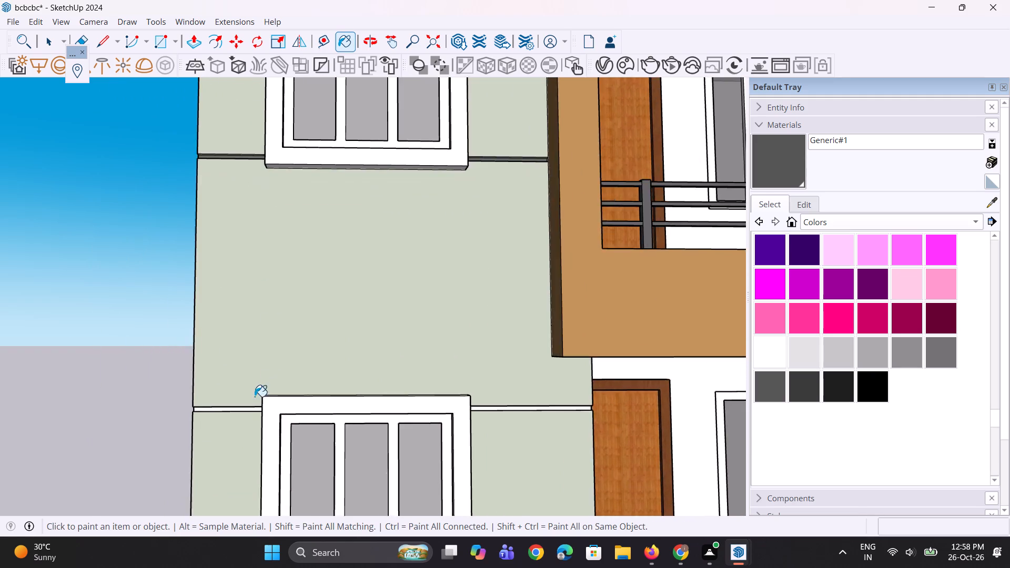
{"action": "scroll", "coordinate": [255, 397], "scroll_direction": "up", "scroll_amount": 3}
{"action": "left_click", "coordinate": [247, 410]}
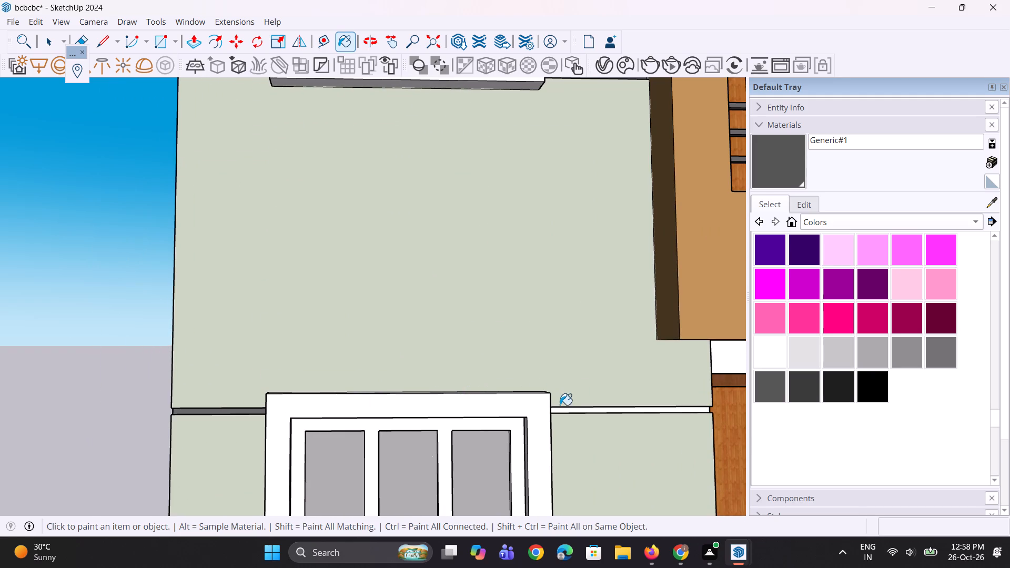
{"action": "left_click", "coordinate": [561, 410]}
{"action": "scroll", "coordinate": [338, 171], "scroll_direction": "down", "scroll_amount": 8}
{"action": "scroll", "coordinate": [330, 394], "scroll_direction": "up", "scroll_amount": 3}
{"action": "scroll", "coordinate": [270, 417], "scroll_direction": "up", "scroll_amount": 4}
{"action": "left_click", "coordinate": [270, 421]}
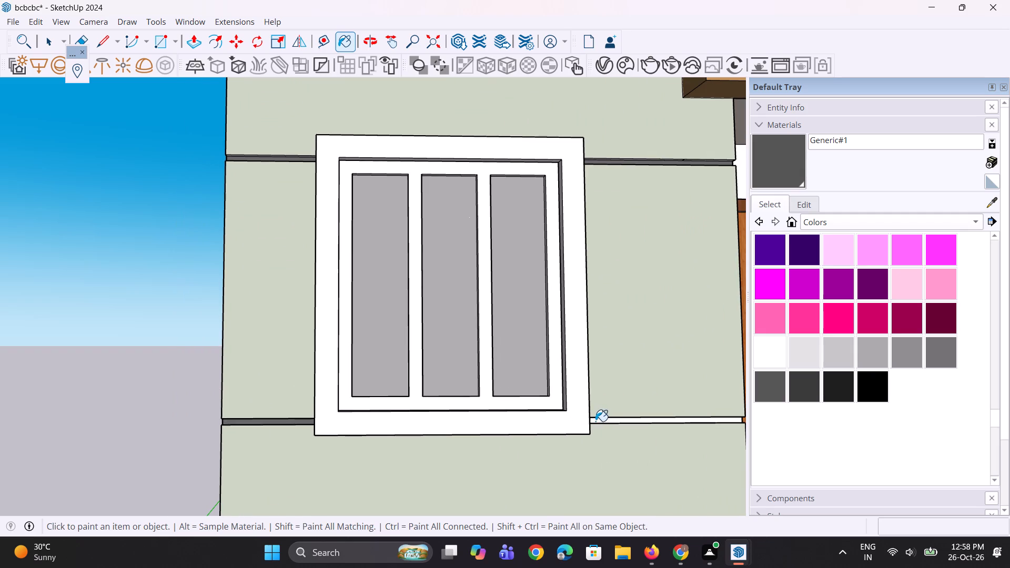
{"action": "left_click", "coordinate": [598, 421]}
Examine the grooves and the whole front facade from several angles for surfaces still unpainted.
{"action": "scroll", "coordinate": [445, 433], "scroll_direction": "down", "scroll_amount": 10}
{"action": "middle_click_drag", "start_coordinate": [455, 410], "coordinate": [550, 332]}
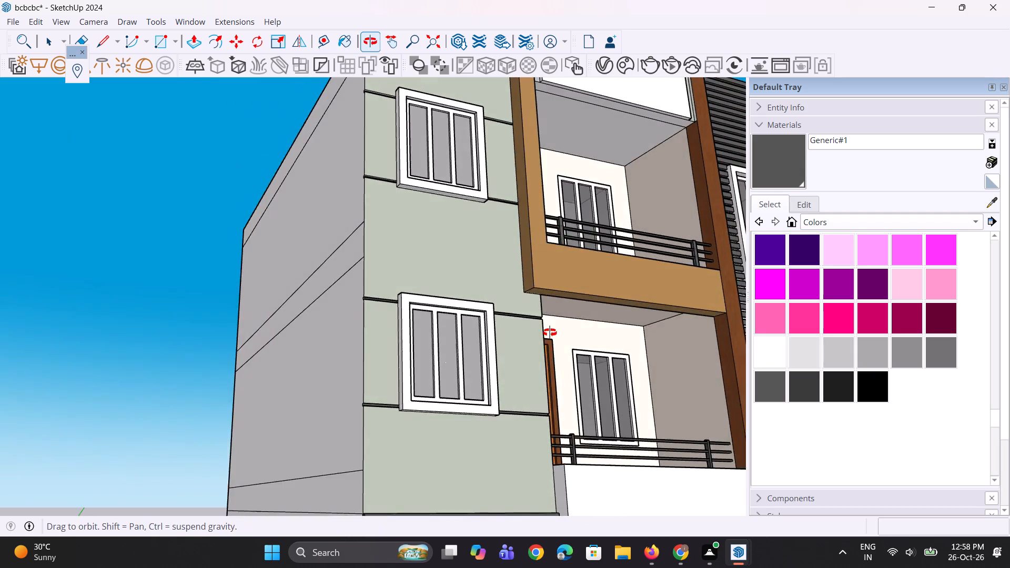
{"action": "middle_click_drag", "start_coordinate": [550, 332], "coordinate": [489, 398]}
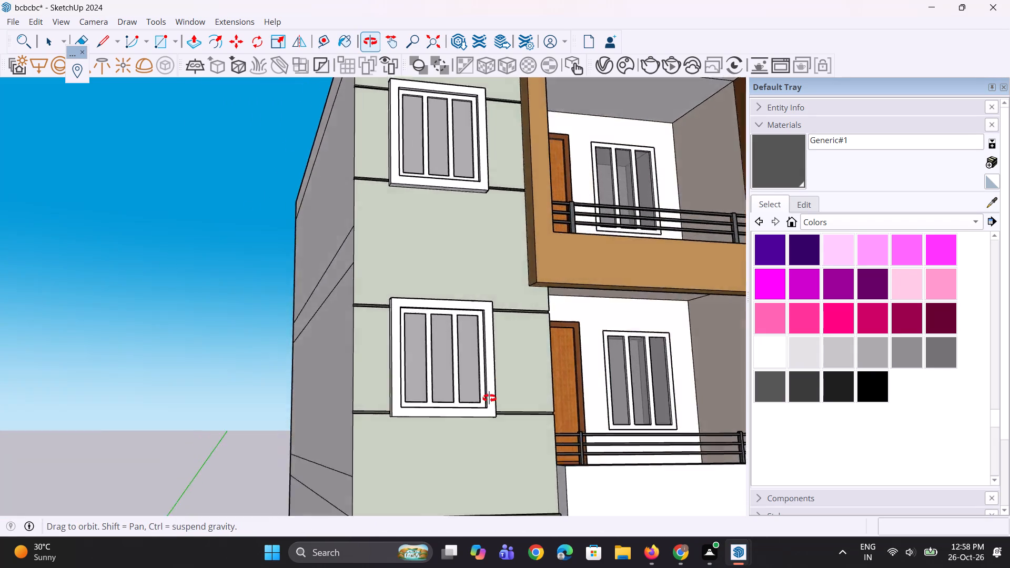
{"action": "middle_click_drag", "start_coordinate": [489, 398], "coordinate": [475, 419]}
{"action": "scroll", "coordinate": [239, 350], "scroll_direction": "down", "scroll_amount": 10}
{"action": "middle_click_drag", "start_coordinate": [350, 370], "coordinate": [334, 370]}
{"action": "scroll", "coordinate": [270, 151], "scroll_direction": "up", "scroll_amount": 4}
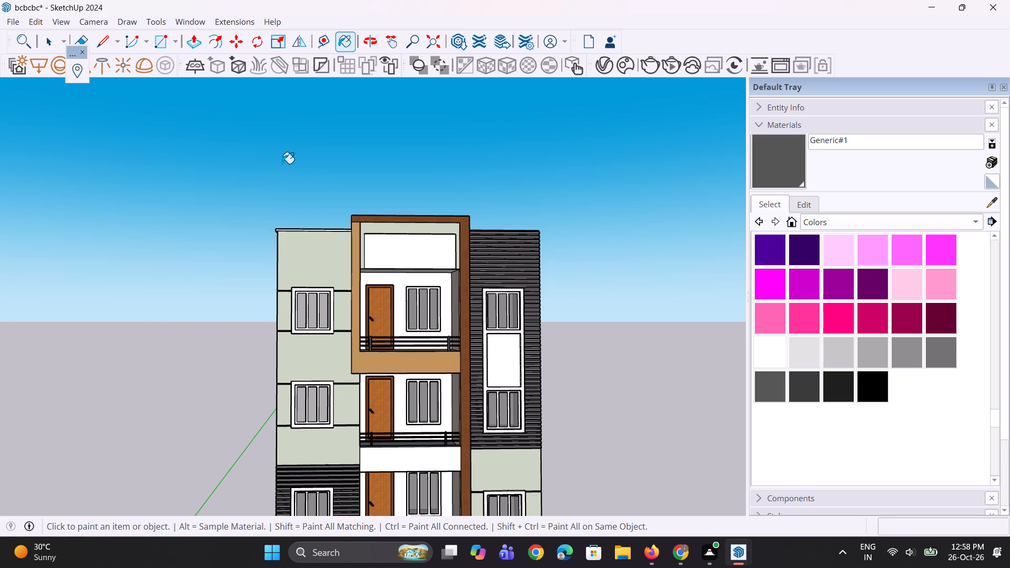
{"action": "scroll", "coordinate": [337, 75], "scroll_direction": "down", "scroll_amount": 8}
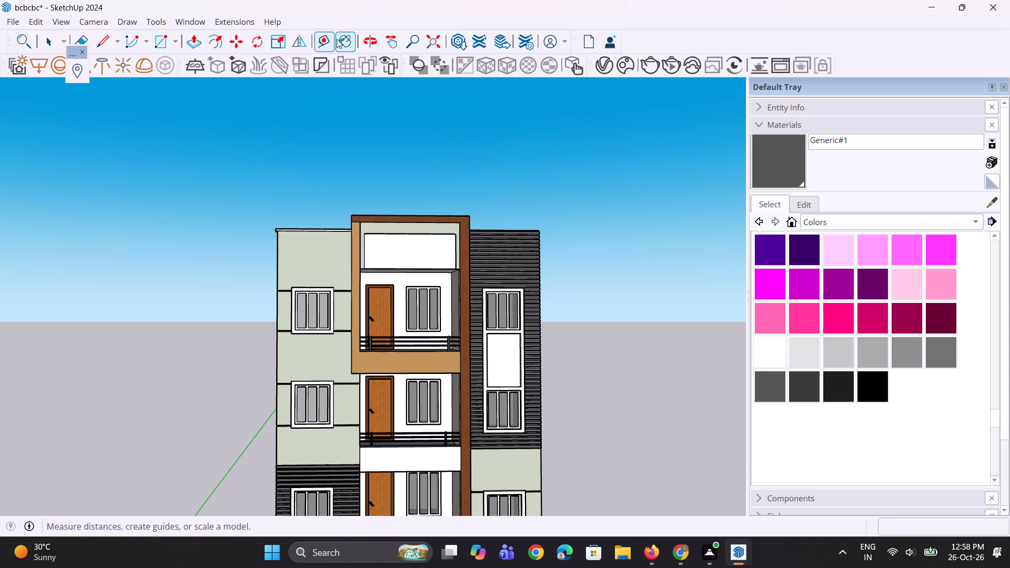
{"action": "middle_click_drag", "start_coordinate": [258, 184], "coordinate": [255, 202]}
{"action": "scroll", "coordinate": [251, 123], "scroll_direction": "down", "scroll_amount": 2}
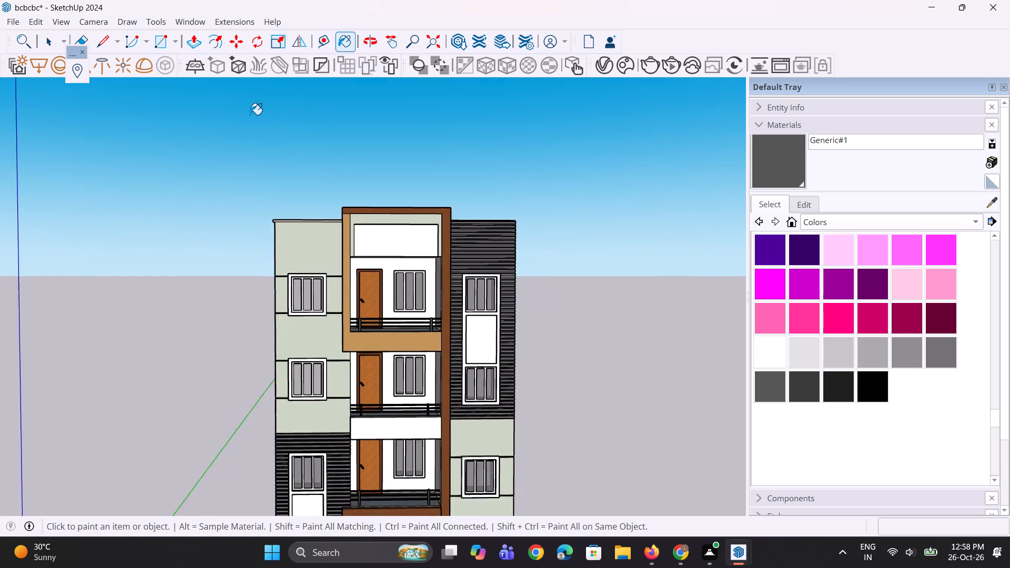
{"action": "scroll", "coordinate": [250, 115], "scroll_direction": "down", "scroll_amount": 3}
{"action": "middle_click_drag", "start_coordinate": [352, 420], "coordinate": [339, 451]}
{"action": "scroll", "coordinate": [323, 302], "scroll_direction": "down", "scroll_amount": 5}
{"action": "middle_click_drag", "start_coordinate": [326, 389], "coordinate": [322, 352]}
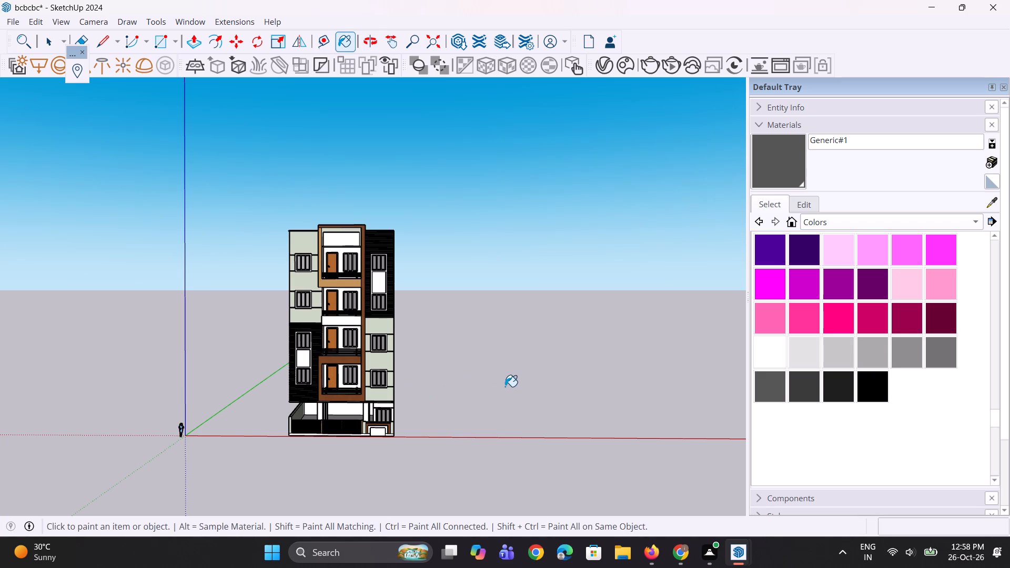
Sample Generic#2 from the right wing's green wall and paint the front edge of the slab above the parking level.
{"action": "left_click", "coordinate": [985, 205]}
{"action": "scroll", "coordinate": [510, 483], "scroll_direction": "up", "scroll_amount": 4}
{"action": "scroll", "coordinate": [324, 332], "scroll_direction": "up", "scroll_amount": 6}
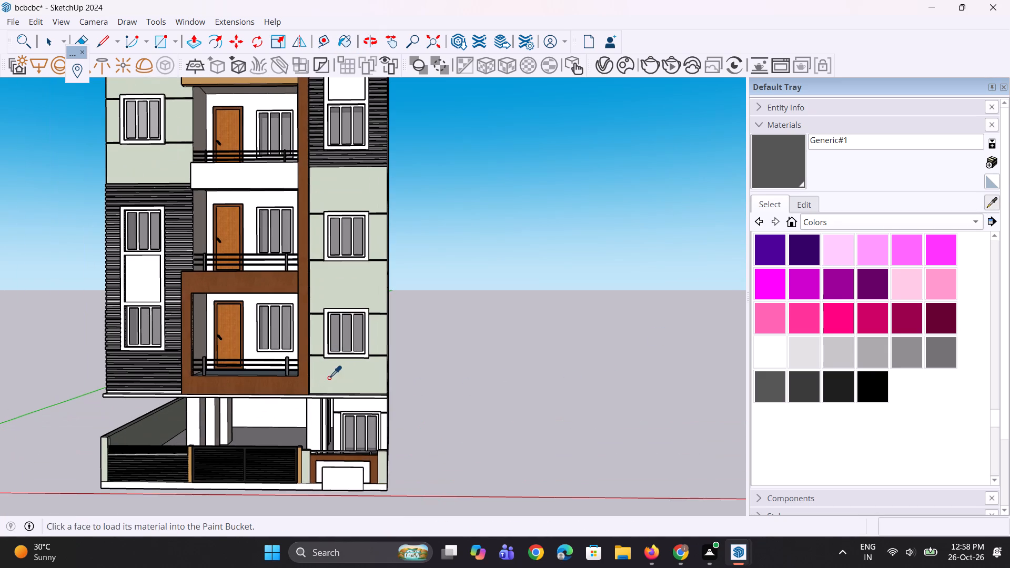
{"action": "left_click", "coordinate": [329, 378]}
{"action": "scroll", "coordinate": [332, 403], "scroll_direction": "up", "scroll_amount": 10}
{"action": "left_click", "coordinate": [322, 378]}
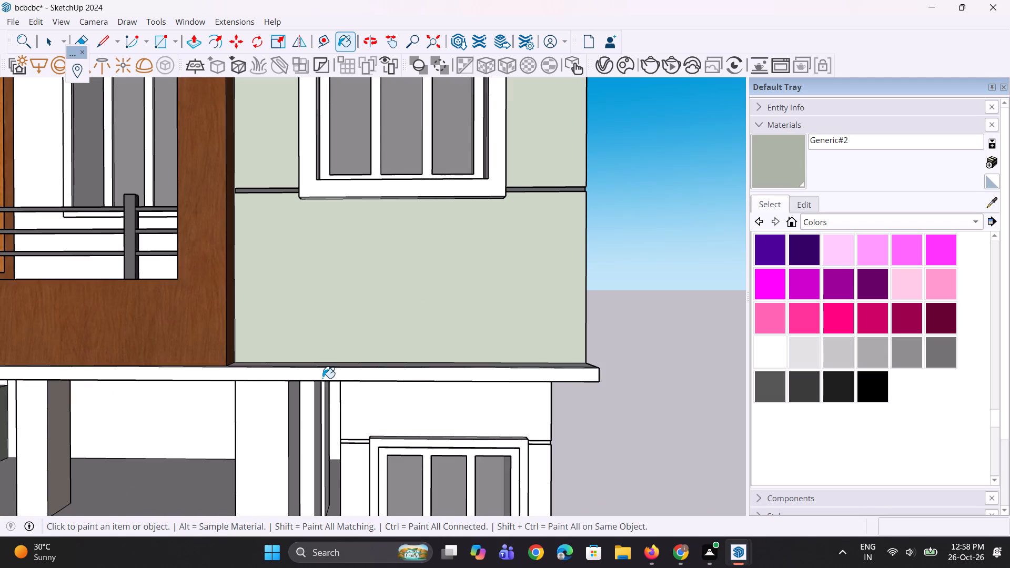
{"action": "middle_click_drag", "start_coordinate": [280, 387], "coordinate": [284, 413]}
{"action": "left_click", "coordinate": [292, 380]}
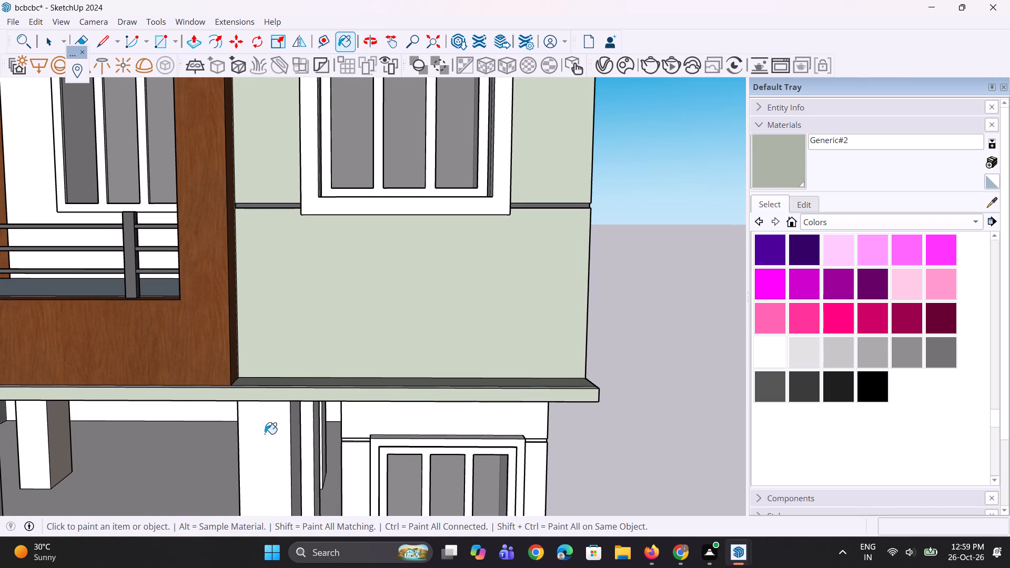
Paint the underside of the slab above the parking level and the narrow strip along its front edge with Generic#2.
{"action": "middle_click_drag", "start_coordinate": [263, 430], "coordinate": [284, 252]}
{"action": "left_click", "coordinate": [285, 237]}
{"action": "scroll", "coordinate": [335, 245], "scroll_direction": "up", "scroll_amount": 5}
{"action": "left_click", "coordinate": [355, 227]}
{"action": "scroll", "coordinate": [377, 227], "scroll_direction": "down", "scroll_amount": 13}
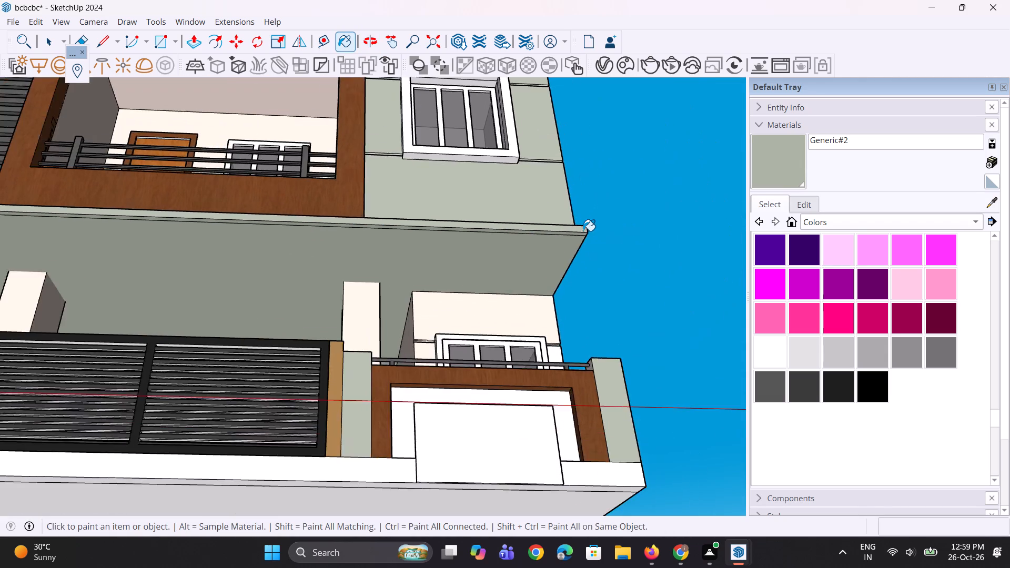
{"action": "scroll", "coordinate": [583, 231], "scroll_direction": "down", "scroll_amount": 4}
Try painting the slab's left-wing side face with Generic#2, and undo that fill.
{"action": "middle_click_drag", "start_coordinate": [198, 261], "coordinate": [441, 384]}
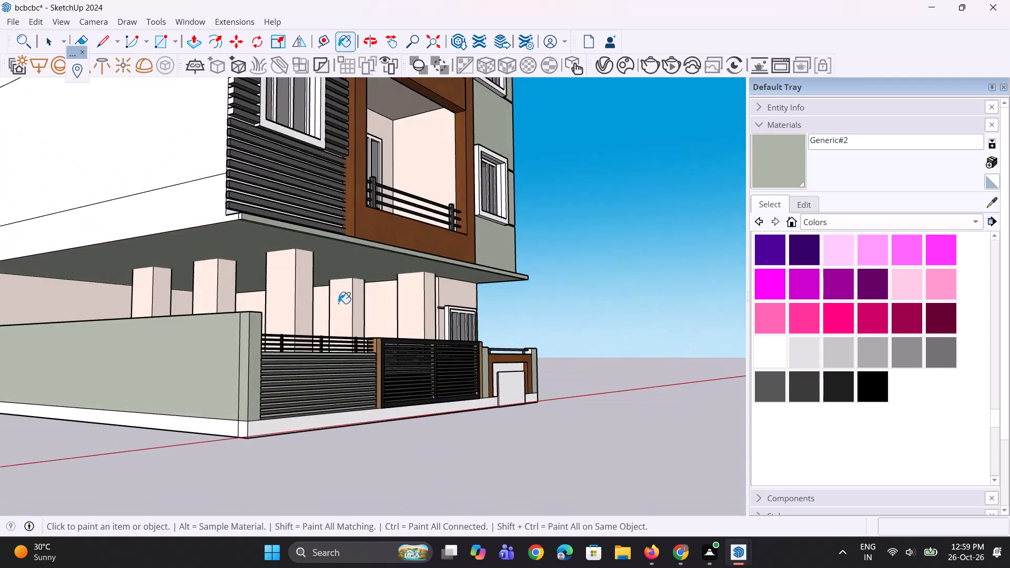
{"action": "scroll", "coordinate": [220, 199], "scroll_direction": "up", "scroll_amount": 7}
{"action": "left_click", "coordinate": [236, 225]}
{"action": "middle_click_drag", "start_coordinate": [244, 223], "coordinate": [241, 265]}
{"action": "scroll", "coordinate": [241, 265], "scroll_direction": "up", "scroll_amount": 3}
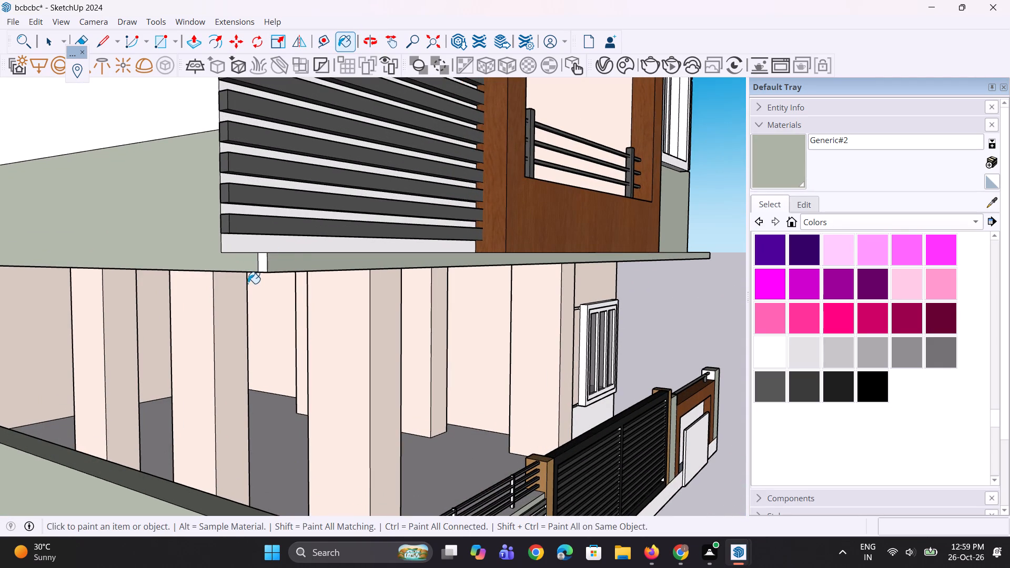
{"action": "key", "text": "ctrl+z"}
Erase the short vertical edge on the slab's side face and draw a 5 3/8" line down from the slatted wall's corner.
{"action": "scroll", "coordinate": [246, 288], "scroll_direction": "up", "scroll_amount": 2}
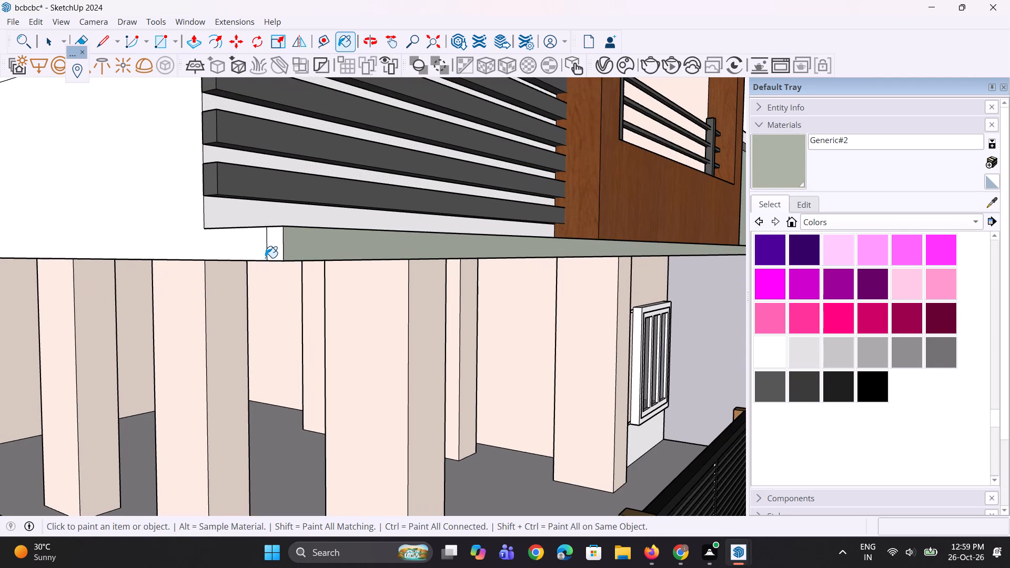
{"action": "key", "text": "e"}
{"action": "left_click_drag", "start_coordinate": [265, 246], "coordinate": [258, 248]}
{"action": "left_click", "coordinate": [269, 248]}
{"action": "left_click_drag", "start_coordinate": [268, 248], "coordinate": [255, 252]}
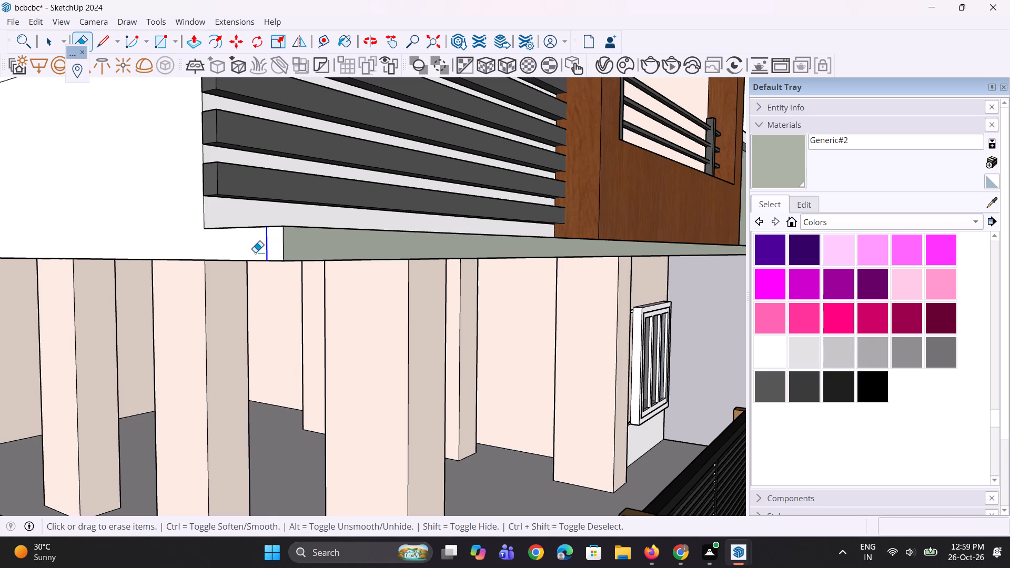
{"action": "left_click_drag", "start_coordinate": [255, 252], "coordinate": [251, 254]}
{"action": "key", "text": "l"}
{"action": "scroll", "coordinate": [209, 246], "scroll_direction": "up", "scroll_amount": 2}
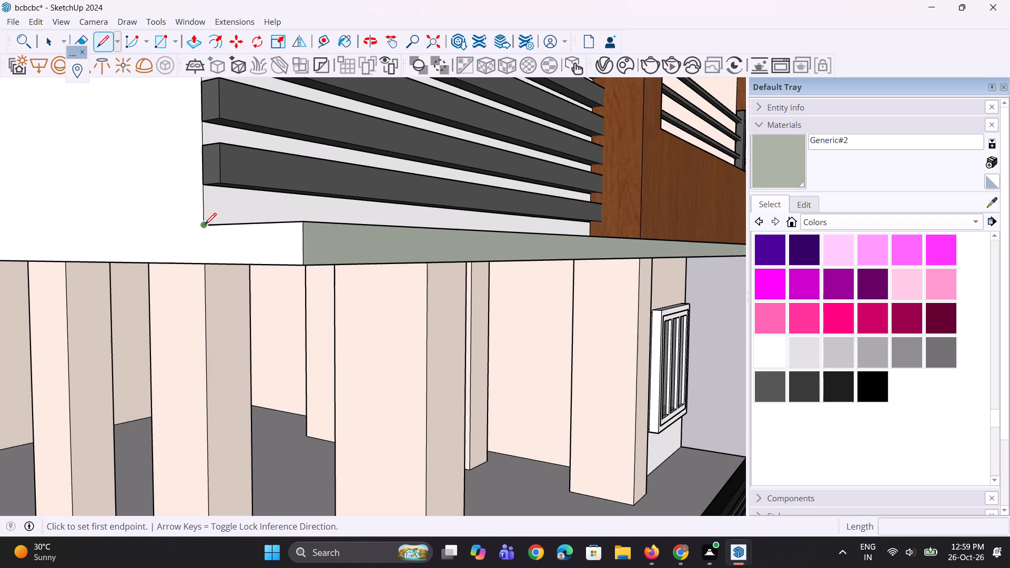
{"action": "left_click", "coordinate": [205, 225]}
{"action": "left_click", "coordinate": [201, 266]}
Paint the separated end face of the projecting slab at the left wing's corner with Generic#2.
{"action": "left_click", "coordinate": [740, 158]}
{"action": "left_click", "coordinate": [767, 167]}
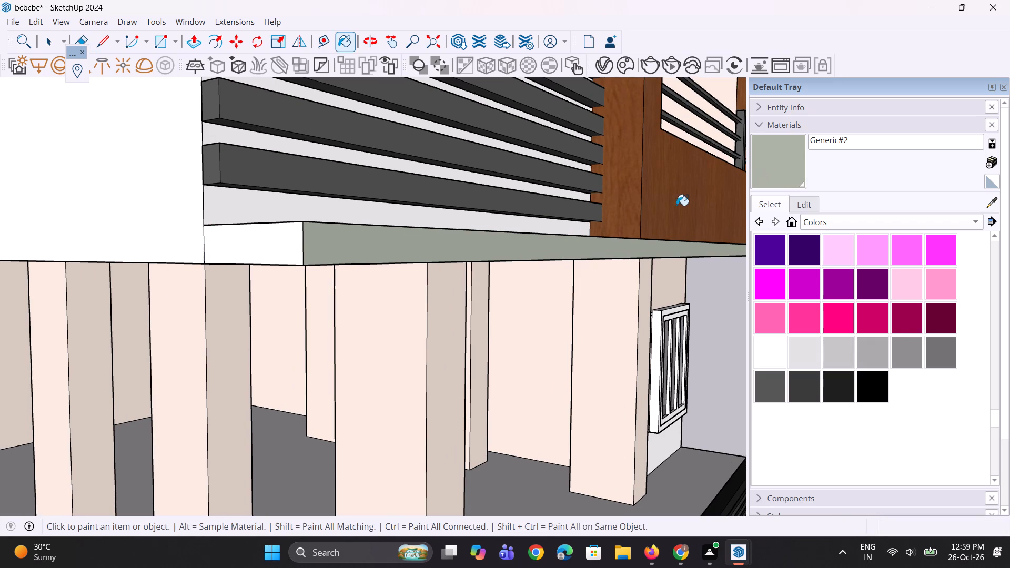
{"action": "left_click", "coordinate": [254, 245]}
Erase the extra line running along the top of the slab ledge below the left wing's slatted wall.
{"action": "middle_click_drag", "start_coordinate": [307, 258], "coordinate": [300, 258]}
{"action": "scroll", "coordinate": [293, 258], "scroll_direction": "up", "scroll_amount": 1}
{"action": "scroll", "coordinate": [218, 278], "scroll_direction": "down", "scroll_amount": 11}
{"action": "middle_click_drag", "start_coordinate": [294, 301], "coordinate": [268, 421]}
{"action": "scroll", "coordinate": [212, 349], "scroll_direction": "up", "scroll_amount": 3}
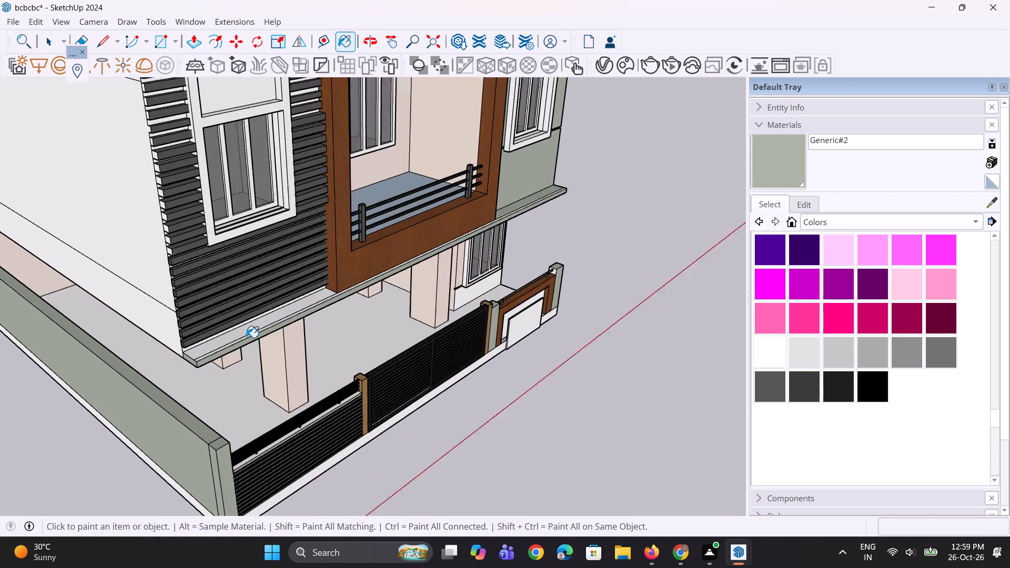
{"action": "scroll", "coordinate": [246, 338], "scroll_direction": "up", "scroll_amount": 5}
{"action": "key", "text": "e"}
{"action": "scroll", "coordinate": [229, 349], "scroll_direction": "up", "scroll_amount": 8}
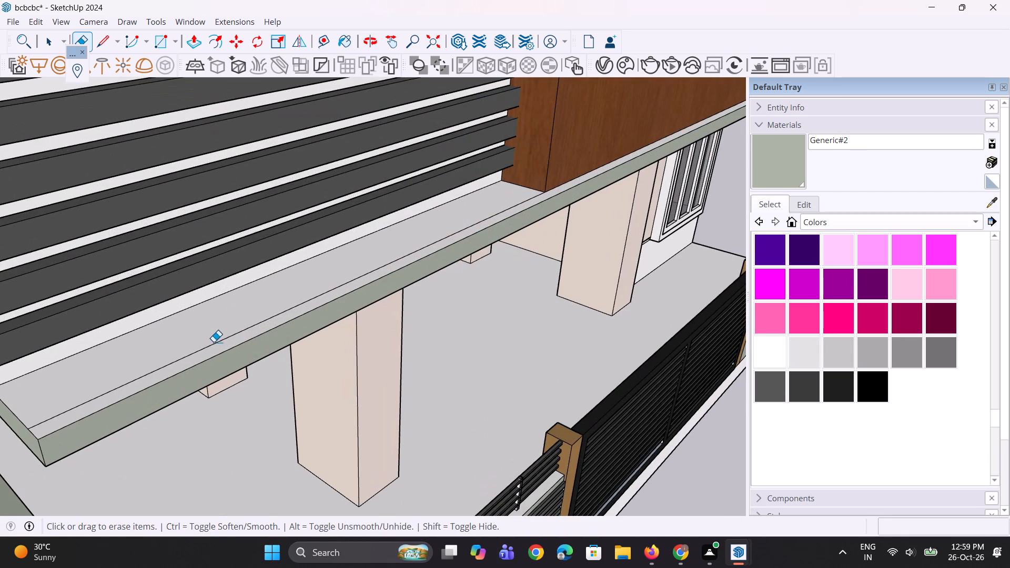
{"action": "left_click_drag", "start_coordinate": [214, 342], "coordinate": [216, 347]}
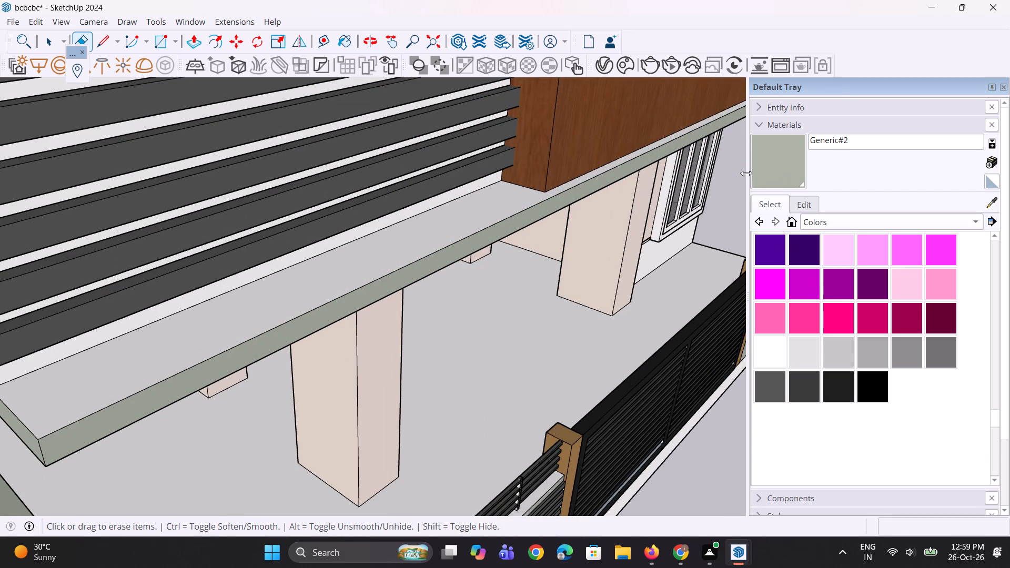
Paint the top of the slab ledge below the slatted wall with Generic#2.
{"action": "left_click", "coordinate": [800, 178]}
{"action": "left_click", "coordinate": [441, 230]}
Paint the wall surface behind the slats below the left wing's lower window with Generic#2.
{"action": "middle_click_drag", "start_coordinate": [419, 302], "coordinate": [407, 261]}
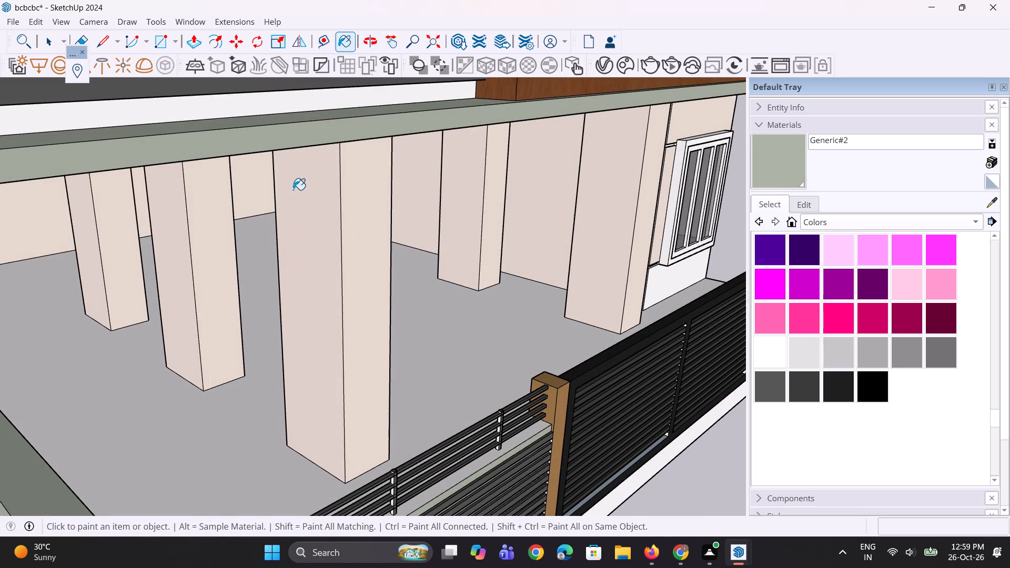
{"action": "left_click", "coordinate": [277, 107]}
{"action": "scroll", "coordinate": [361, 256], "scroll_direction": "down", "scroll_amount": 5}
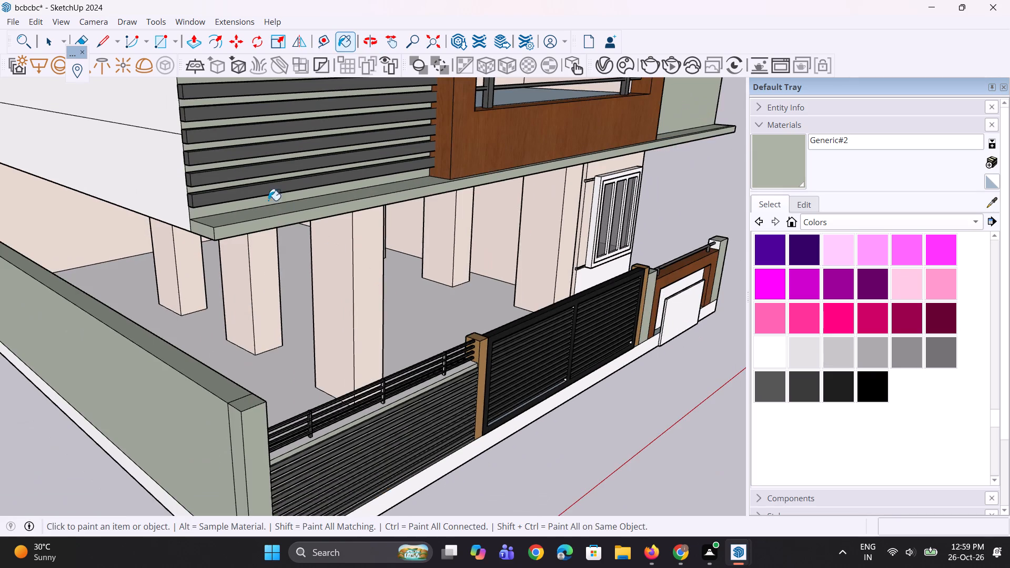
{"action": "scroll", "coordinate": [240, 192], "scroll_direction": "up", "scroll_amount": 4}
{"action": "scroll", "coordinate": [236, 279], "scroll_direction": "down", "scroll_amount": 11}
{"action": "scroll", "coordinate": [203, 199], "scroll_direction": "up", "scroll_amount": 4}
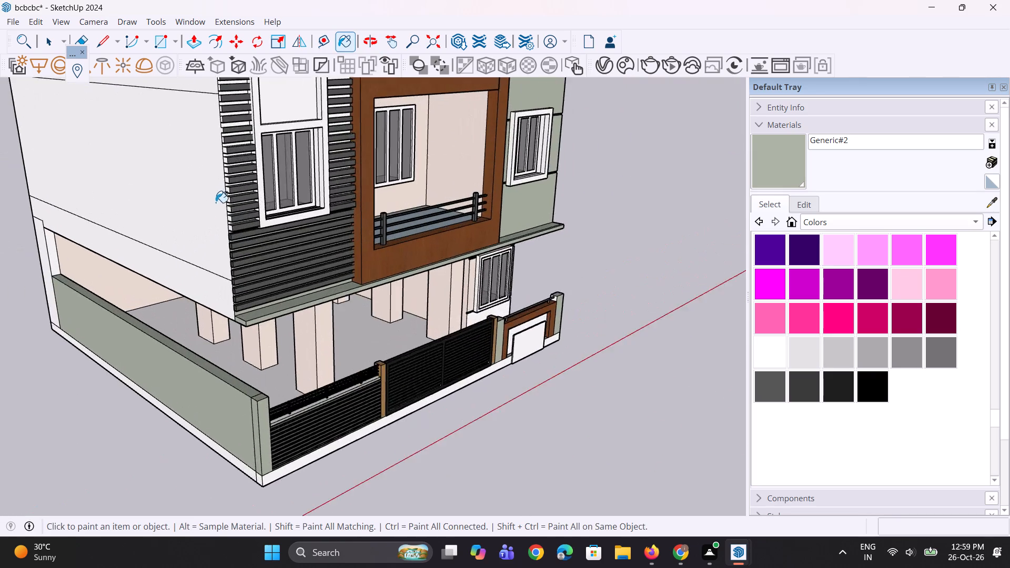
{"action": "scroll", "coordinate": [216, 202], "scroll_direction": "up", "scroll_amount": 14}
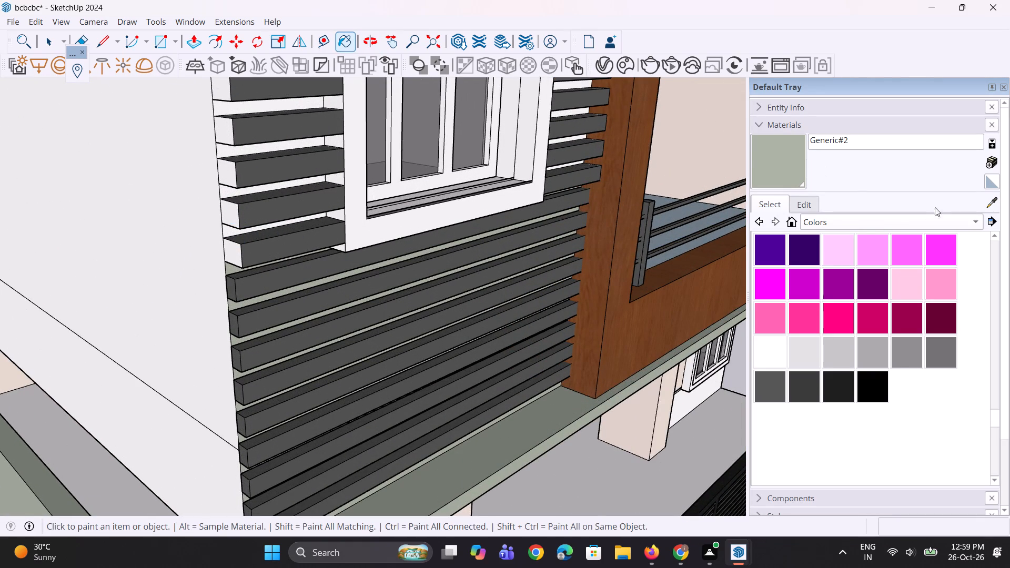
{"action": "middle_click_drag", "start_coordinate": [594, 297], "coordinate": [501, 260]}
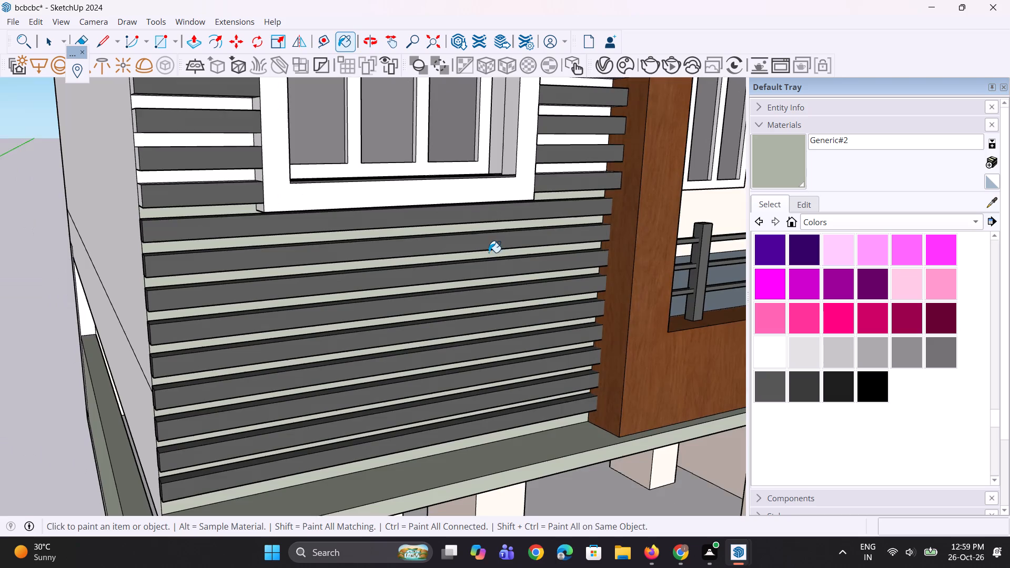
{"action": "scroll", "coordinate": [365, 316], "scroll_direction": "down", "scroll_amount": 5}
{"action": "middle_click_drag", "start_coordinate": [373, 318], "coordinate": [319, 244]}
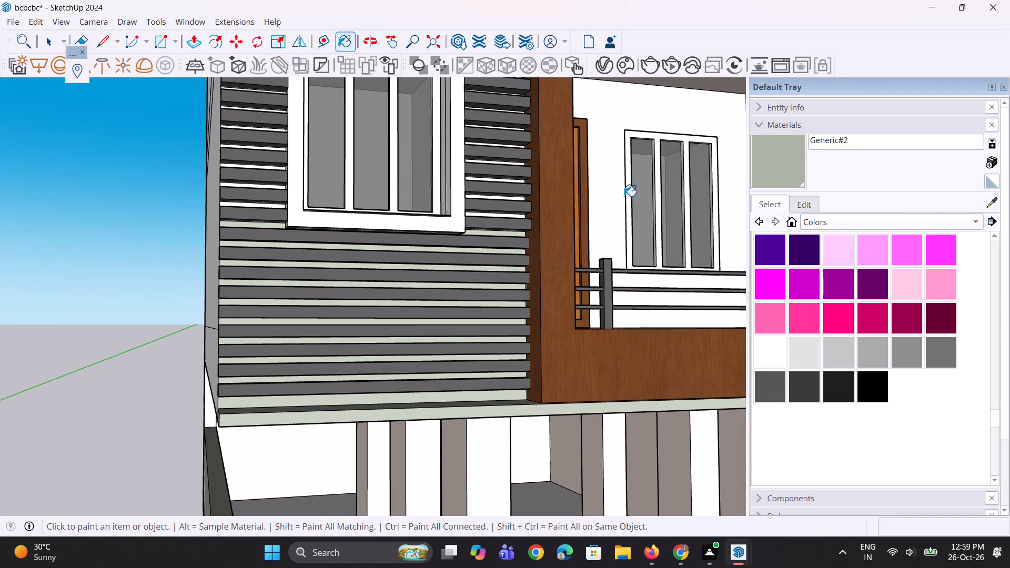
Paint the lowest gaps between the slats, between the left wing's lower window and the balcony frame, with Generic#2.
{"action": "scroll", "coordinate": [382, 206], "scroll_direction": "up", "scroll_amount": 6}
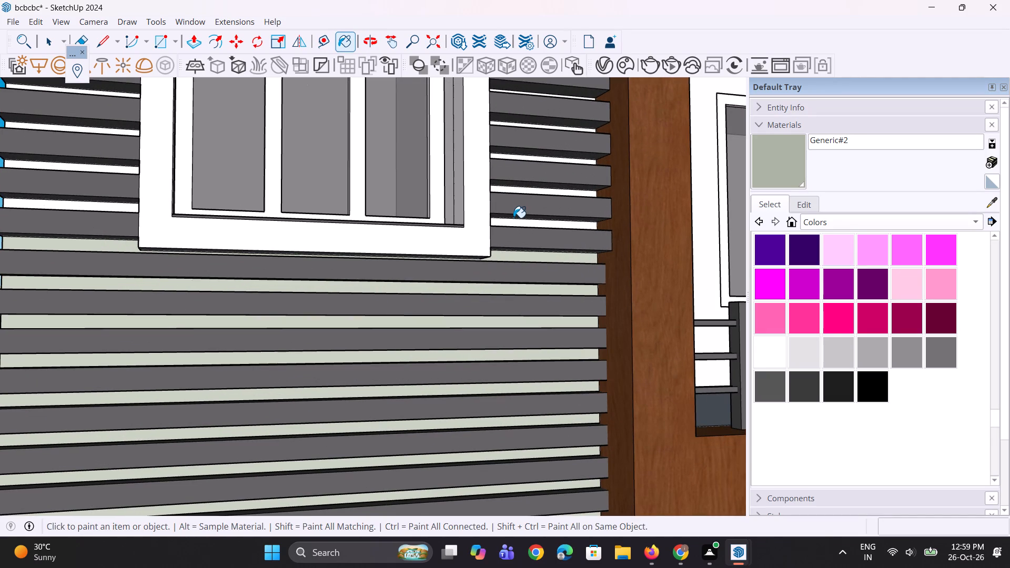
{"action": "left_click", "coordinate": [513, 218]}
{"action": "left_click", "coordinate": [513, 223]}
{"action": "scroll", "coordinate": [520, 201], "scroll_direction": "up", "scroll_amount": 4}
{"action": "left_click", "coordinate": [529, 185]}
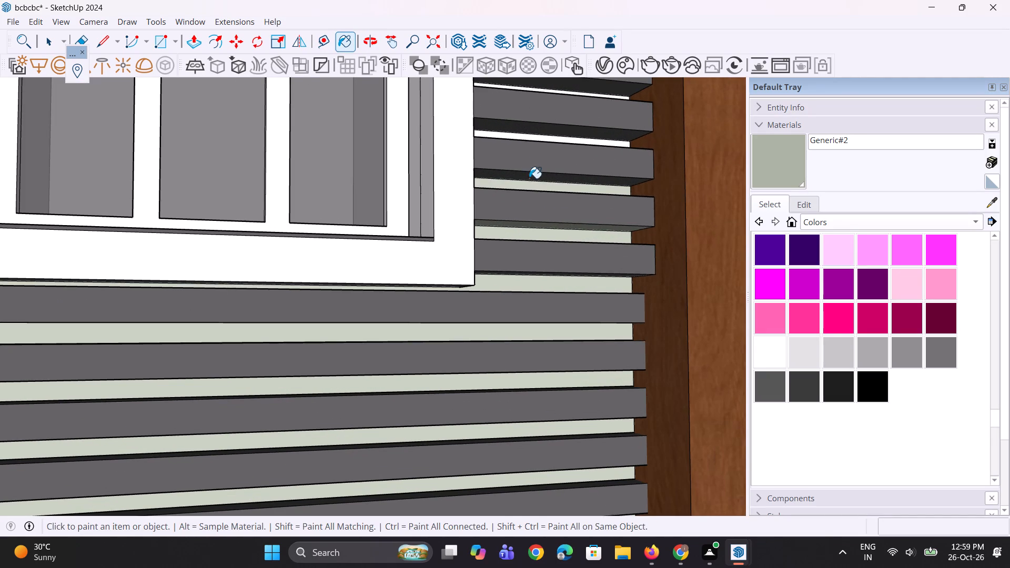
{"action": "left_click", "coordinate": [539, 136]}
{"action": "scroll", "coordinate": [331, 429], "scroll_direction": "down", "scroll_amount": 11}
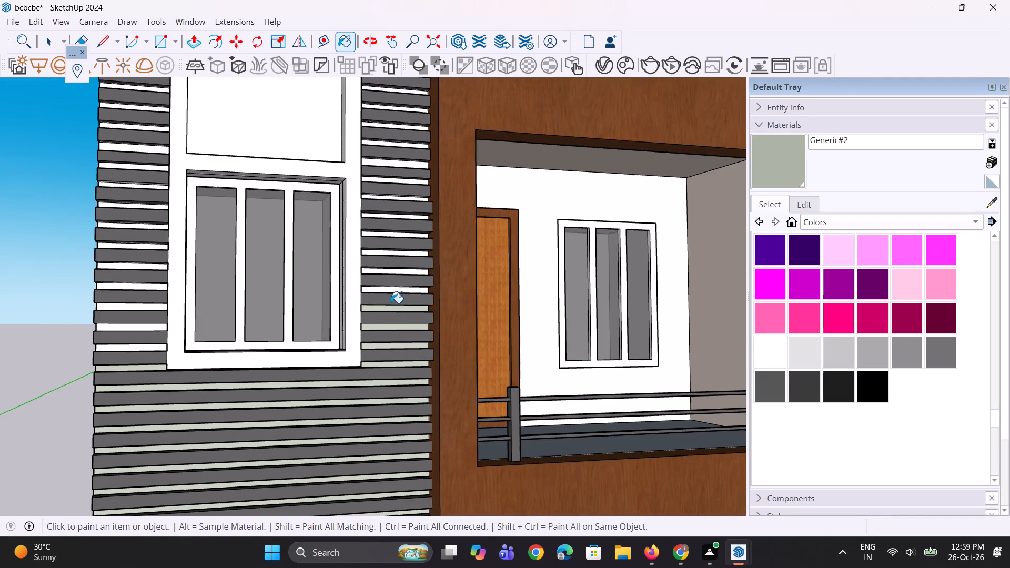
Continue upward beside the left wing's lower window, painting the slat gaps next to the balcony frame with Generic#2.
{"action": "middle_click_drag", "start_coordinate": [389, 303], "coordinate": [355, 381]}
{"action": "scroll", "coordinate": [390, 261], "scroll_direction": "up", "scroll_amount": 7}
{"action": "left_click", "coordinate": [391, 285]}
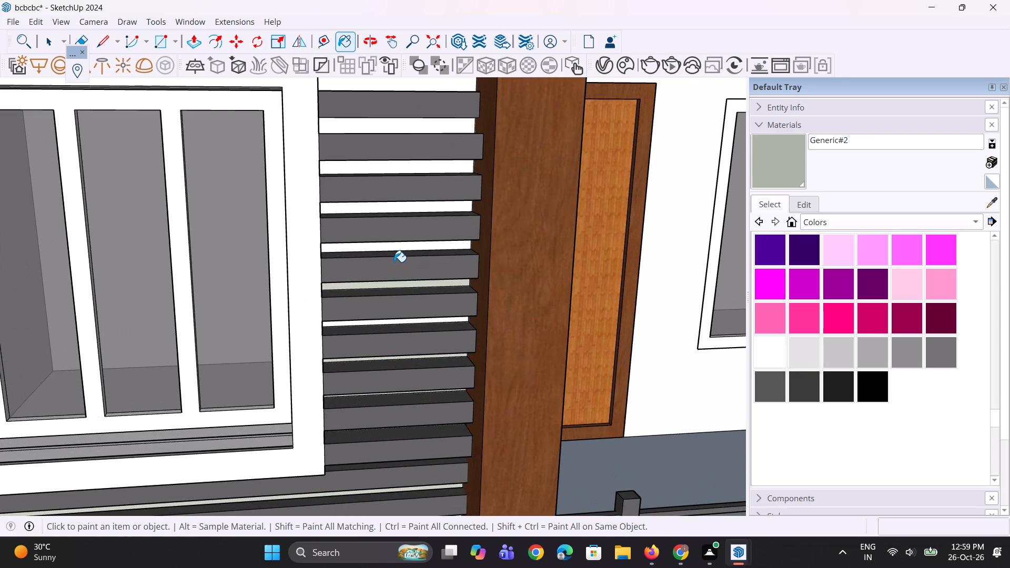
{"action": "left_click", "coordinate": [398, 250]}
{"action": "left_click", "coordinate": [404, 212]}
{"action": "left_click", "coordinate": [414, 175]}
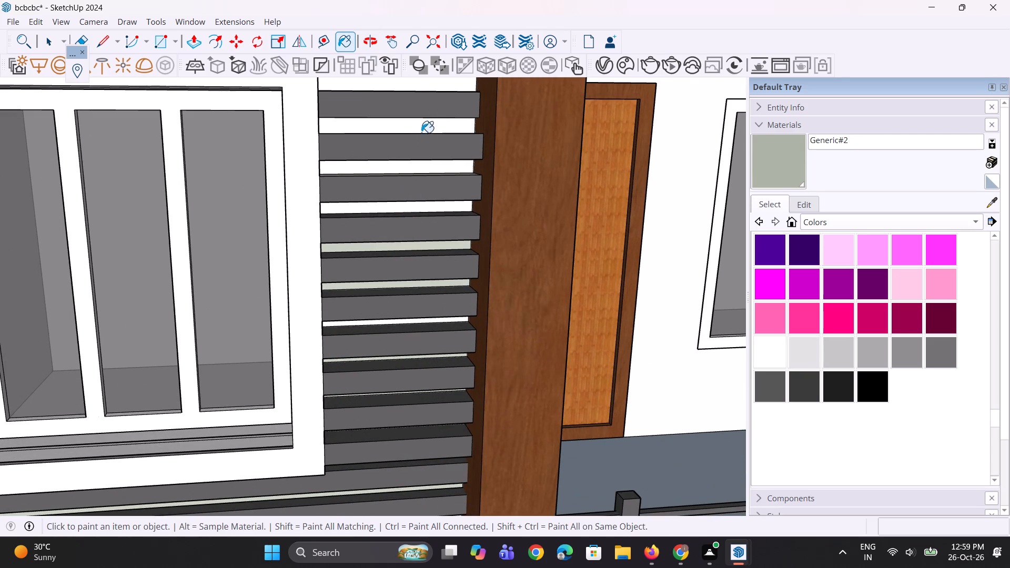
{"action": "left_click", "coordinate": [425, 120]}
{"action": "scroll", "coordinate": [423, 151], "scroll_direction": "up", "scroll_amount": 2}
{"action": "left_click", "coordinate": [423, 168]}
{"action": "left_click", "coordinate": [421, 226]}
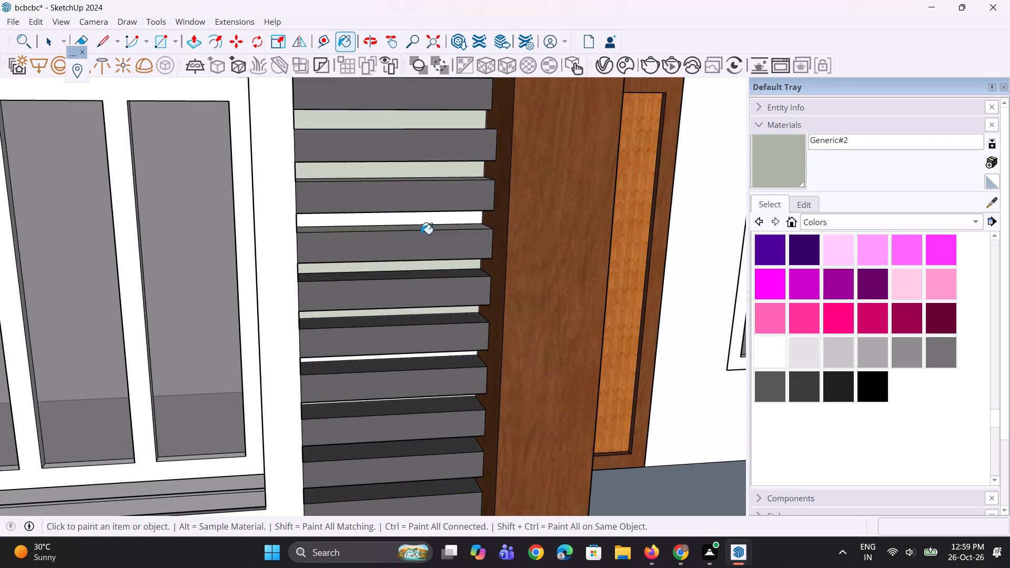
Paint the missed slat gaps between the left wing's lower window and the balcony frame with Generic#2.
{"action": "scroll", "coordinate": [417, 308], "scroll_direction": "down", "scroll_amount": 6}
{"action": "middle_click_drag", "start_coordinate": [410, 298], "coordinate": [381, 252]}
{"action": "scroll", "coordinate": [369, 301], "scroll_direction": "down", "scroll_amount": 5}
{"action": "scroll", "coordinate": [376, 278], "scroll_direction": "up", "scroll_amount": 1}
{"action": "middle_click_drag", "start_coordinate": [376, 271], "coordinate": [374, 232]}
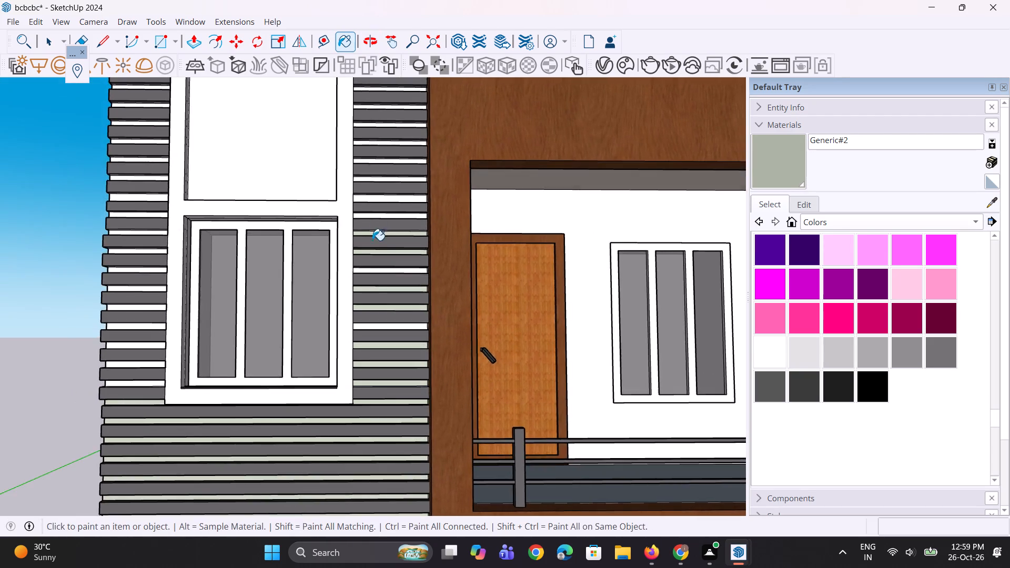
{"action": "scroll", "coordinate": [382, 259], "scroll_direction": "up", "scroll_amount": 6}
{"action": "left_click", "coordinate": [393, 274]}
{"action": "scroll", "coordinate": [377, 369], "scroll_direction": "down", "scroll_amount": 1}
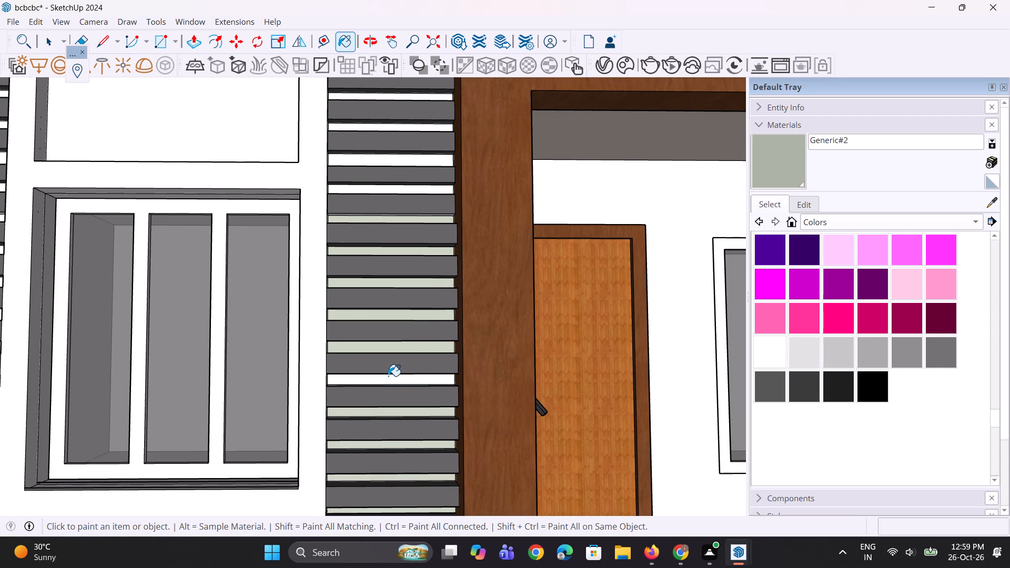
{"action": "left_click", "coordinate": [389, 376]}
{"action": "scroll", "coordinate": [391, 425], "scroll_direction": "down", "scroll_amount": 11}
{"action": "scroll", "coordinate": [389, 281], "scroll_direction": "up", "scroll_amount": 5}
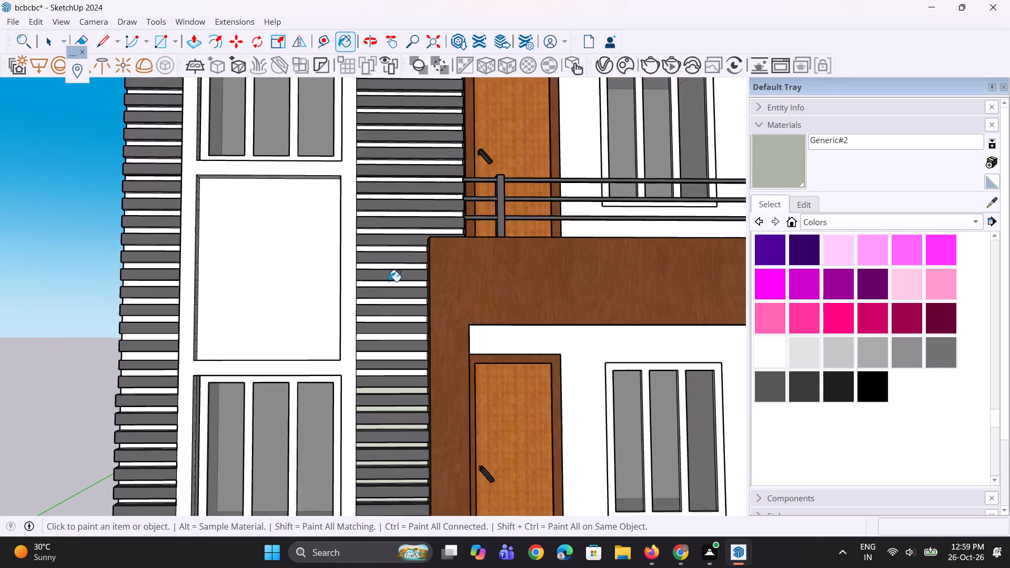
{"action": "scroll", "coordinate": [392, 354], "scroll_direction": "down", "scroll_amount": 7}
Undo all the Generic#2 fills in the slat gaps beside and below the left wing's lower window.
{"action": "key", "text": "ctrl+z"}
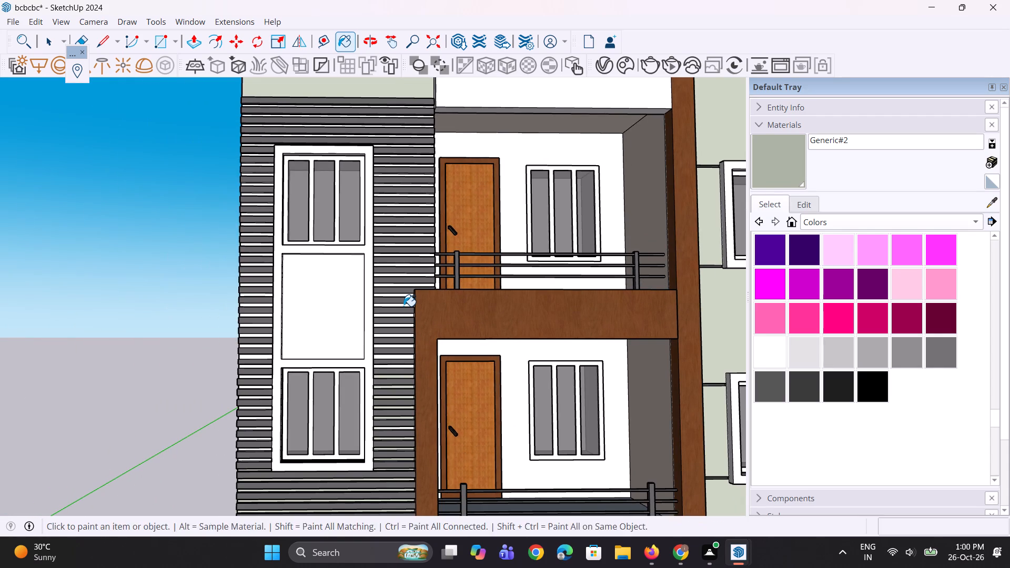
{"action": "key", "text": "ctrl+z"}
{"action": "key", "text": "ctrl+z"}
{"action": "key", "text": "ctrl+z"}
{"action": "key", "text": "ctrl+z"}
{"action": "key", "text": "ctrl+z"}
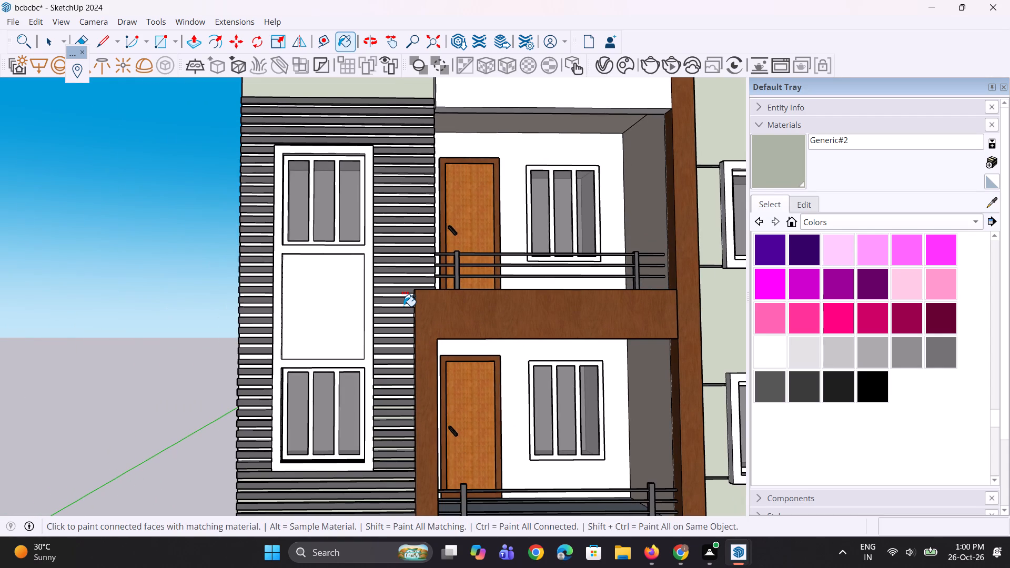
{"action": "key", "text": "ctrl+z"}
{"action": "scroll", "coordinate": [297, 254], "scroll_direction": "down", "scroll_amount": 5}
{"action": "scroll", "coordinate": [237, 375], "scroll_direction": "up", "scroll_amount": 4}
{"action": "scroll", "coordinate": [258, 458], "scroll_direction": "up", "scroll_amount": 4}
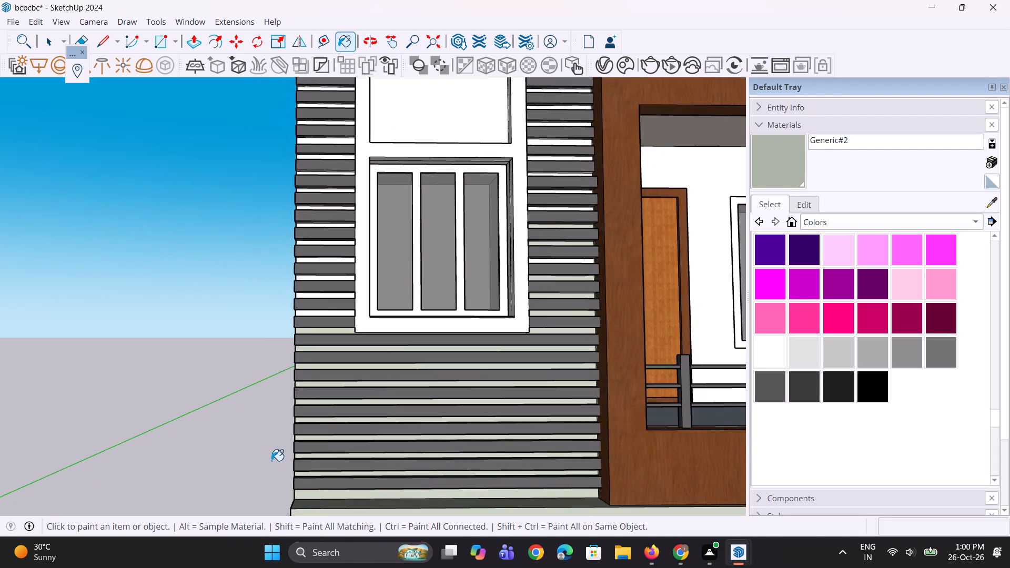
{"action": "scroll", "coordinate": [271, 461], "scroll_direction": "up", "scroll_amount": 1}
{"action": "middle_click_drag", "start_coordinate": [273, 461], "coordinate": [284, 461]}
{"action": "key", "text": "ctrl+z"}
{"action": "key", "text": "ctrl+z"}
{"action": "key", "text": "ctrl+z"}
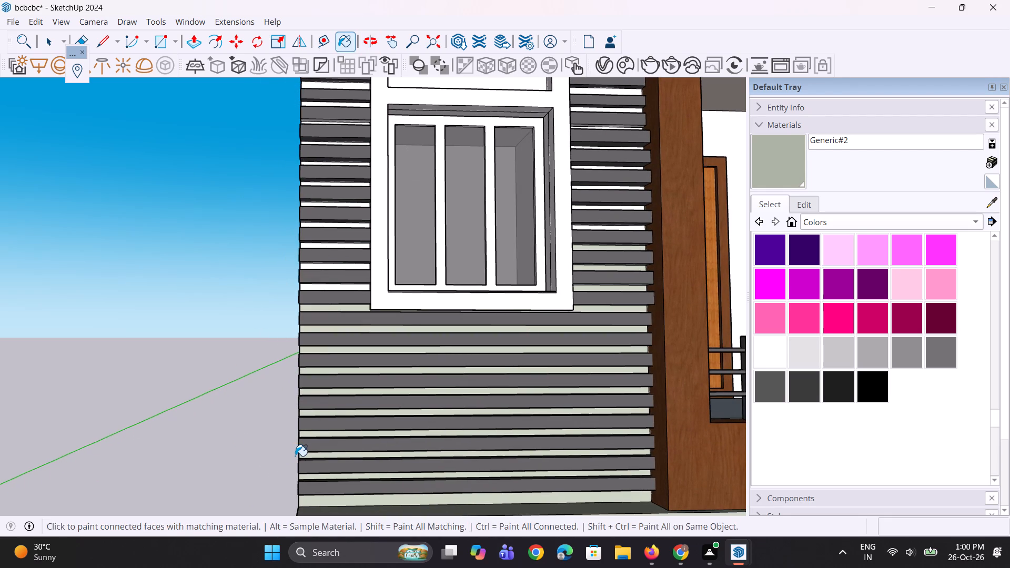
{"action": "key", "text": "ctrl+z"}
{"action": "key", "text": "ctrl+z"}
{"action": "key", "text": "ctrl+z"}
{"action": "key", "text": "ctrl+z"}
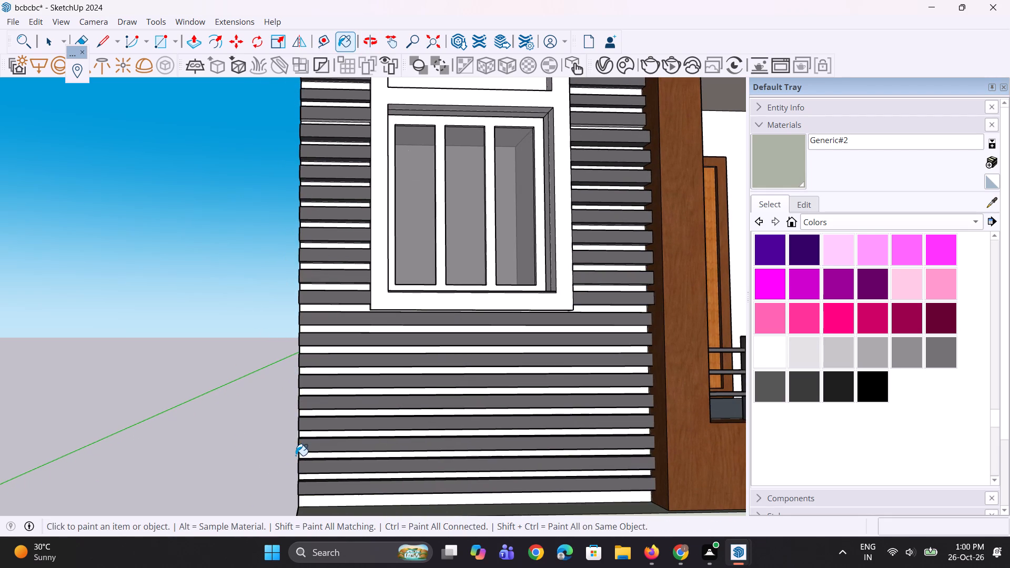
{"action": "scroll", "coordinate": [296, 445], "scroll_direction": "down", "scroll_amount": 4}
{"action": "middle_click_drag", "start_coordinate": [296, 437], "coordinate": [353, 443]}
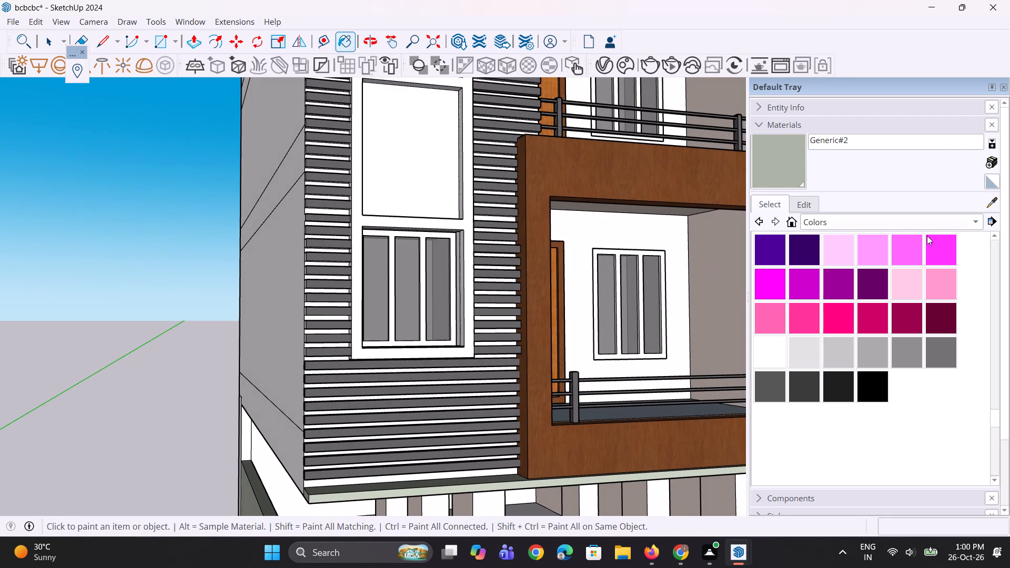
Sample Generic#1 from a slat and paint the first white slat end at the side-wall corner beside the lower window.
{"action": "left_click", "coordinate": [992, 202]}
{"action": "scroll", "coordinate": [416, 481], "scroll_direction": "up", "scroll_amount": 3}
{"action": "scroll", "coordinate": [216, 476], "scroll_direction": "up", "scroll_amount": 3}
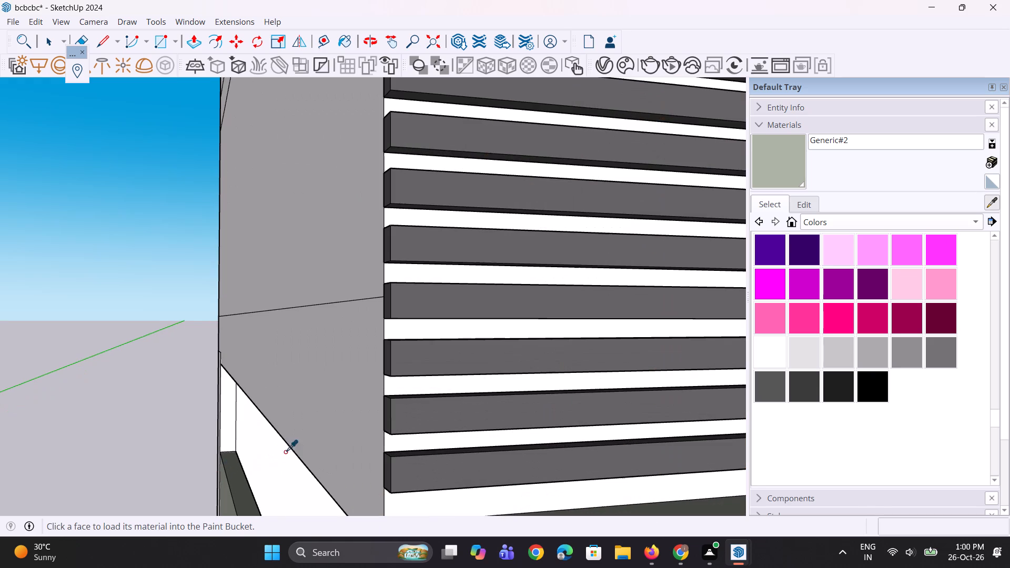
{"action": "left_click", "coordinate": [412, 420]}
{"action": "scroll", "coordinate": [181, 300], "scroll_direction": "down", "scroll_amount": 5}
{"action": "middle_click_drag", "start_coordinate": [194, 244], "coordinate": [298, 280]}
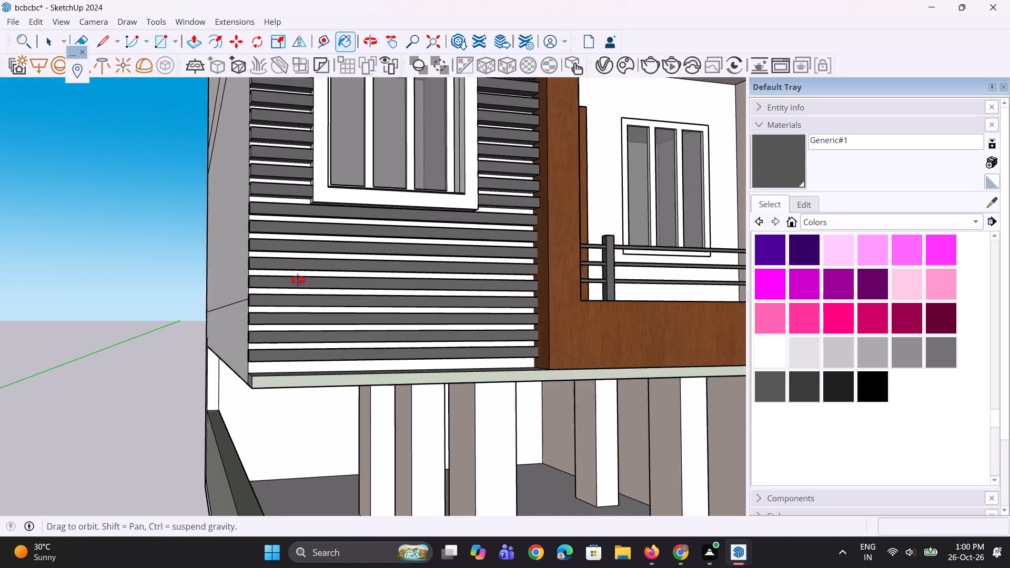
{"action": "middle_click_drag", "start_coordinate": [298, 280], "coordinate": [335, 301]}
{"action": "scroll", "coordinate": [335, 301], "scroll_direction": "down", "scroll_amount": 5}
{"action": "scroll", "coordinate": [308, 214], "scroll_direction": "down", "scroll_amount": 13}
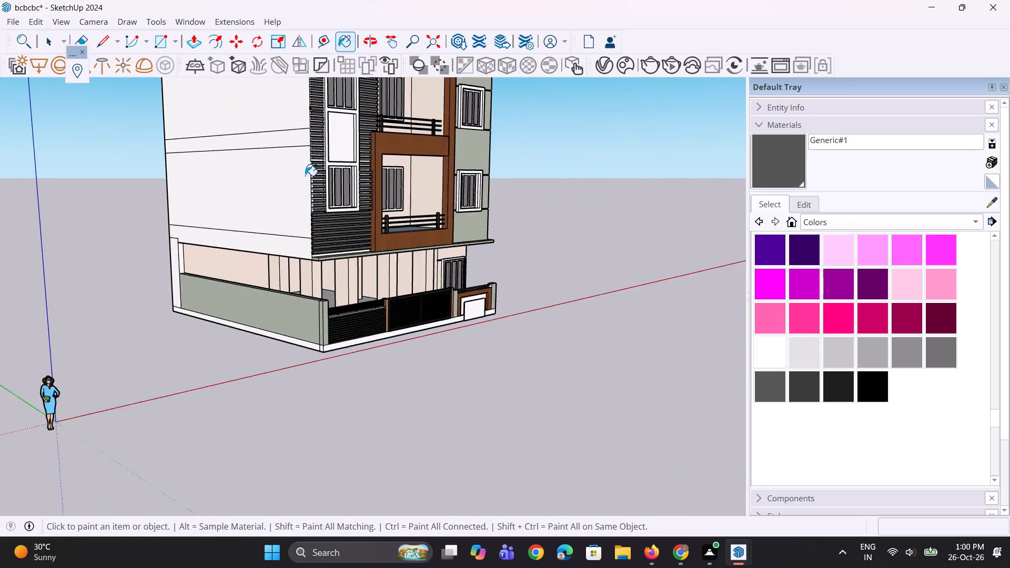
{"action": "scroll", "coordinate": [305, 176], "scroll_direction": "down", "scroll_amount": 2}
{"action": "middle_click_drag", "start_coordinate": [279, 120], "coordinate": [364, 126]}
{"action": "scroll", "coordinate": [326, 188], "scroll_direction": "up", "scroll_amount": 11}
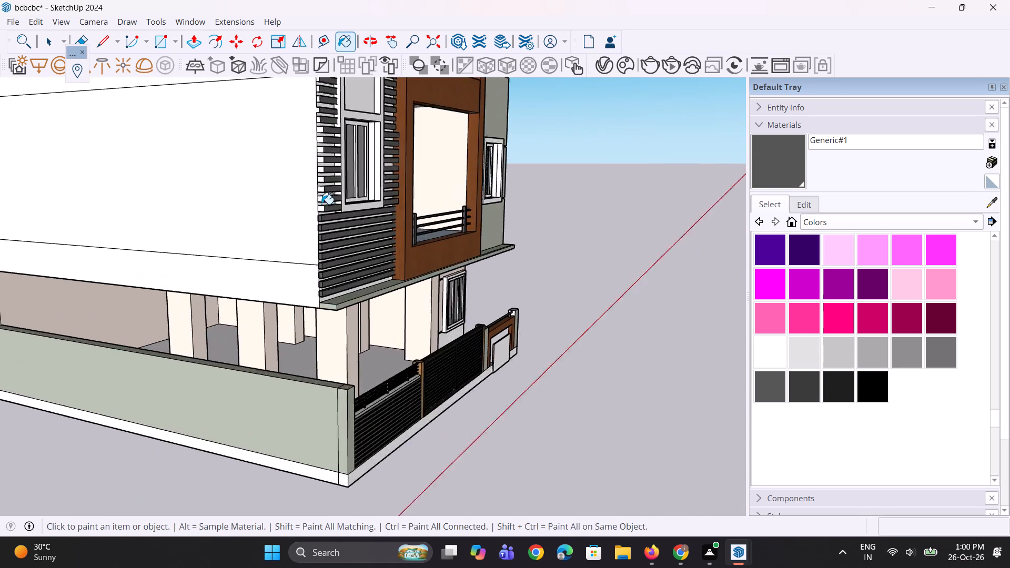
{"action": "scroll", "coordinate": [321, 204], "scroll_direction": "up", "scroll_amount": 3}
{"action": "left_click", "coordinate": [321, 210]}
Paint the white slat ends along the side-wall corner beside the left wing's lower window with Generic#1.
{"action": "scroll", "coordinate": [328, 150], "scroll_direction": "up", "scroll_amount": 5}
{"action": "scroll", "coordinate": [313, 228], "scroll_direction": "down", "scroll_amount": 13}
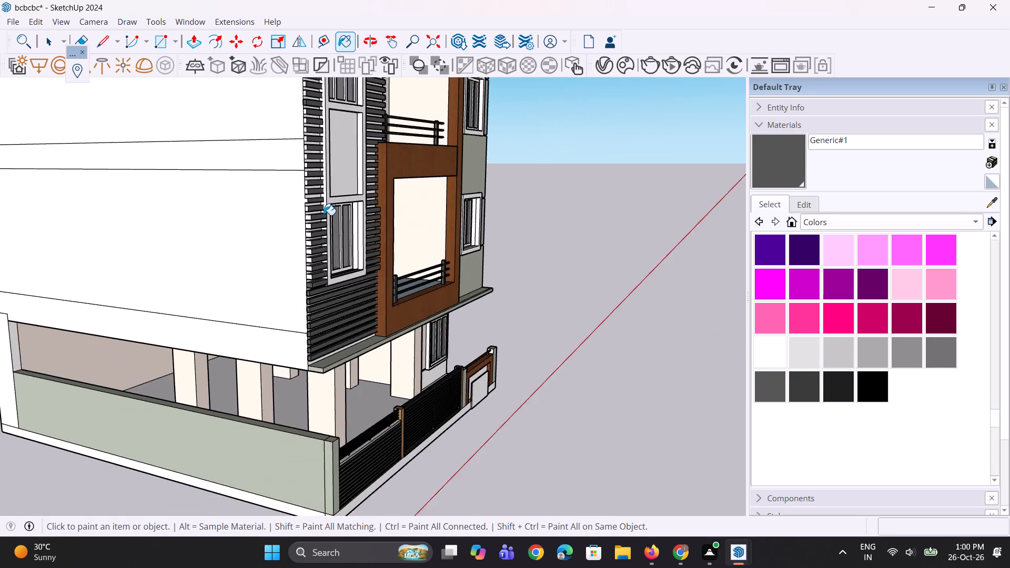
{"action": "scroll", "coordinate": [324, 215], "scroll_direction": "down", "scroll_amount": 10}
{"action": "scroll", "coordinate": [319, 146], "scroll_direction": "up", "scroll_amount": 20}
{"action": "scroll", "coordinate": [319, 146], "scroll_direction": "up", "scroll_amount": 1}
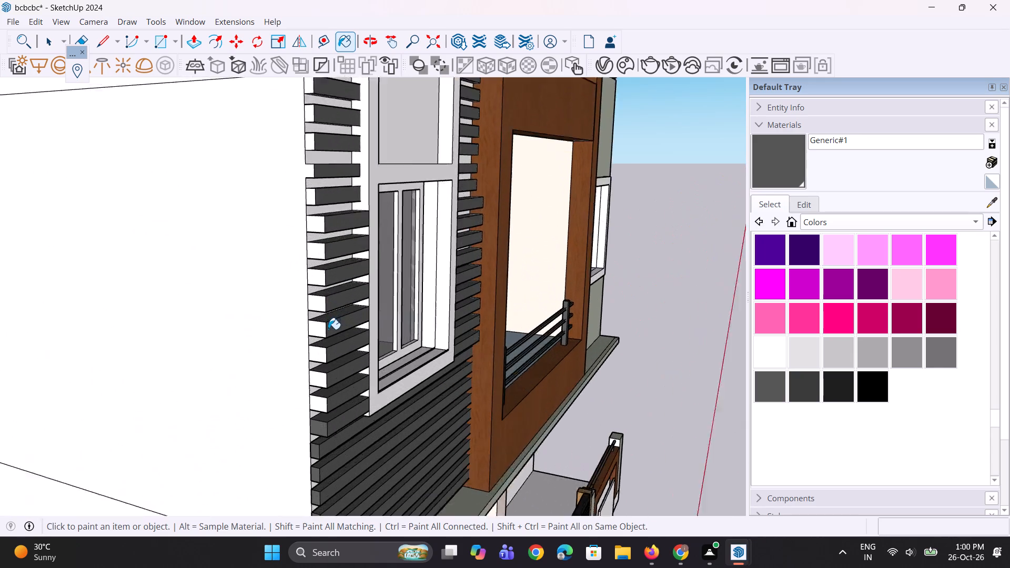
{"action": "scroll", "coordinate": [328, 329], "scroll_direction": "up", "scroll_amount": 8}
{"action": "left_click", "coordinate": [306, 430]}
{"action": "left_click", "coordinate": [326, 388]}
{"action": "left_click_drag", "start_coordinate": [329, 337], "coordinate": [329, 331]}
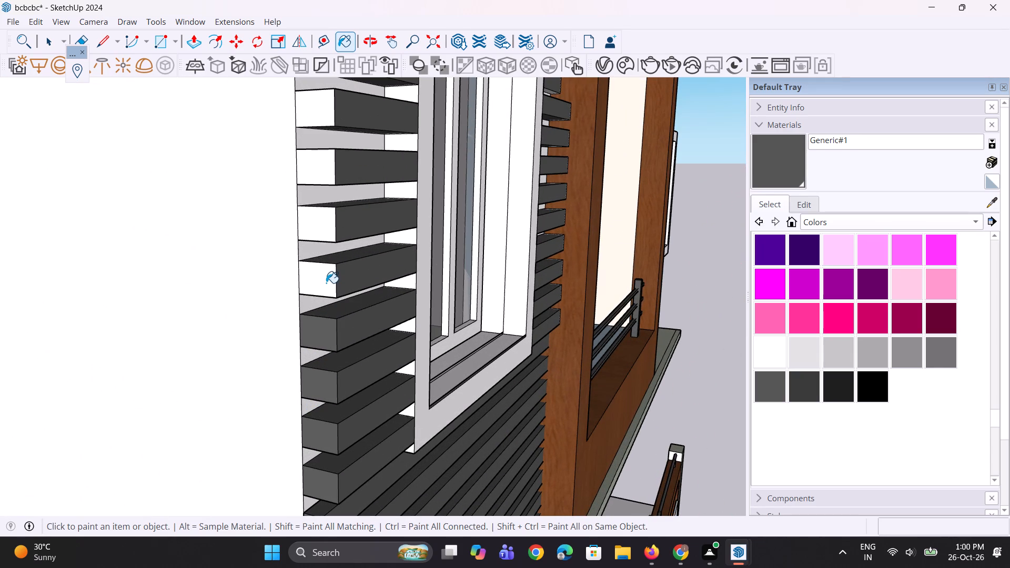
{"action": "left_click", "coordinate": [326, 283]}
{"action": "left_click", "coordinate": [319, 220]}
{"action": "left_click_drag", "start_coordinate": [318, 173], "coordinate": [317, 168]}
{"action": "left_click", "coordinate": [321, 106]}
Continue up the corner, painting the slat ends near the top of the lower window with Generic#1.
{"action": "scroll", "coordinate": [337, 284], "scroll_direction": "down", "scroll_amount": 5}
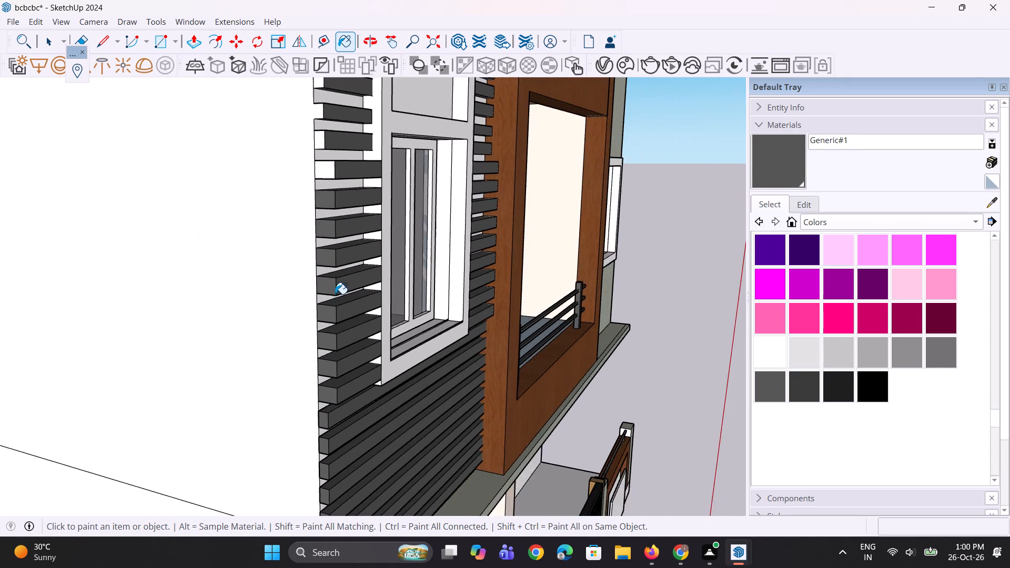
{"action": "scroll", "coordinate": [335, 294], "scroll_direction": "down", "scroll_amount": 8}
{"action": "scroll", "coordinate": [310, 169], "scroll_direction": "up", "scroll_amount": 12}
{"action": "left_click", "coordinate": [340, 274]}
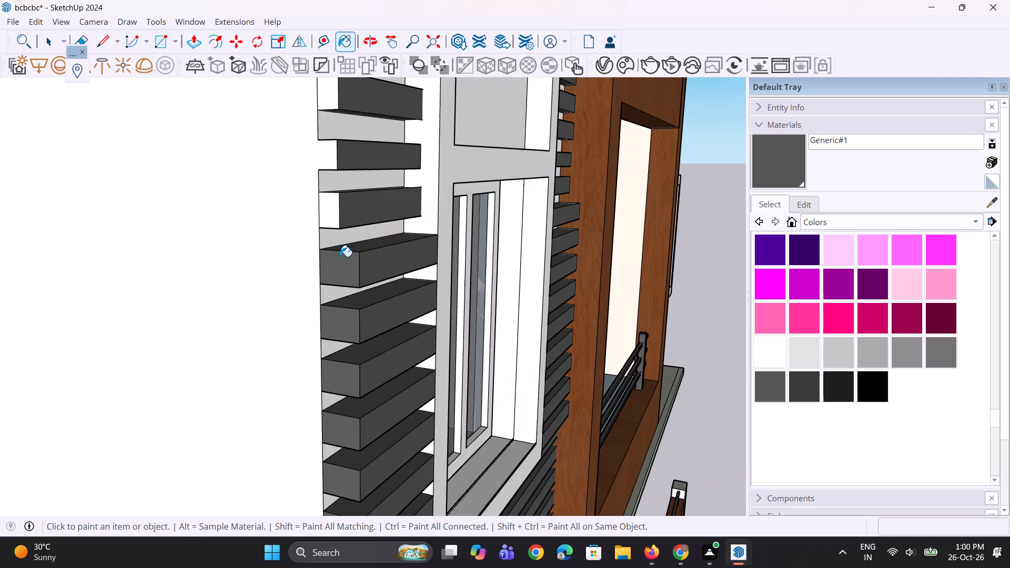
{"action": "left_click", "coordinate": [338, 222]}
{"action": "left_click", "coordinate": [337, 176]}
{"action": "scroll", "coordinate": [315, 225], "scroll_direction": "down", "scroll_amount": 4}
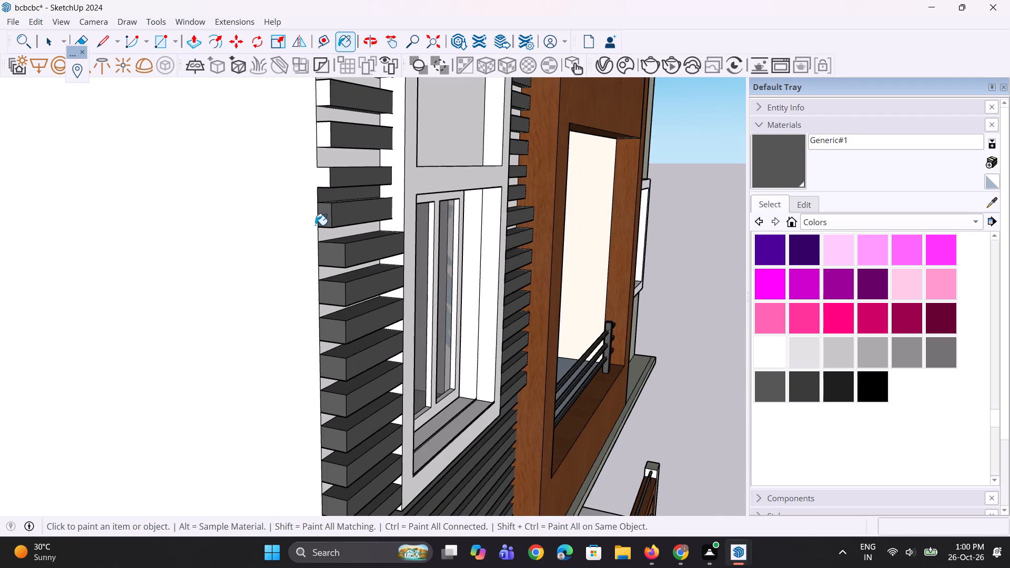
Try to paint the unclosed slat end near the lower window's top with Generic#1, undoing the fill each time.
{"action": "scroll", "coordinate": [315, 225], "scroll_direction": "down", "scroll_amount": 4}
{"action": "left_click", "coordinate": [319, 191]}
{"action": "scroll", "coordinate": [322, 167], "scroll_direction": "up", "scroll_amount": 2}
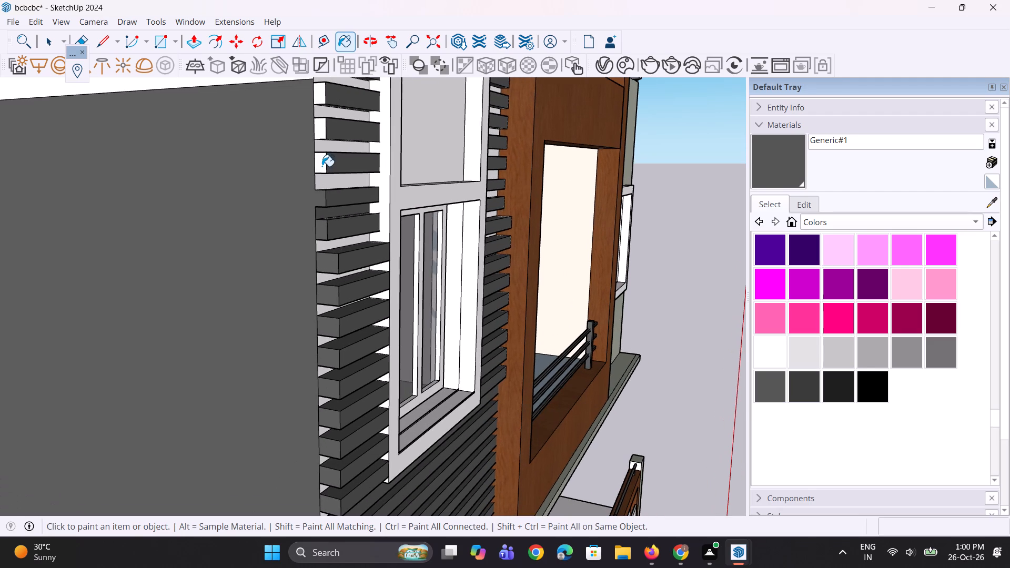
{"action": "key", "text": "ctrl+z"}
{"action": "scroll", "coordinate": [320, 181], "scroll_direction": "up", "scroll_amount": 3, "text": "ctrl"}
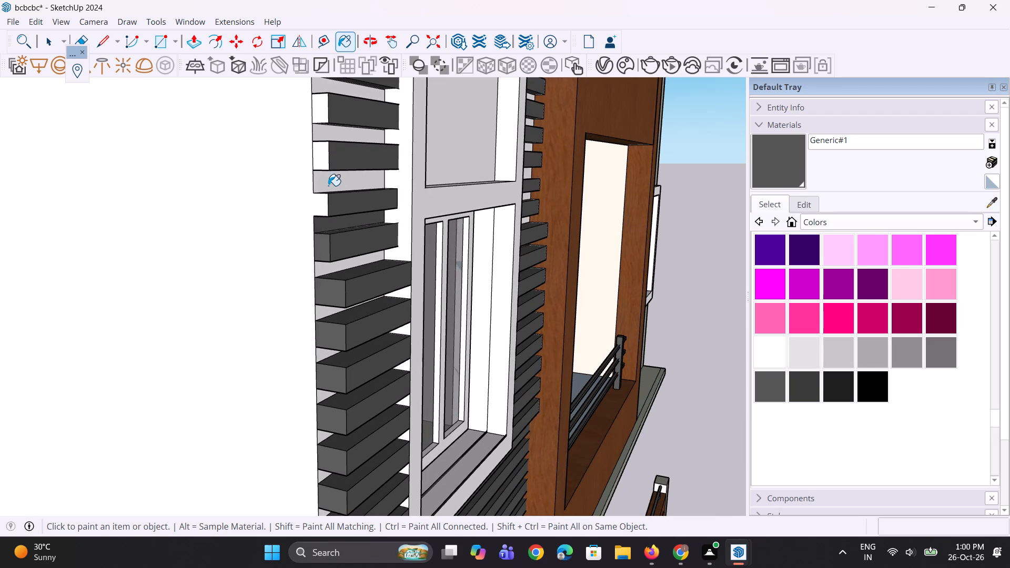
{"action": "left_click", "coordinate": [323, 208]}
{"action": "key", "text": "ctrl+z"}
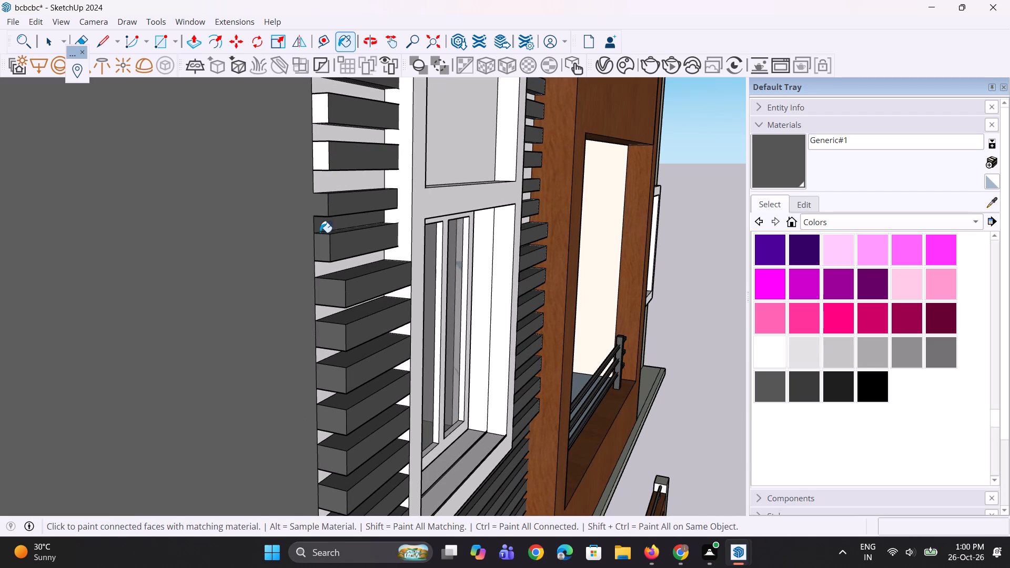
Draw the missing vertical edge, about 4 3/8" long, between that slat's end and the side wall.
{"action": "key", "text": "l"}
{"action": "scroll", "coordinate": [326, 217], "scroll_direction": "up", "scroll_amount": 1}
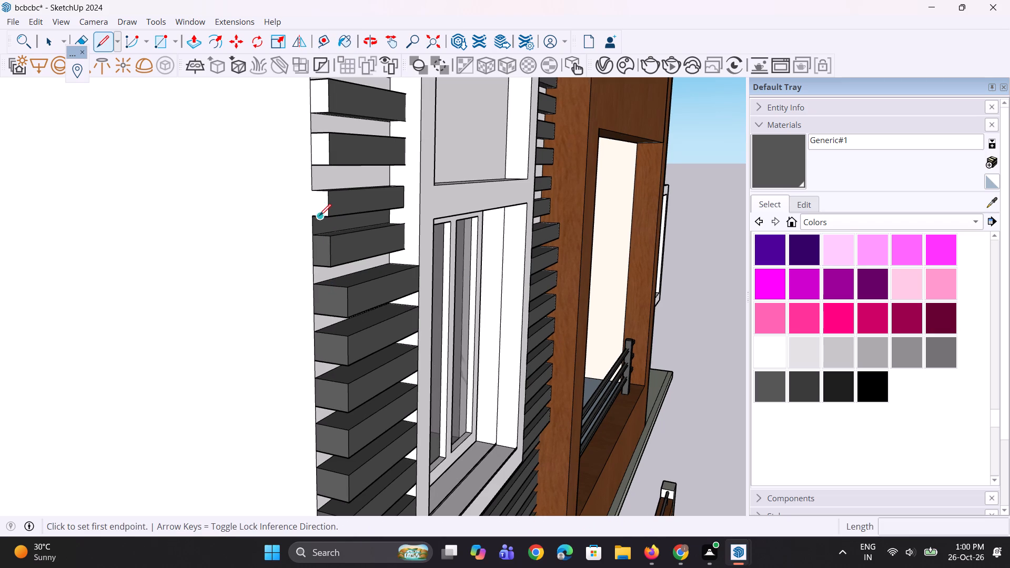
{"action": "left_click", "coordinate": [313, 195]}
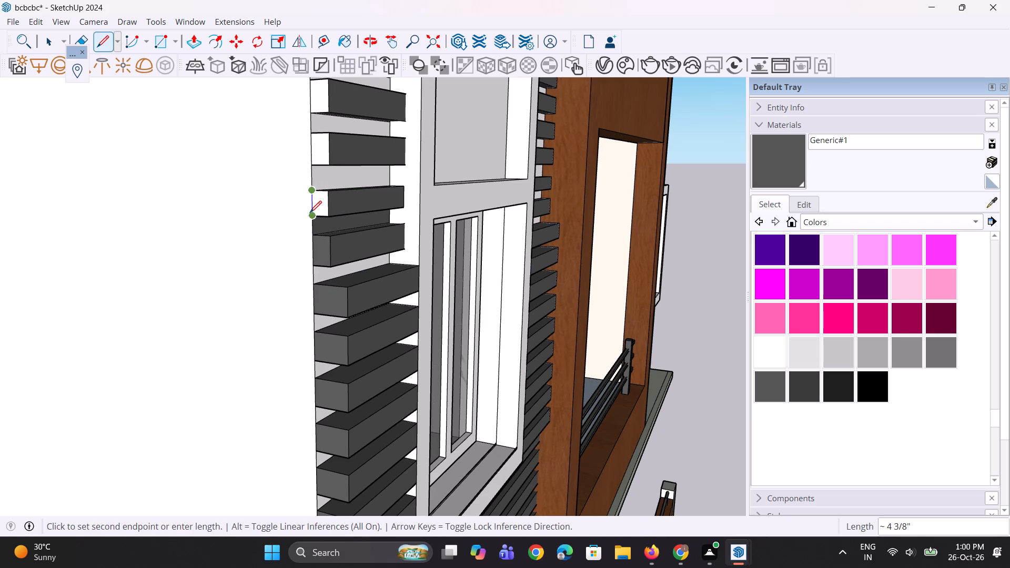
{"action": "left_click", "coordinate": [310, 212]}
Paint the newly closed slat end and the two slat ends above it with Generic#1.
{"action": "key", "text": "p"}
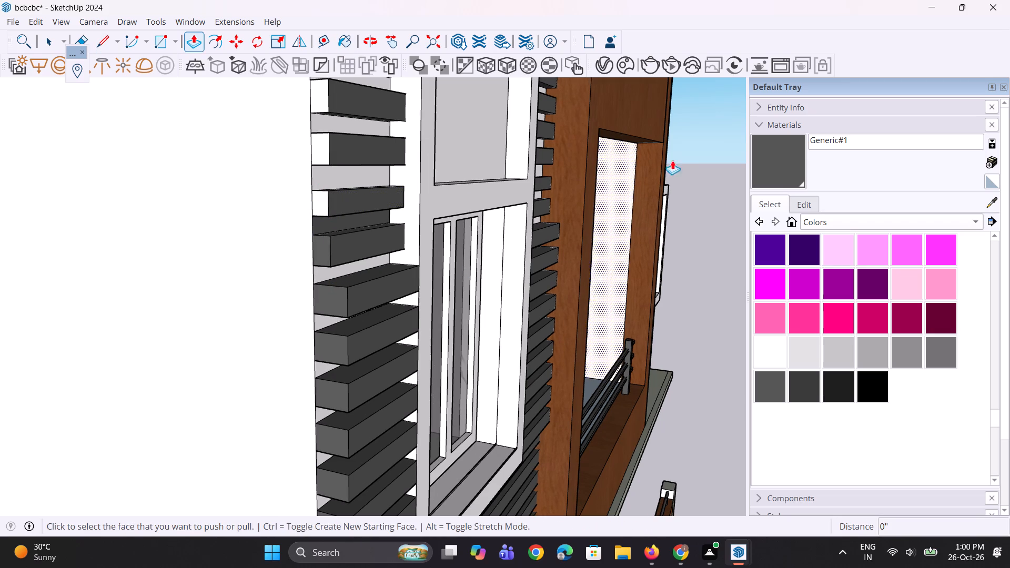
{"action": "left_click_drag", "start_coordinate": [789, 163], "coordinate": [778, 163]}
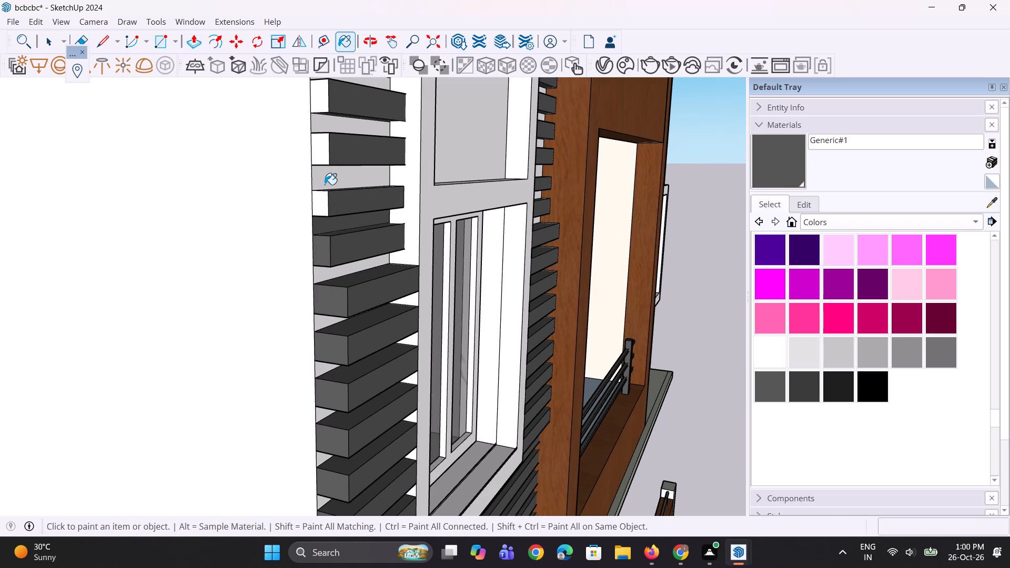
{"action": "middle_click_drag", "start_coordinate": [369, 238], "coordinate": [337, 244]}
{"action": "left_click", "coordinate": [270, 216]}
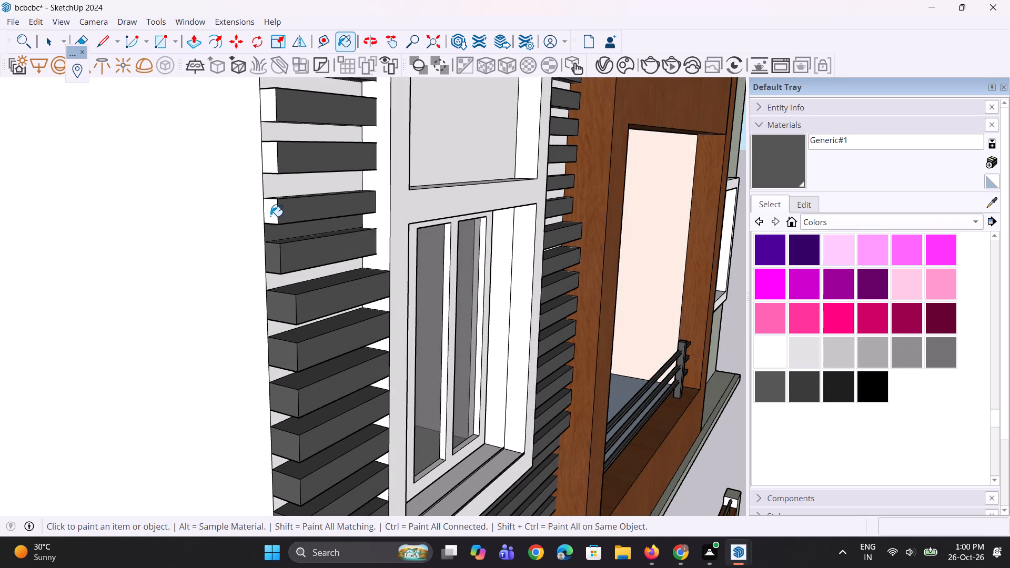
{"action": "left_click_drag", "start_coordinate": [269, 159], "coordinate": [270, 151]}
{"action": "left_click", "coordinate": [269, 111]}
{"action": "scroll", "coordinate": [312, 331], "scroll_direction": "down", "scroll_amount": 5}
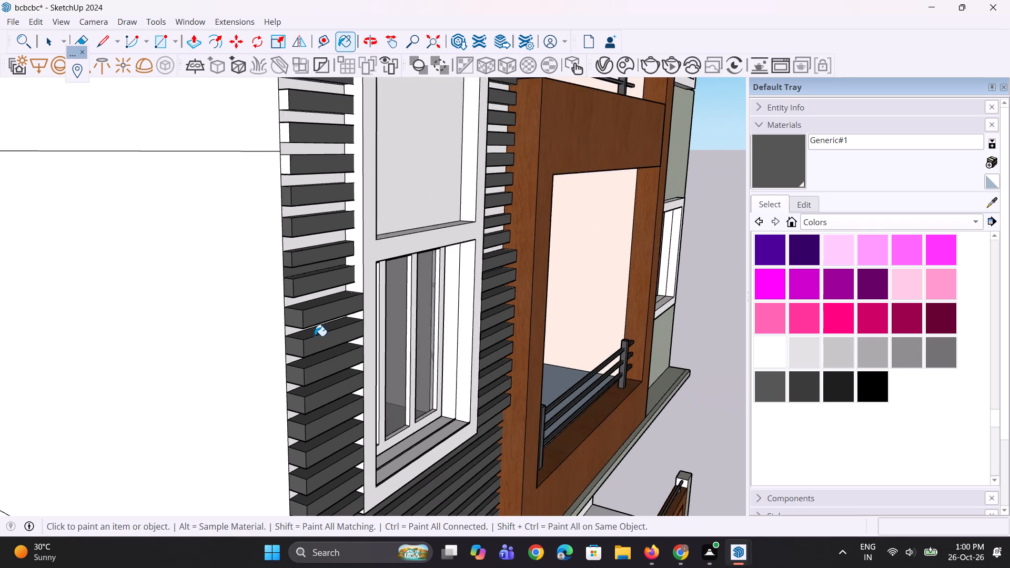
Paint the slat ends along the corner beside the blank panel between the two windows with Generic#1.
{"action": "scroll", "coordinate": [315, 336], "scroll_direction": "down", "scroll_amount": 16}
{"action": "scroll", "coordinate": [287, 248], "scroll_direction": "up", "scroll_amount": 5}
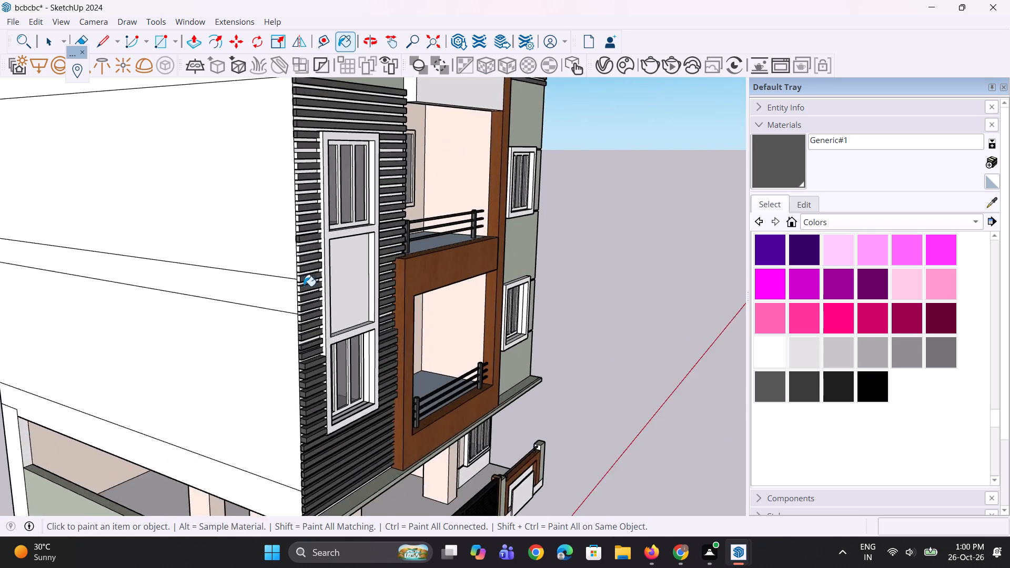
{"action": "scroll", "coordinate": [304, 286], "scroll_direction": "up", "scroll_amount": 11}
{"action": "left_click", "coordinate": [295, 342]}
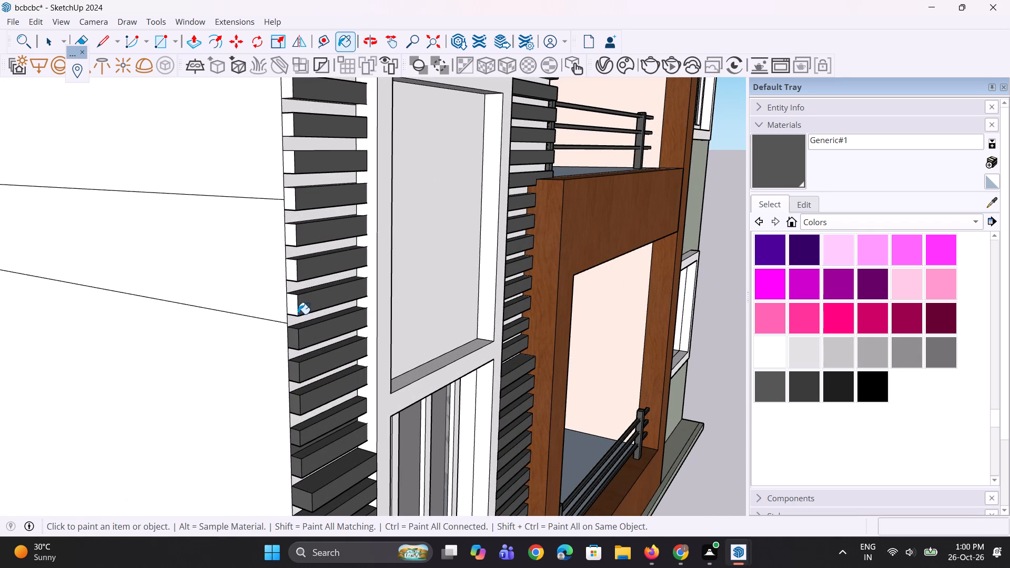
{"action": "left_click", "coordinate": [295, 307]}
{"action": "left_click", "coordinate": [294, 277]}
{"action": "left_click", "coordinate": [295, 240]}
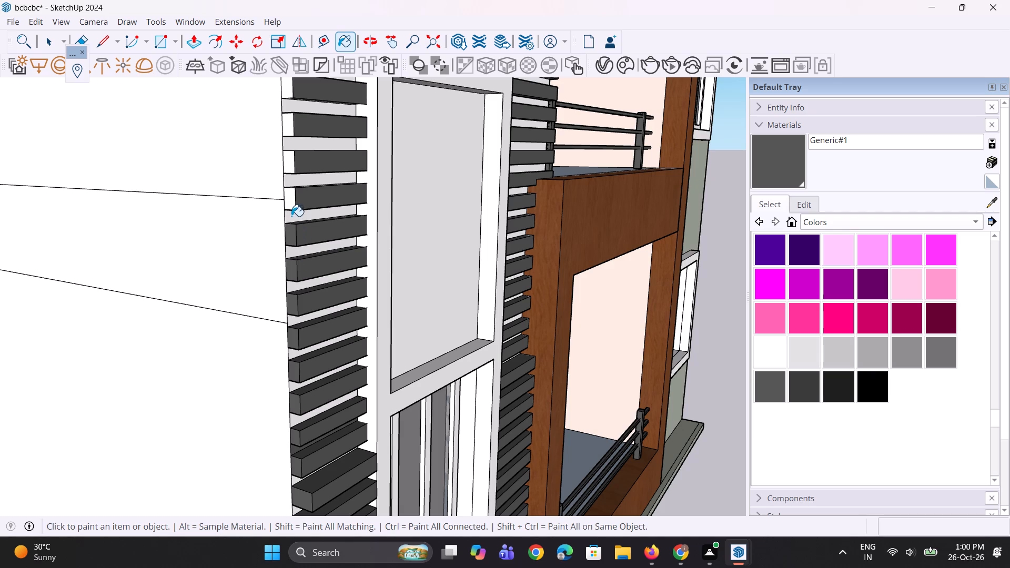
{"action": "left_click", "coordinate": [291, 210]}
{"action": "left_click", "coordinate": [292, 166]}
{"action": "left_click", "coordinate": [294, 124]}
{"action": "left_click", "coordinate": [286, 203]}
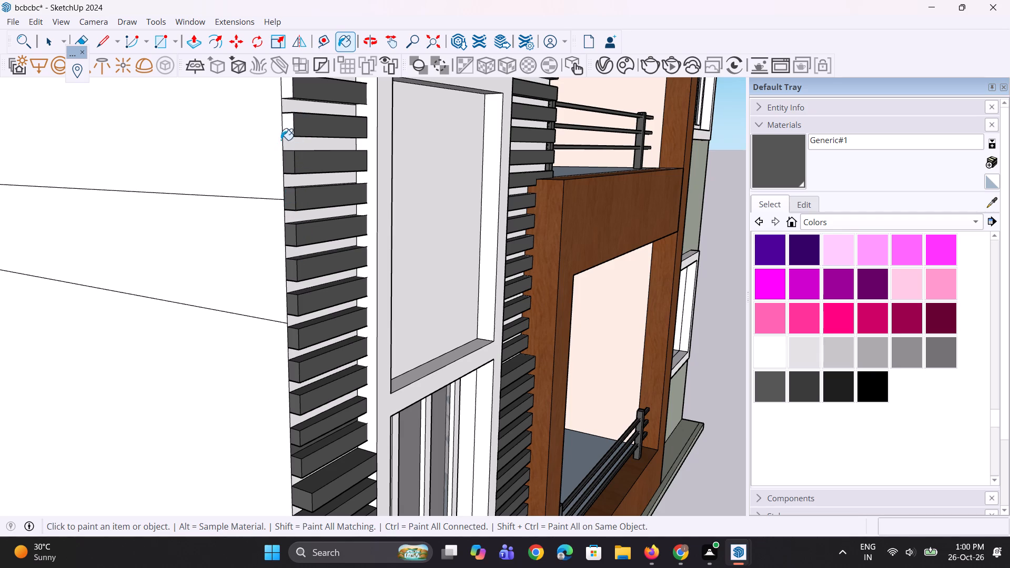
{"action": "left_click", "coordinate": [296, 124]}
Continue up the corner to the upper window's sill, painting the remaining white slat ends with Generic#1.
{"action": "scroll", "coordinate": [315, 344], "scroll_direction": "down", "scroll_amount": 5}
{"action": "scroll", "coordinate": [304, 159], "scroll_direction": "up", "scroll_amount": 6}
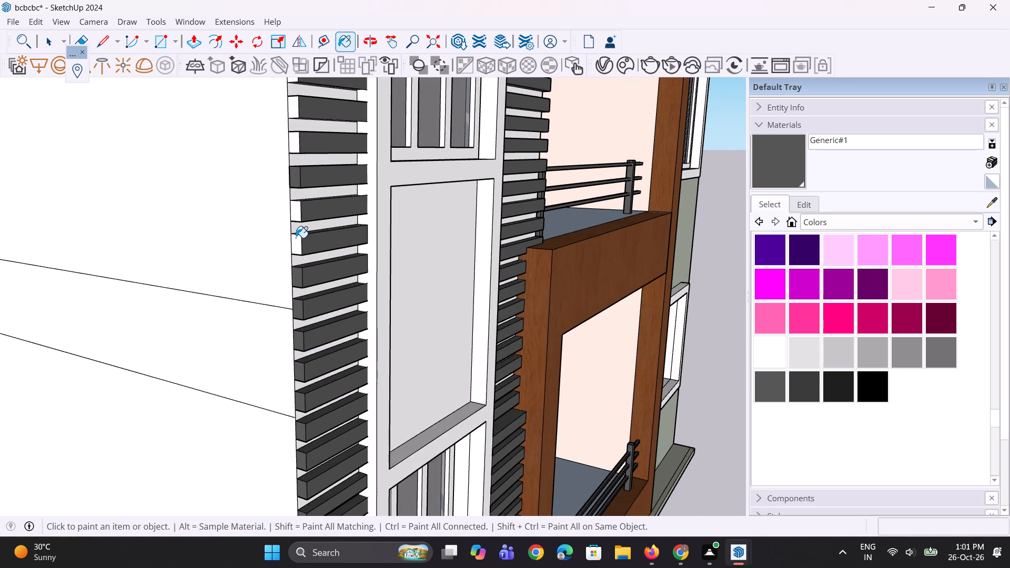
{"action": "scroll", "coordinate": [296, 238], "scroll_direction": "up", "scroll_amount": 2}
{"action": "left_click", "coordinate": [297, 247]}
{"action": "left_click", "coordinate": [298, 205]}
{"action": "scroll", "coordinate": [302, 327], "scroll_direction": "down", "scroll_amount": 9}
{"action": "scroll", "coordinate": [306, 152], "scroll_direction": "up", "scroll_amount": 9}
{"action": "left_click", "coordinate": [292, 280]}
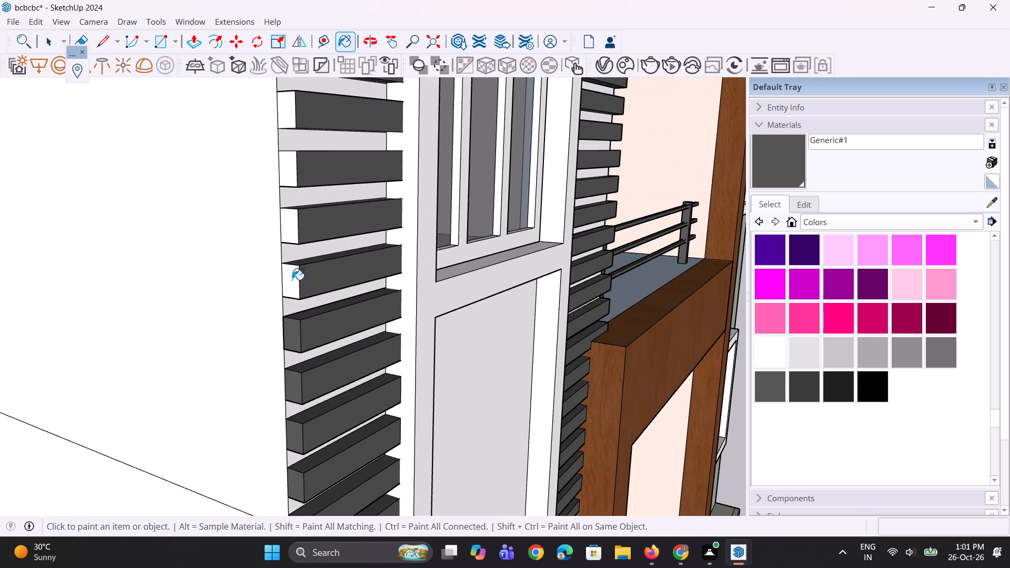
{"action": "left_click", "coordinate": [297, 222]}
{"action": "left_click", "coordinate": [294, 180]}
{"action": "left_click", "coordinate": [295, 113]}
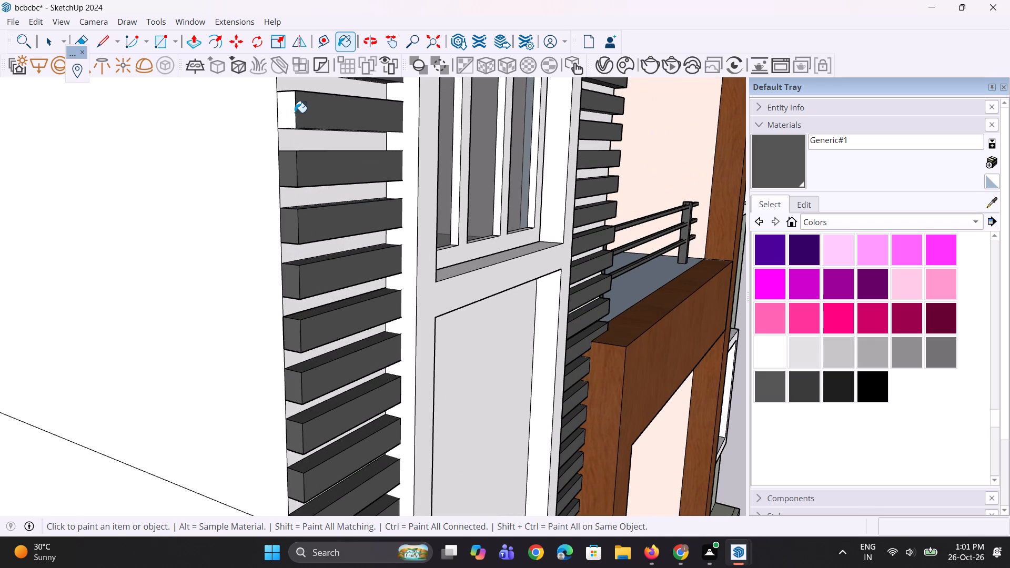
Paint the remaining white slat ends beside the left wing's upper window with Generic#1.
{"action": "scroll", "coordinate": [280, 287], "scroll_direction": "down", "scroll_amount": 15}
{"action": "scroll", "coordinate": [269, 173], "scroll_direction": "up", "scroll_amount": 5}
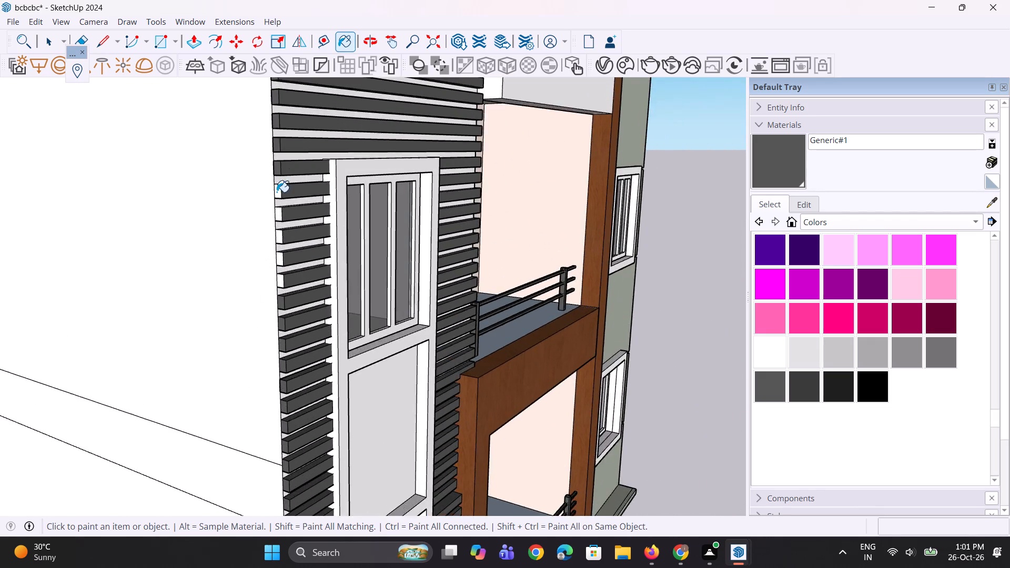
{"action": "scroll", "coordinate": [277, 192], "scroll_direction": "up", "scroll_amount": 8}
{"action": "left_click", "coordinate": [279, 189]}
{"action": "left_click", "coordinate": [276, 232]}
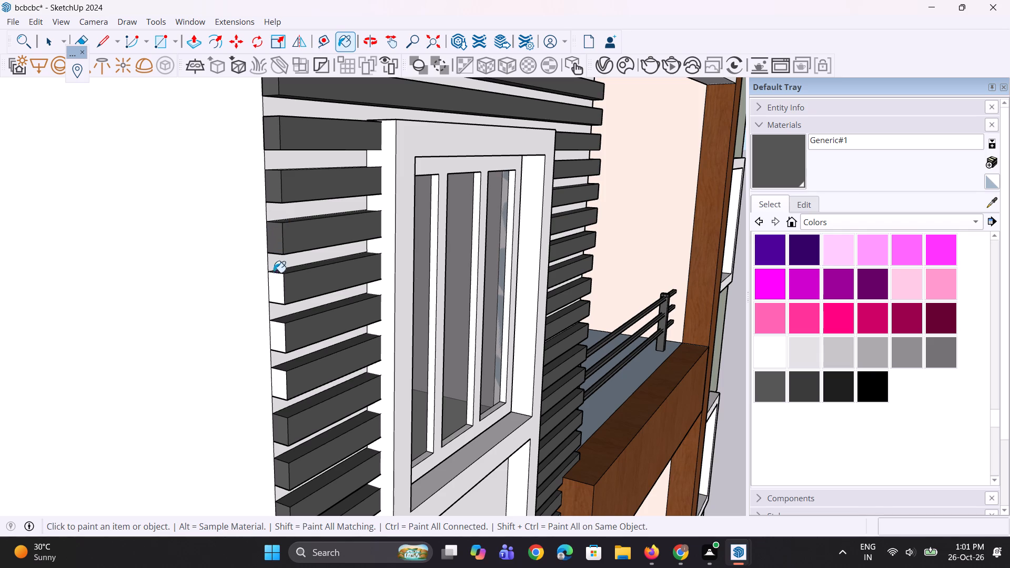
{"action": "left_click", "coordinate": [276, 280]}
{"action": "left_click", "coordinate": [275, 344]}
{"action": "left_click", "coordinate": [280, 372]}
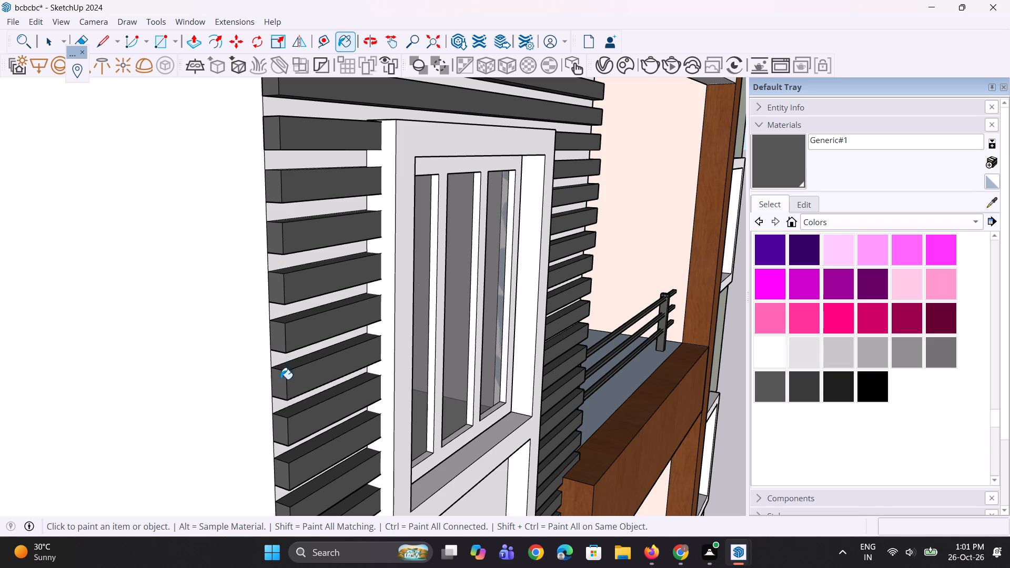
Paint the wall strip exposed between the slats beside the left wing's lower slatted window with Color M00.
{"action": "scroll", "coordinate": [265, 272], "scroll_direction": "down", "scroll_amount": 18}
{"action": "scroll", "coordinate": [261, 408], "scroll_direction": "up", "scroll_amount": 4}
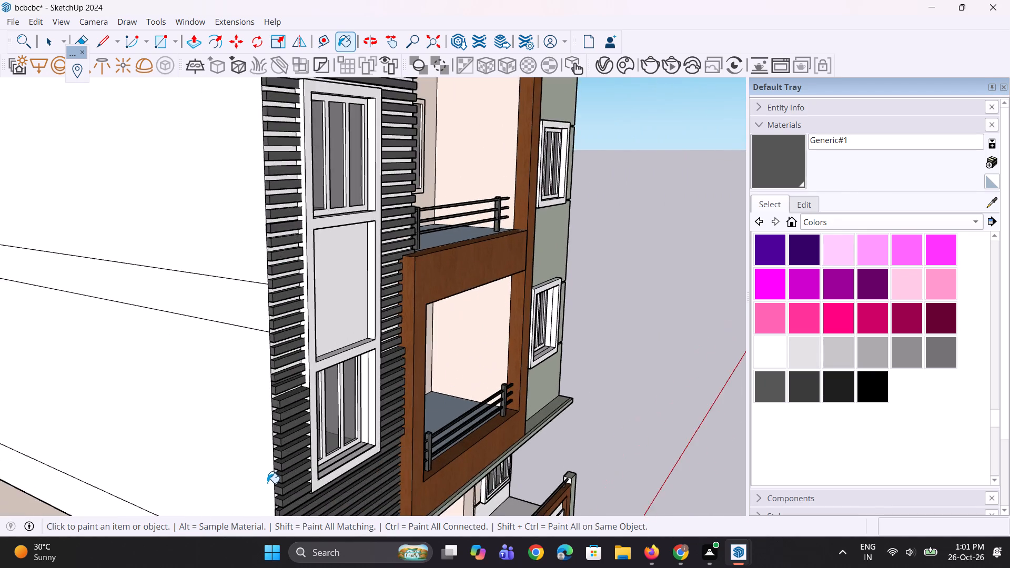
{"action": "scroll", "coordinate": [269, 483], "scroll_direction": "up", "scroll_amount": 8}
{"action": "middle_click_drag", "start_coordinate": [305, 459], "coordinate": [326, 442]}
{"action": "scroll", "coordinate": [316, 453], "scroll_direction": "up", "scroll_amount": 1}
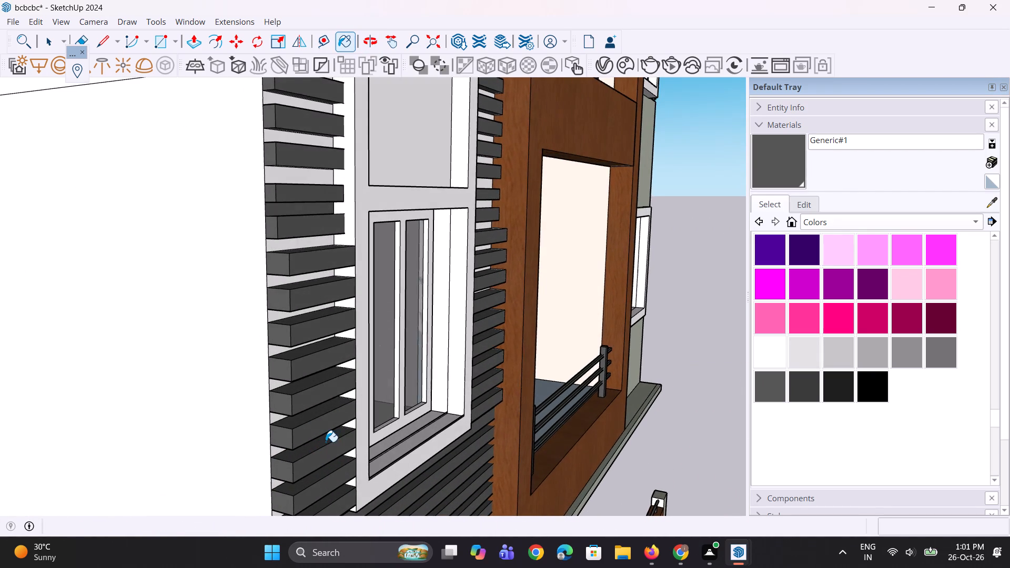
{"action": "scroll", "coordinate": [326, 441], "scroll_direction": "down", "scroll_amount": 4}
{"action": "middle_click_drag", "start_coordinate": [358, 374], "coordinate": [327, 373]}
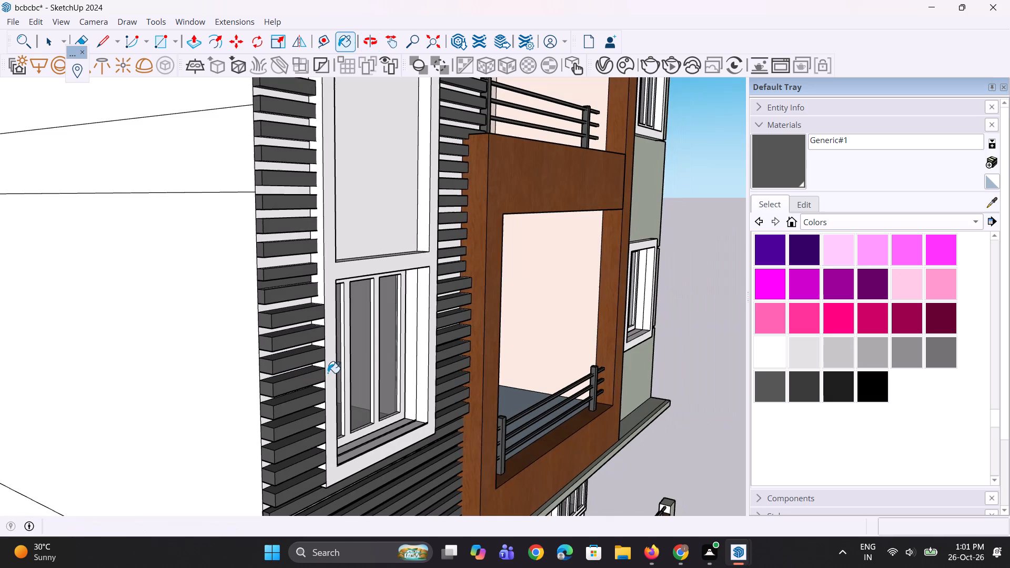
{"action": "key", "text": "p"}
{"action": "scroll", "coordinate": [292, 344], "scroll_direction": "up", "scroll_amount": 2}
{"action": "scroll", "coordinate": [257, 266], "scroll_direction": "up", "scroll_amount": 2}
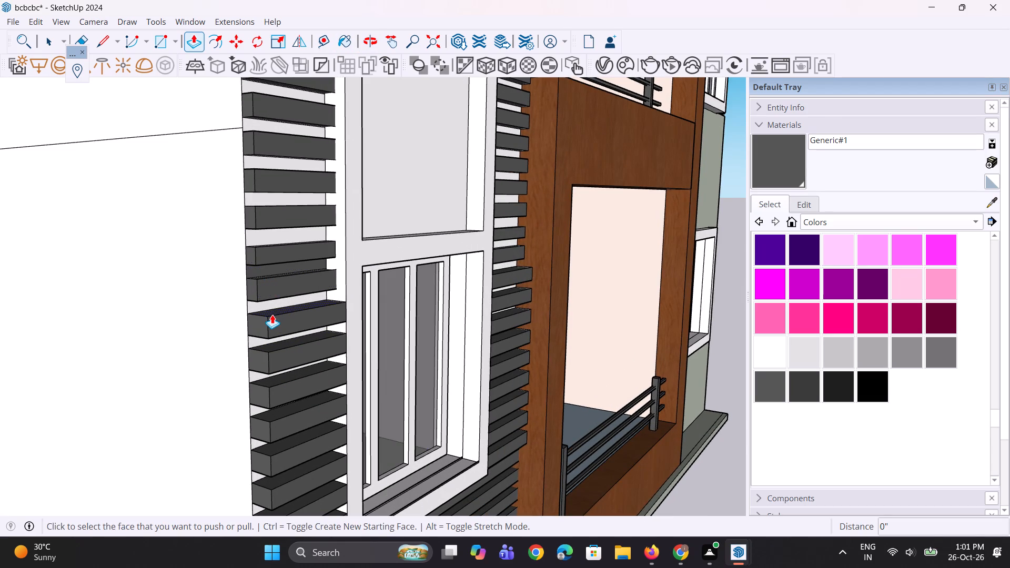
{"action": "scroll", "coordinate": [272, 315], "scroll_direction": "up", "scroll_amount": 2}
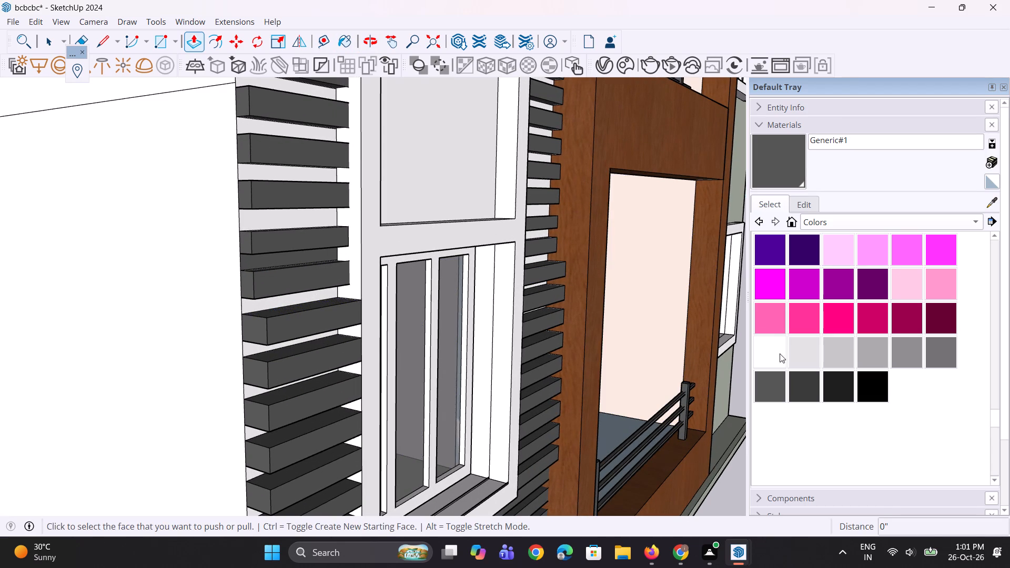
{"action": "left_click", "coordinate": [780, 353]}
{"action": "scroll", "coordinate": [333, 332], "scroll_direction": "up", "scroll_amount": 2}
{"action": "left_click", "coordinate": [261, 252]}
{"action": "middle_click_drag", "start_coordinate": [284, 261], "coordinate": [240, 273]}
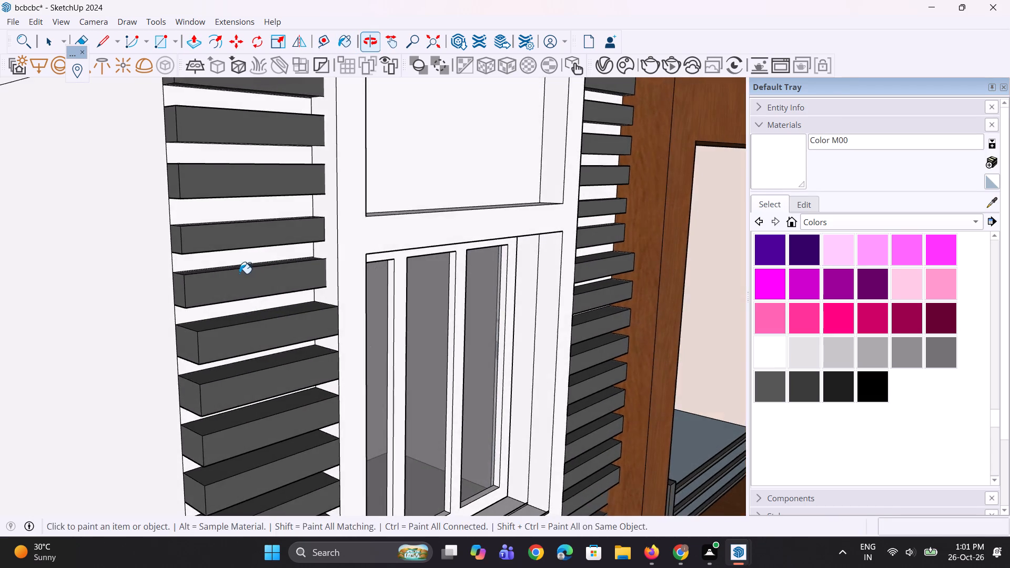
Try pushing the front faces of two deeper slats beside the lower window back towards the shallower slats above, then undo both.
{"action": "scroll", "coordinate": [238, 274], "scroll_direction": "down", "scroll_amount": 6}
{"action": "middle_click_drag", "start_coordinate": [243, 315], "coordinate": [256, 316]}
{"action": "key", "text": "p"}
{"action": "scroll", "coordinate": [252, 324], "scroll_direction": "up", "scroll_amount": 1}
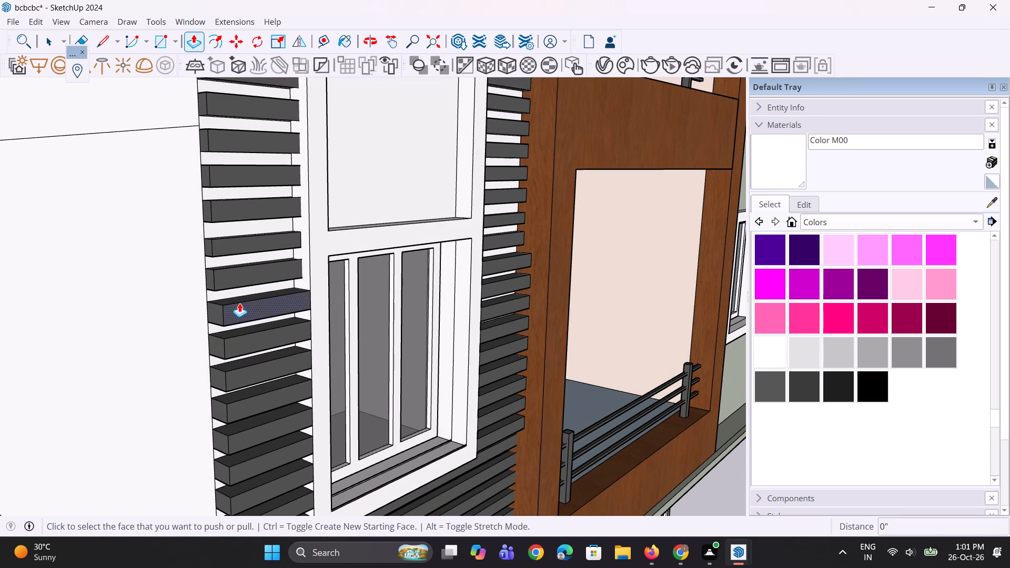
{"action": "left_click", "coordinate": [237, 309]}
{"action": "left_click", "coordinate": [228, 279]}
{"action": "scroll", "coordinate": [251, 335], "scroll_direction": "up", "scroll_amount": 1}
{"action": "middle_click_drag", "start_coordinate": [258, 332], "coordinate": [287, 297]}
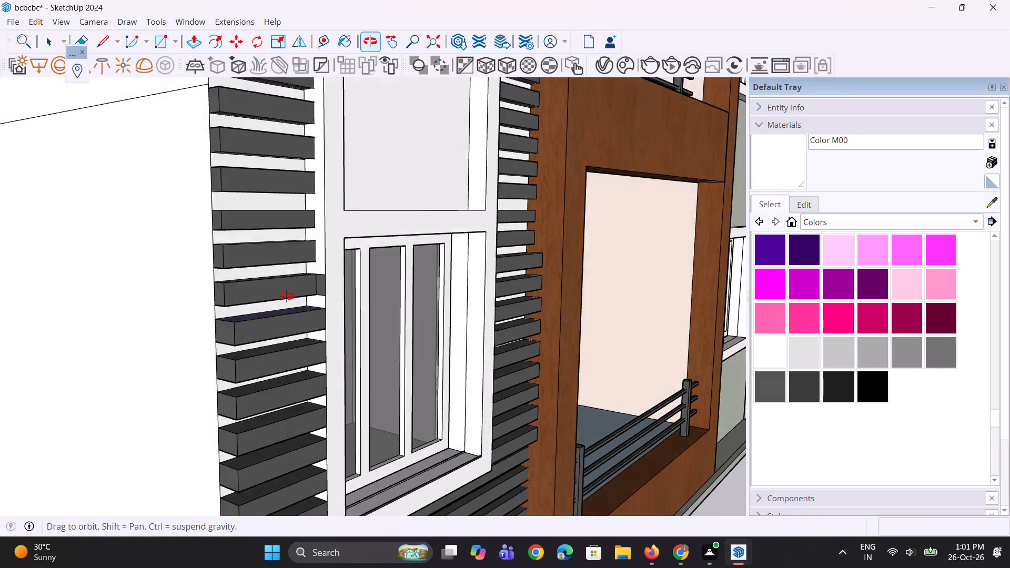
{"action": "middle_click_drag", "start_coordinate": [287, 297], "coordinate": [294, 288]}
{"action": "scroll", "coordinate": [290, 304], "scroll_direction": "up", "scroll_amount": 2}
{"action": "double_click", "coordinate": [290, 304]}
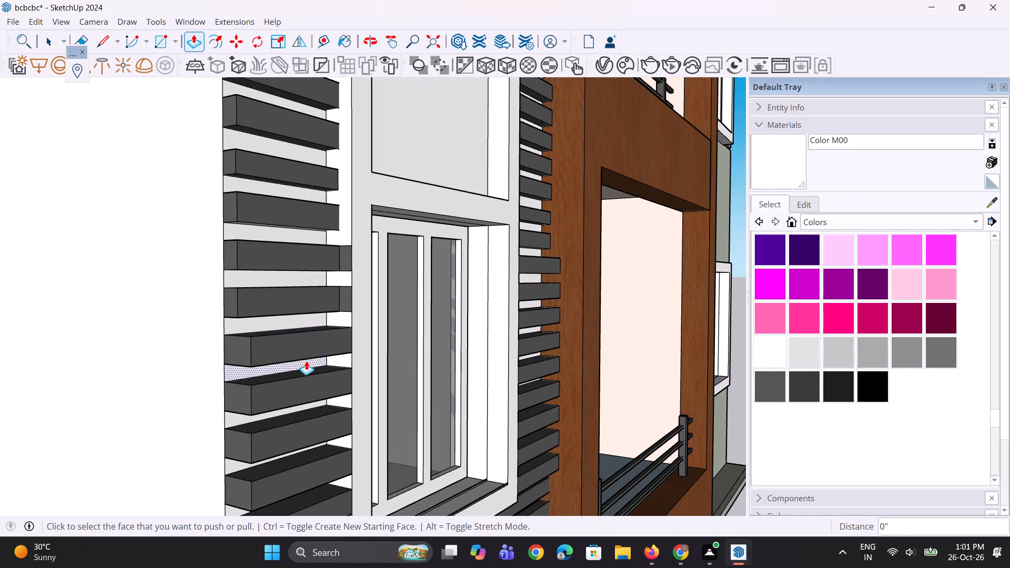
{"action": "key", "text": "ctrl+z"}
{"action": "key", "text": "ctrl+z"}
Inspect the building's side wall, upper slatted wing and front facade from several angles.
{"action": "middle_click_drag", "start_coordinate": [308, 376], "coordinate": [214, 369]}
{"action": "scroll", "coordinate": [0, 220], "scroll_direction": "down", "scroll_amount": 2}
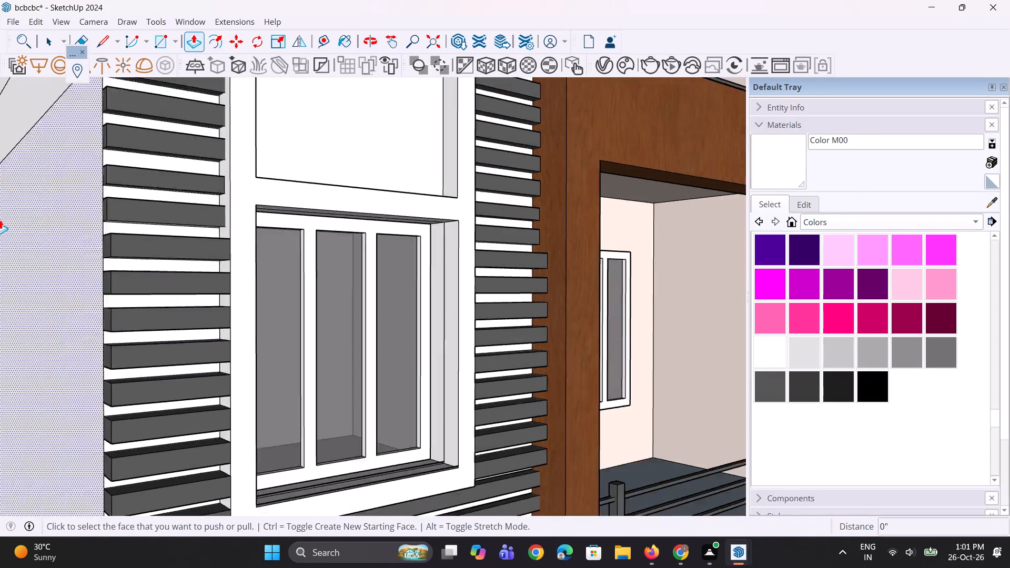
{"action": "scroll", "coordinate": [0, 220], "scroll_direction": "down", "scroll_amount": 10}
{"action": "middle_click_drag", "start_coordinate": [398, 270], "coordinate": [0, 408]}
{"action": "middle_click_drag", "start_coordinate": [435, 328], "coordinate": [253, 319]}
{"action": "scroll", "coordinate": [350, 352], "scroll_direction": "down", "scroll_amount": 2}
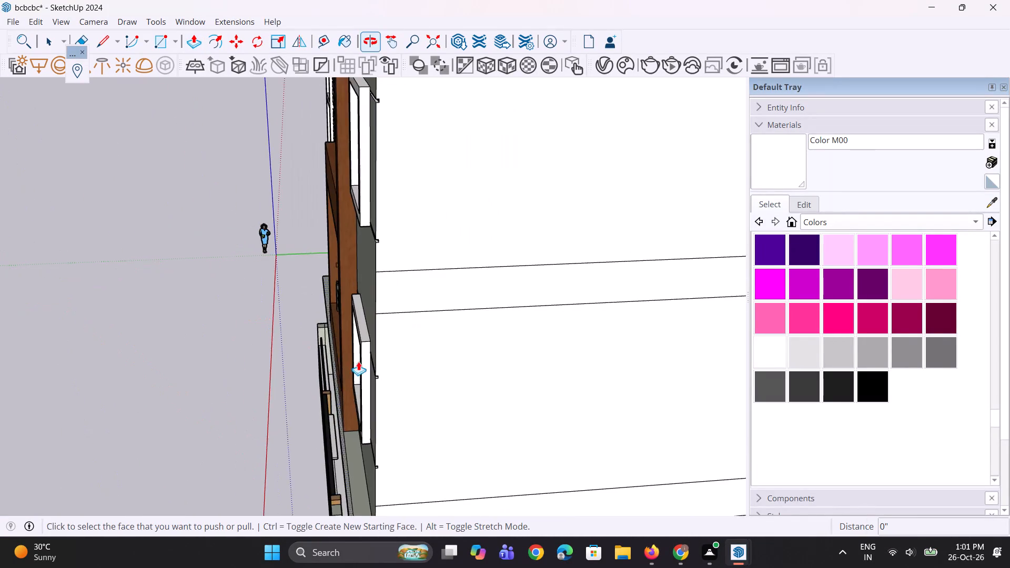
{"action": "scroll", "coordinate": [358, 361], "scroll_direction": "down", "scroll_amount": 10}
{"action": "middle_click_drag", "start_coordinate": [376, 173], "coordinate": [471, 217]}
{"action": "scroll", "coordinate": [458, 299], "scroll_direction": "down", "scroll_amount": 5}
{"action": "middle_click_drag", "start_coordinate": [447, 149], "coordinate": [449, 90]}
{"action": "scroll", "coordinate": [449, 123], "scroll_direction": "up", "scroll_amount": 1}
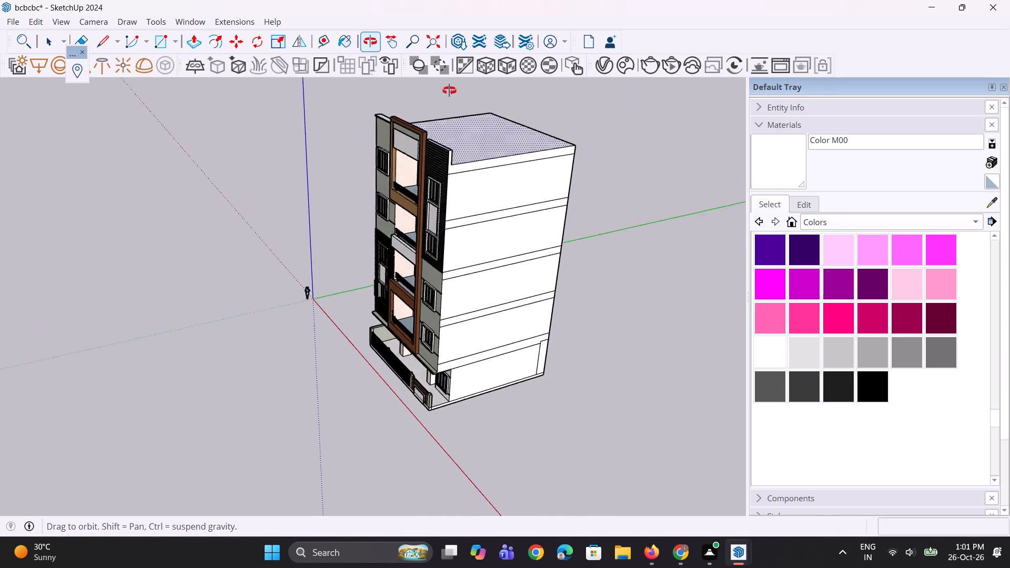
{"action": "middle_click_drag", "start_coordinate": [449, 90], "coordinate": [441, 3]}
{"action": "scroll", "coordinate": [422, 119], "scroll_direction": "up", "scroll_amount": 17}
{"action": "middle_click_drag", "start_coordinate": [395, 157], "coordinate": [352, 201]}
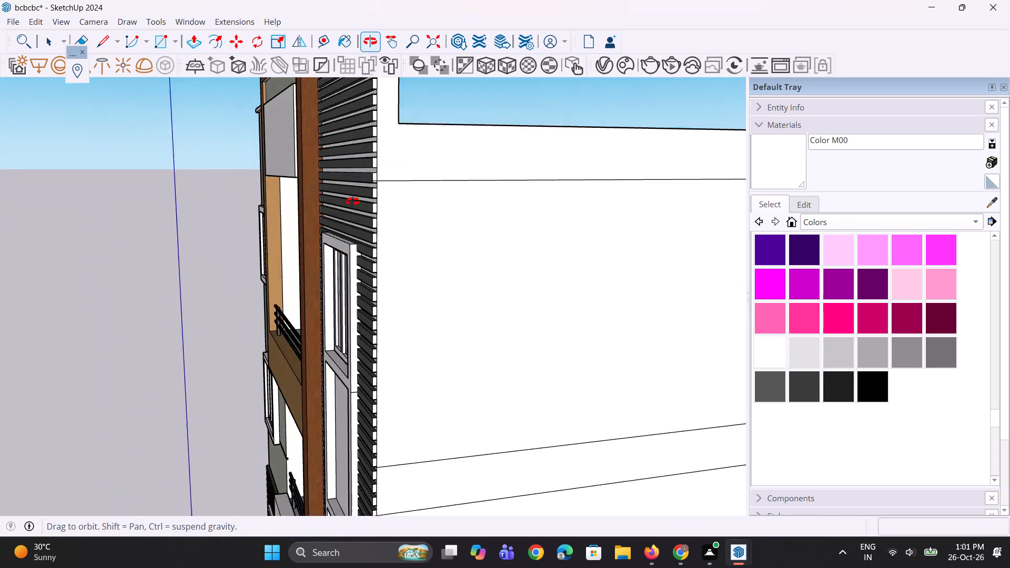
{"action": "middle_click_drag", "start_coordinate": [352, 201], "coordinate": [427, 255]}
{"action": "scroll", "coordinate": [450, 252], "scroll_direction": "up", "scroll_amount": 1}
{"action": "scroll", "coordinate": [460, 249], "scroll_direction": "down", "scroll_amount": 7}
{"action": "scroll", "coordinate": [327, 246], "scroll_direction": "up", "scroll_amount": 1}
{"action": "middle_click_drag", "start_coordinate": [440, 230], "coordinate": [526, 209]}
{"action": "scroll", "coordinate": [378, 195], "scroll_direction": "down", "scroll_amount": 6}
{"action": "scroll", "coordinate": [299, 220], "scroll_direction": "up", "scroll_amount": 1}
{"action": "middle_click_drag", "start_coordinate": [299, 220], "coordinate": [594, 174]}
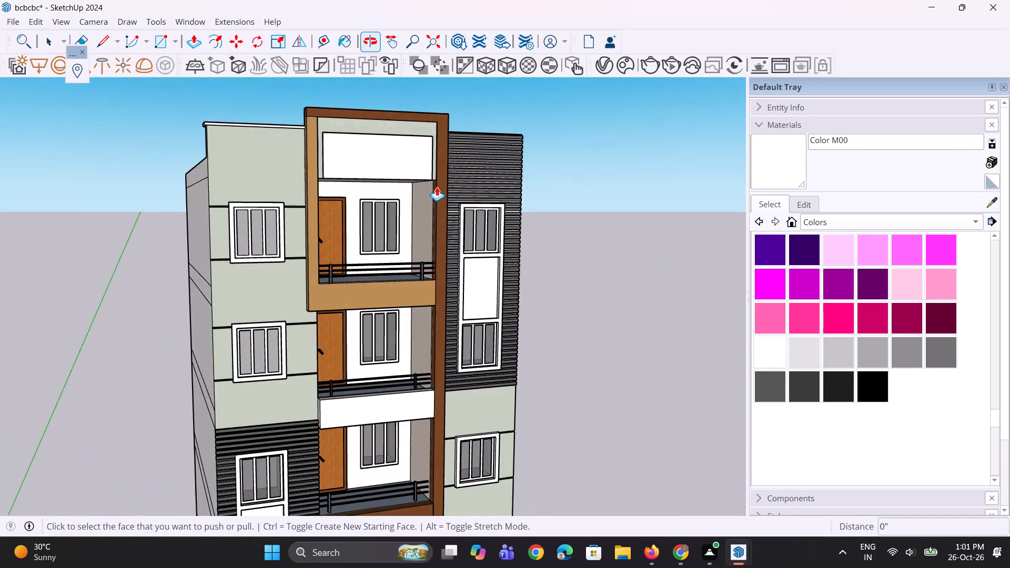
{"action": "scroll", "coordinate": [325, 194], "scroll_direction": "down", "scroll_amount": 5}
{"action": "middle_click_drag", "start_coordinate": [340, 234], "coordinate": [289, 253]}
Save the model.
{"action": "key", "text": "ctrl+s"}
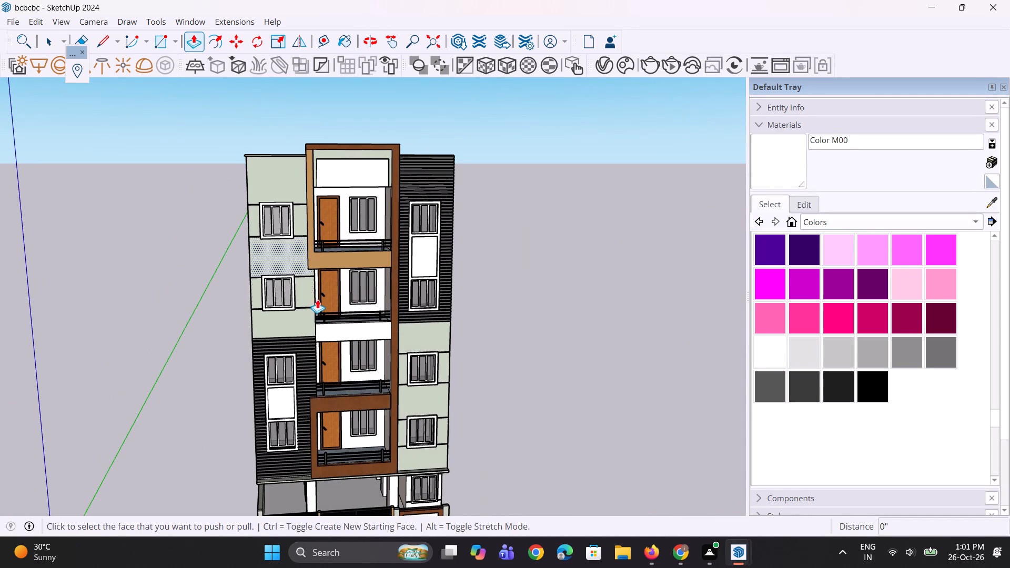
{"action": "key", "text": "ctrl+s"}
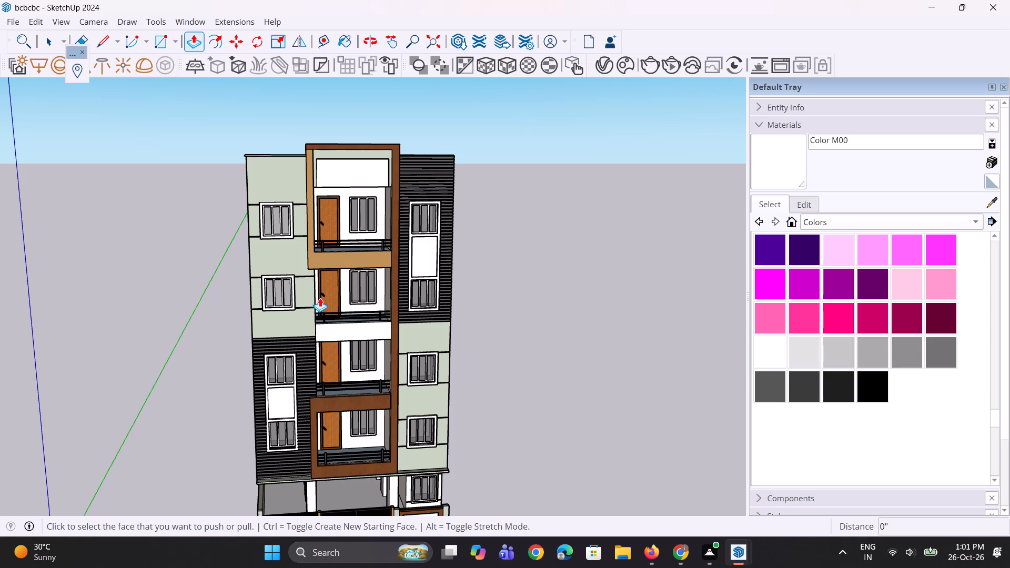
Examine the whole front elevation from a low viewpoint, including the lower floors, gate and boundary wall.
{"action": "key", "text": "space"}
{"action": "key", "text": "space"}
{"action": "scroll", "coordinate": [230, 180], "scroll_direction": "down", "scroll_amount": 5}
{"action": "middle_click_drag", "start_coordinate": [252, 249], "coordinate": [236, 216]}
{"action": "scroll", "coordinate": [238, 109], "scroll_direction": "up", "scroll_amount": 2}
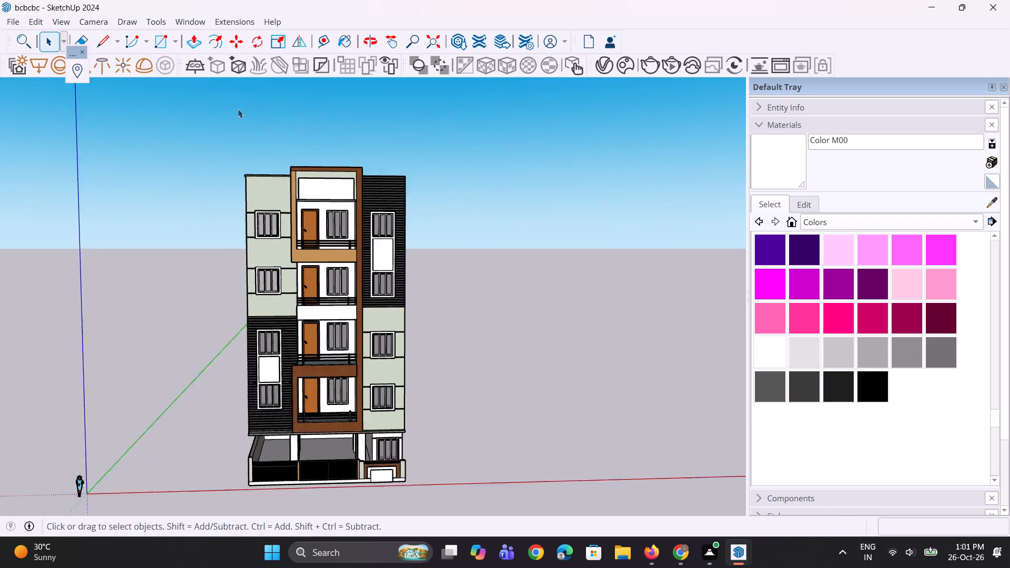
{"action": "scroll", "coordinate": [238, 109], "scroll_direction": "up", "scroll_amount": 2}
{"action": "scroll", "coordinate": [227, 130], "scroll_direction": "down", "scroll_amount": 3}
{"action": "middle_click_drag", "start_coordinate": [215, 255], "coordinate": [220, 196]}
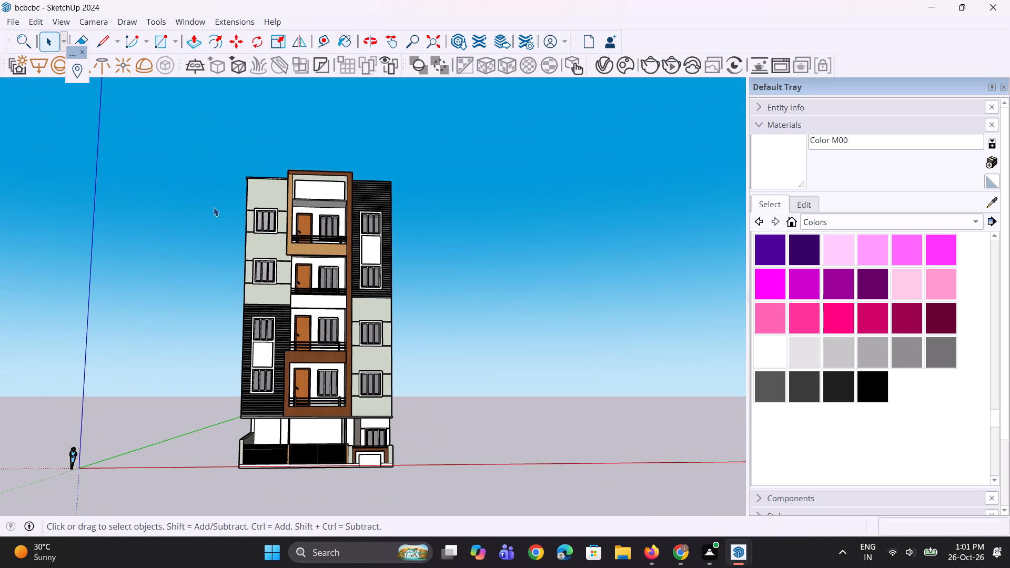
{"action": "scroll", "coordinate": [201, 300], "scroll_direction": "up", "scroll_amount": 2}
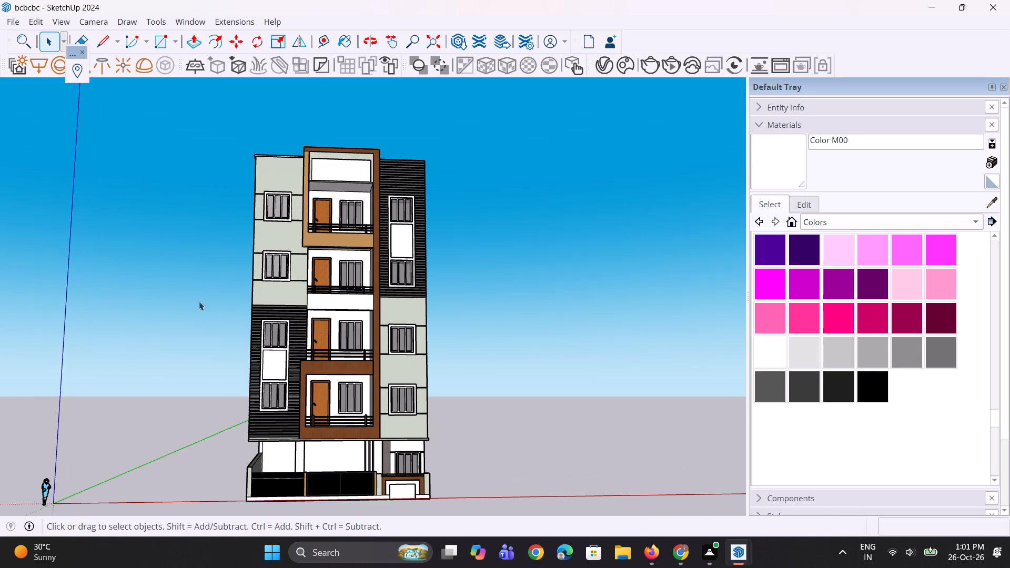
{"action": "scroll", "coordinate": [203, 305], "scroll_direction": "down", "scroll_amount": 2}
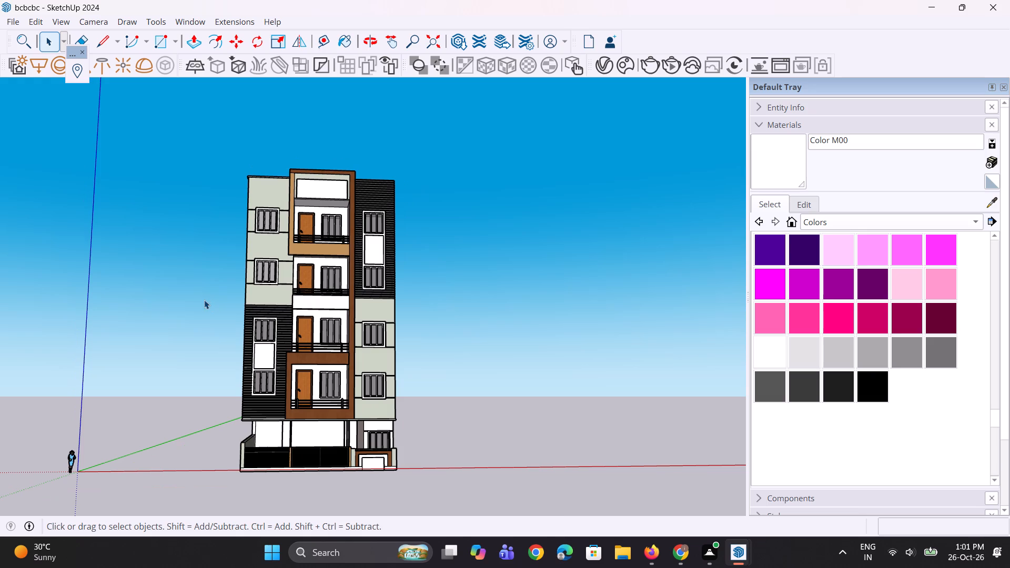
{"action": "scroll", "coordinate": [194, 272], "scroll_direction": "up", "scroll_amount": 2}
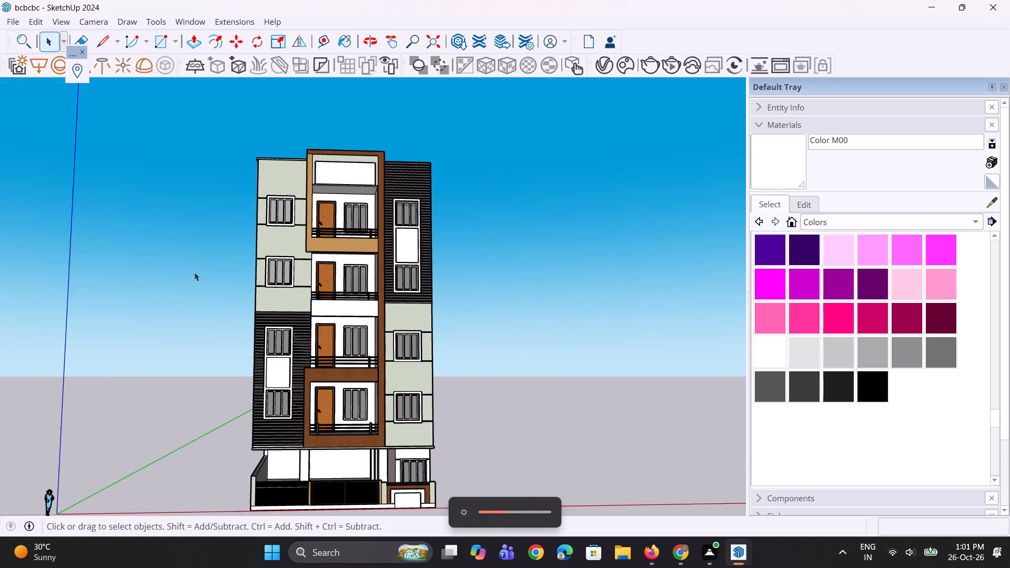
{"action": "scroll", "coordinate": [194, 272], "scroll_direction": "down", "scroll_amount": 1}
{"action": "middle_click_drag", "start_coordinate": [191, 272], "coordinate": [181, 283]}
{"action": "scroll", "coordinate": [173, 351], "scroll_direction": "up", "scroll_amount": 1}
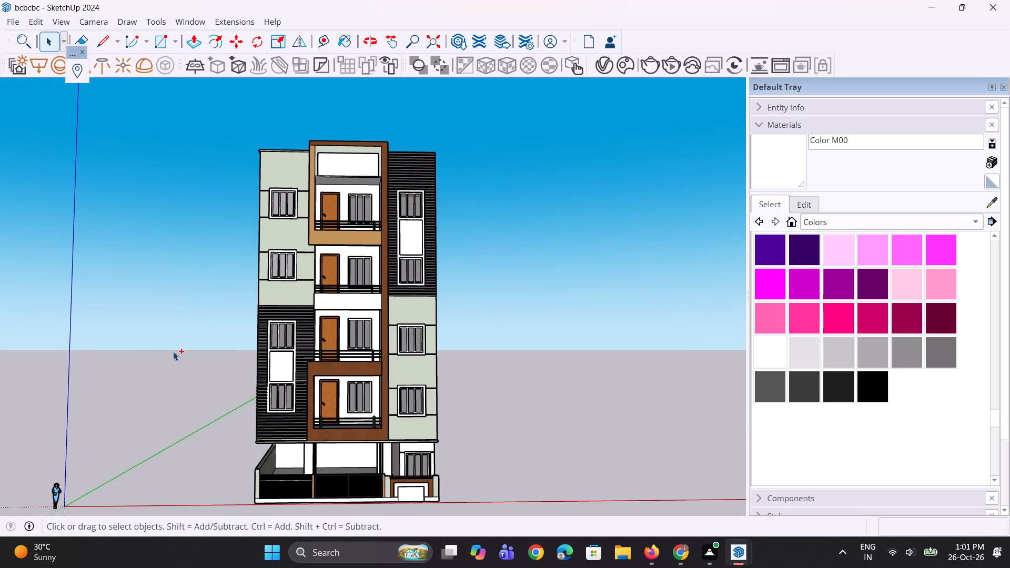
{"action": "scroll", "coordinate": [235, 385], "scroll_direction": "up", "scroll_amount": 3}
{"action": "scroll", "coordinate": [252, 328], "scroll_direction": "down", "scroll_amount": 5}
{"action": "scroll", "coordinate": [246, 438], "scroll_direction": "up", "scroll_amount": 15}
{"action": "scroll", "coordinate": [246, 477], "scroll_direction": "down", "scroll_amount": 5}
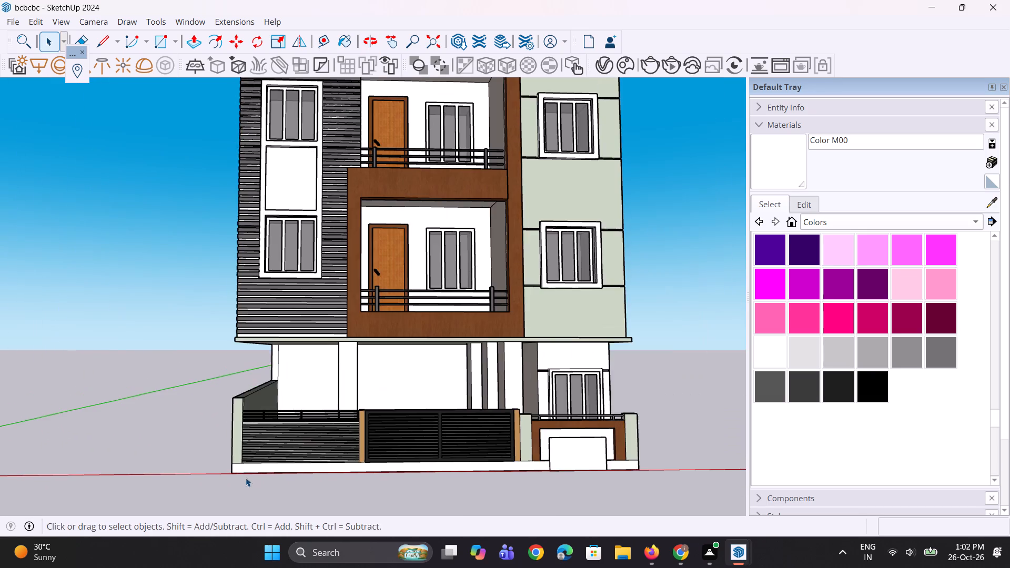
{"action": "scroll", "coordinate": [246, 478], "scroll_direction": "down", "scroll_amount": 9}
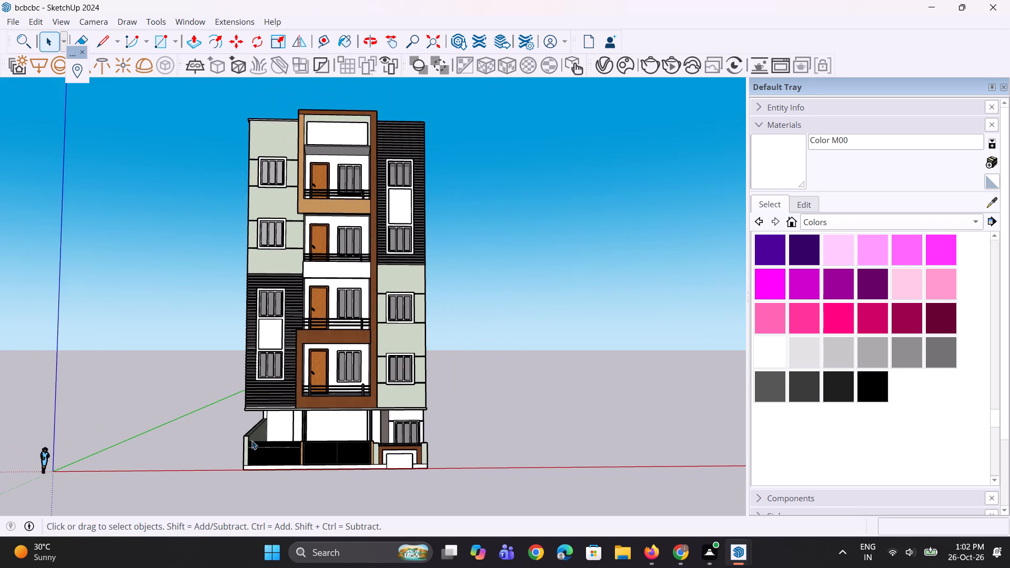
{"action": "scroll", "coordinate": [250, 438], "scroll_direction": "up", "scroll_amount": 4}
{"action": "scroll", "coordinate": [250, 438], "scroll_direction": "down", "scroll_amount": 3}
{"action": "scroll", "coordinate": [238, 356], "scroll_direction": "up", "scroll_amount": 2}
{"action": "scroll", "coordinate": [238, 338], "scroll_direction": "down", "scroll_amount": 2}
{"action": "scroll", "coordinate": [245, 214], "scroll_direction": "up", "scroll_amount": 1}
{"action": "scroll", "coordinate": [245, 198], "scroll_direction": "down", "scroll_amount": 3}
{"action": "scroll", "coordinate": [259, 103], "scroll_direction": "up", "scroll_amount": 2}
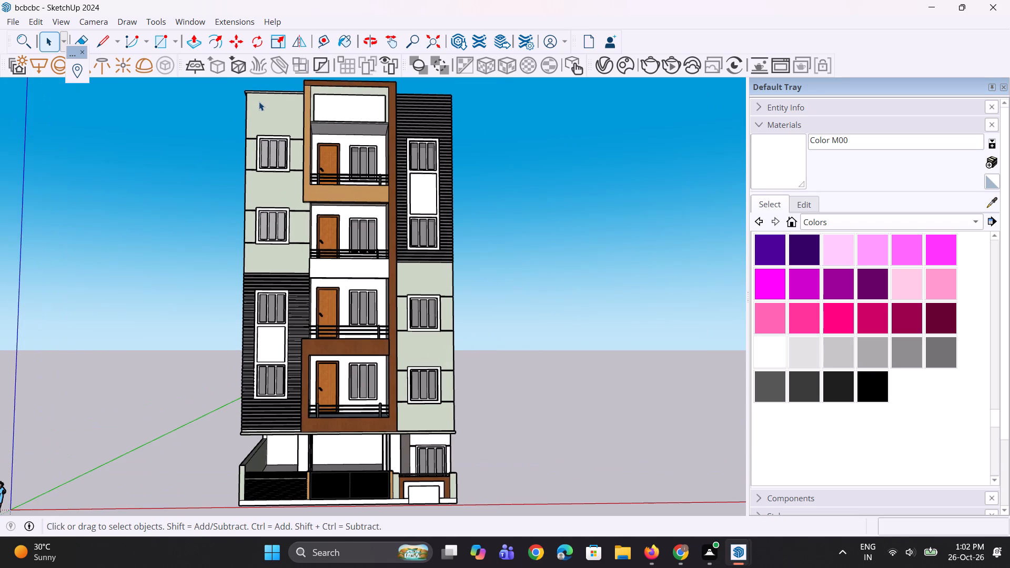
Frame the full front elevation from roof to boundary wall and save the model.
{"action": "key", "text": "ctrl+s"}
{"action": "scroll", "coordinate": [532, 326], "scroll_direction": "down", "scroll_amount": 1}
{"action": "scroll", "coordinate": [361, 218], "scroll_direction": "up", "scroll_amount": 1}
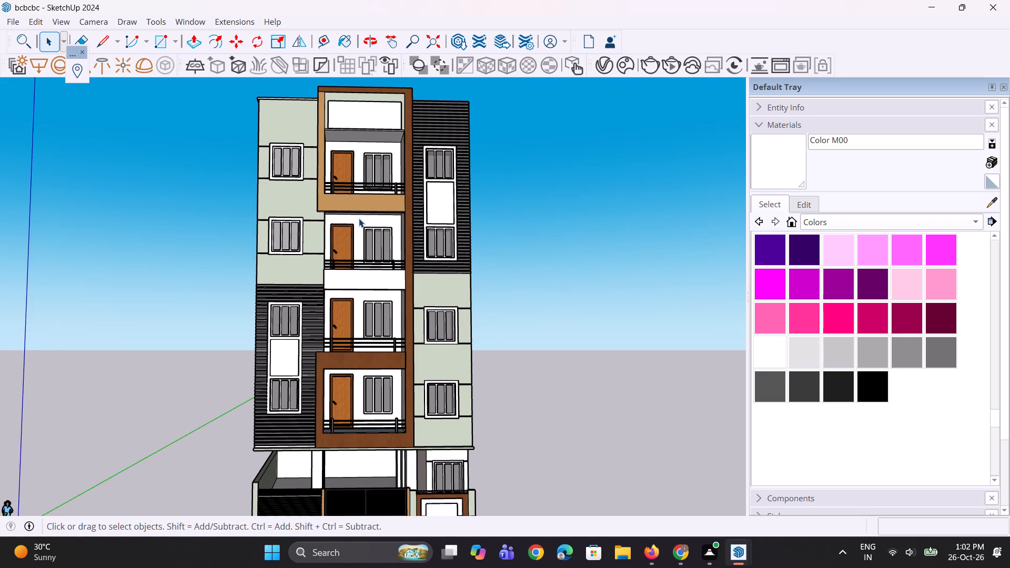
{"action": "scroll", "coordinate": [349, 222], "scroll_direction": "down", "scroll_amount": 1}
{"action": "scroll", "coordinate": [344, 225], "scroll_direction": "up", "scroll_amount": 1}
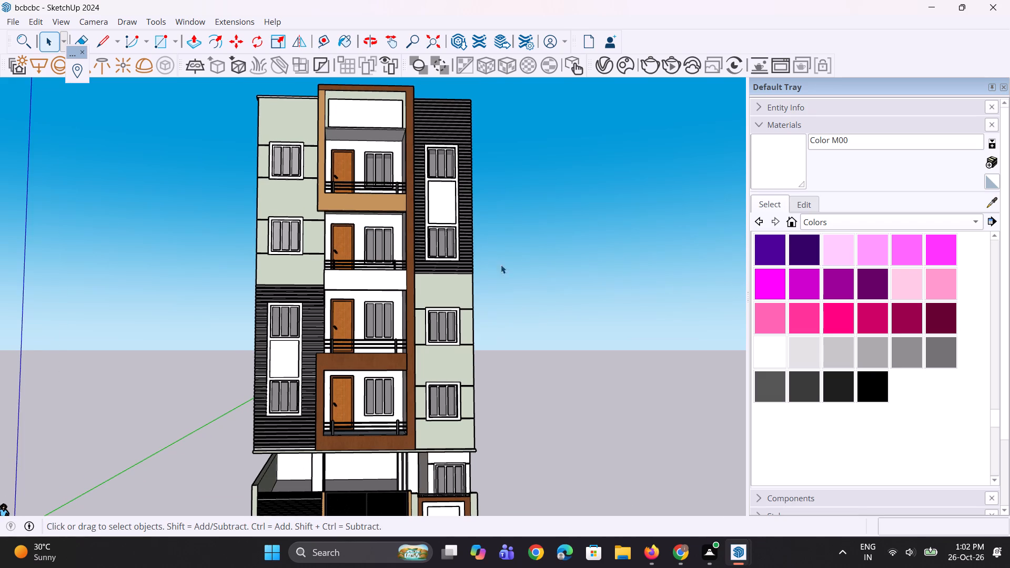
{"action": "scroll", "coordinate": [512, 273], "scroll_direction": "down", "scroll_amount": 1}
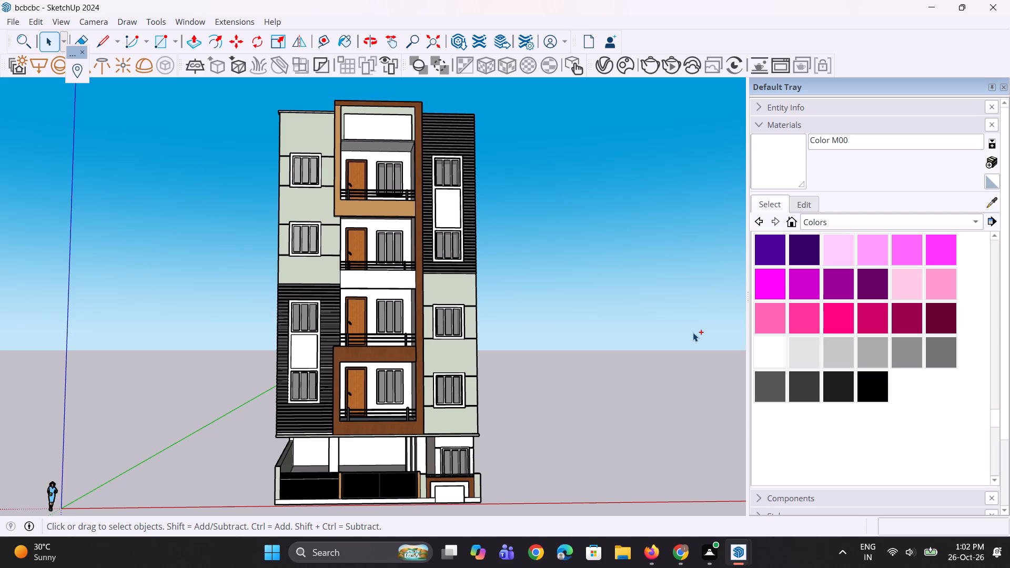
{"action": "key", "text": "ctrl+s"}
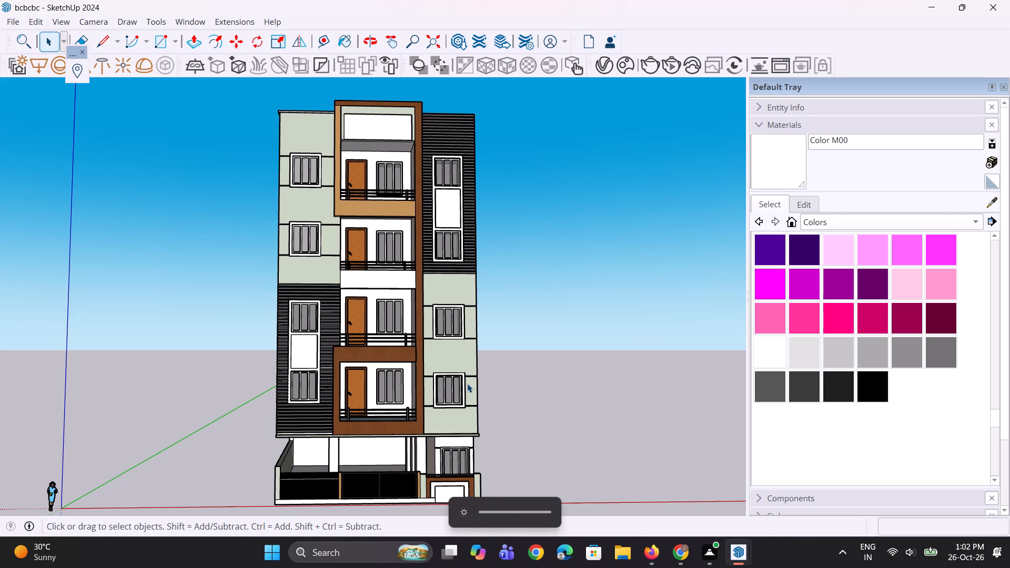
{"action": "key", "text": "ctrl+s"}
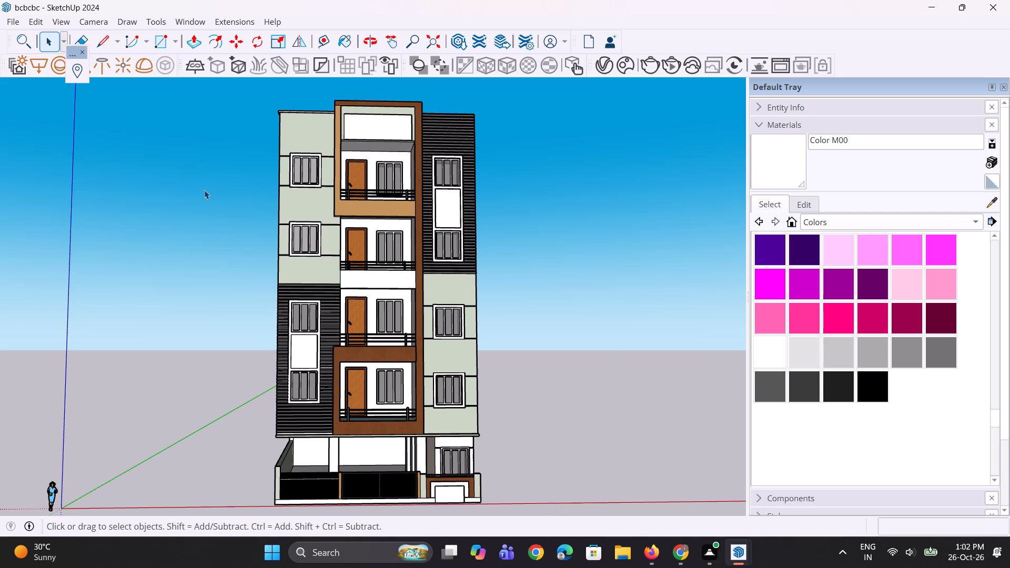
Export the front elevation view as a 2D PNG image named bcbcbc in the Documents folder.
{"action": "left_click", "coordinate": [1, 21]}
{"action": "left_click", "coordinate": [8, 21]}
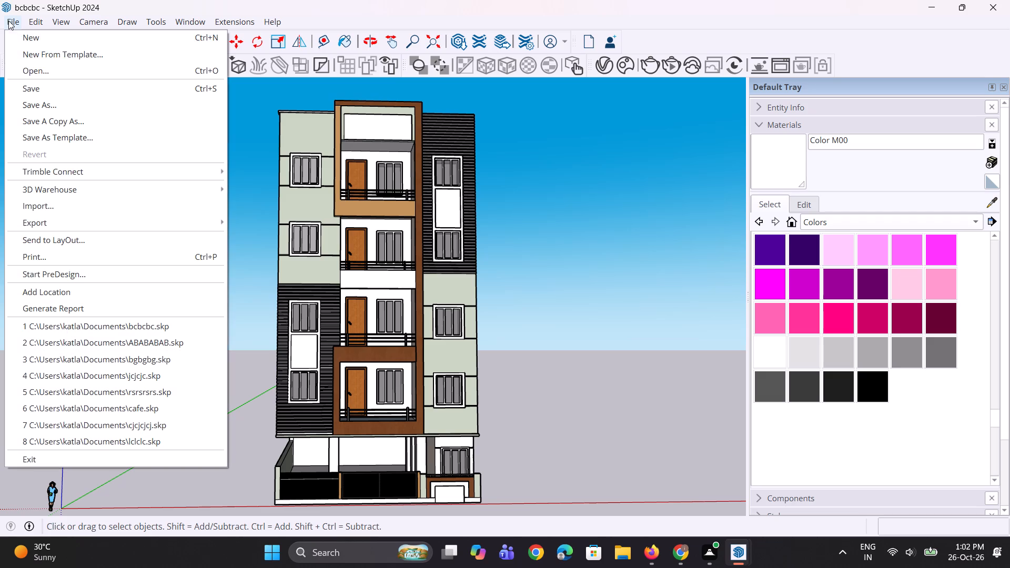
{"action": "left_click", "coordinate": [43, 218]}
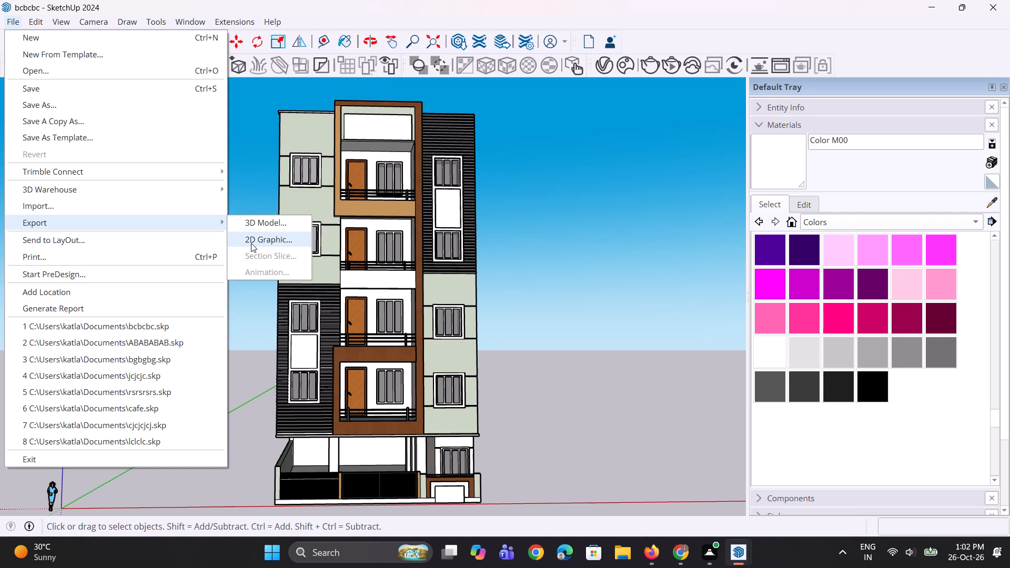
{"action": "left_click", "coordinate": [251, 243]}
{"action": "middle_click_drag", "start_coordinate": [510, 315], "coordinate": [489, 316]}
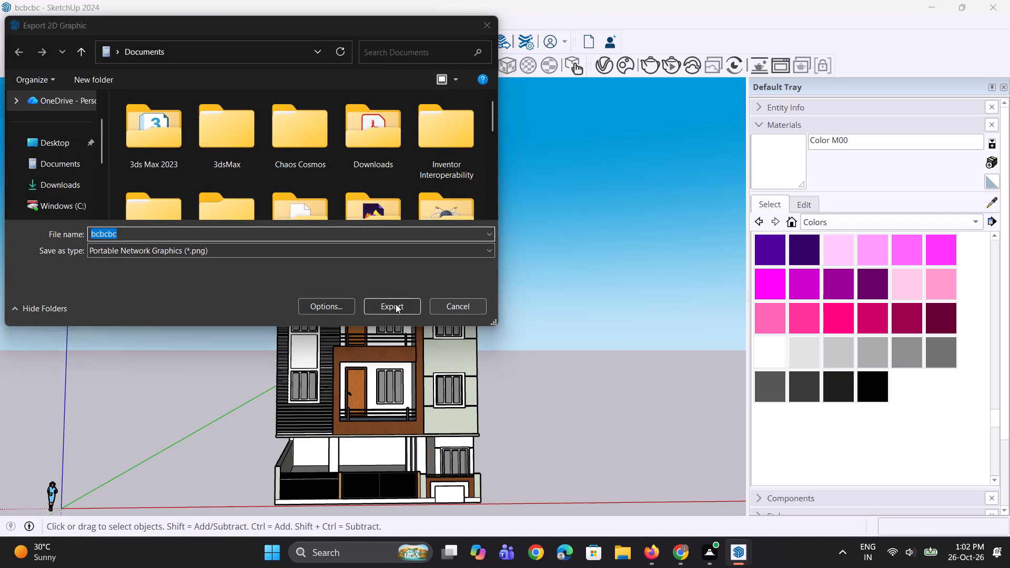
{"action": "left_click", "coordinate": [385, 301]}
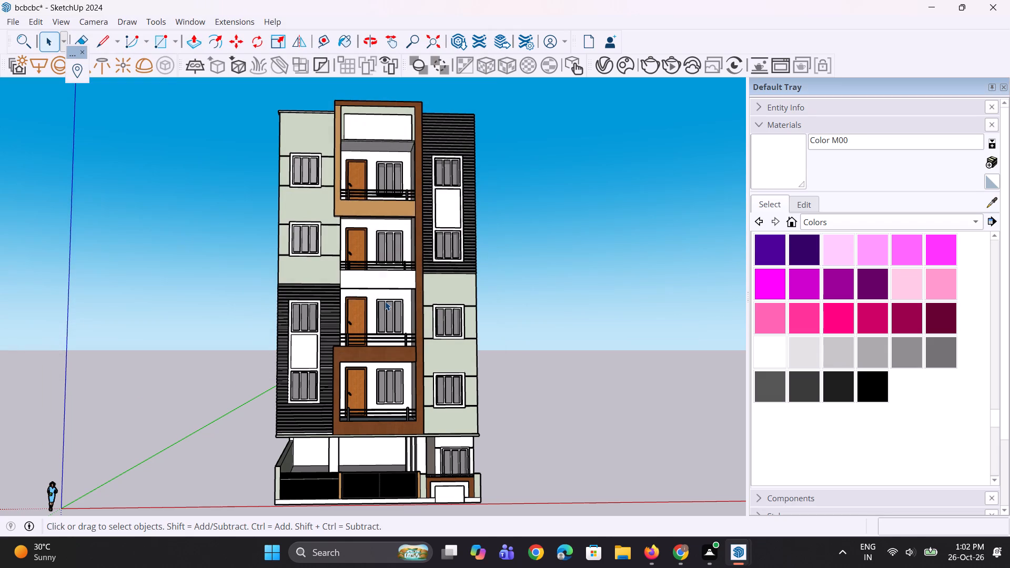
{"action": "scroll", "coordinate": [320, 304], "scroll_direction": "down", "scroll_amount": 3}
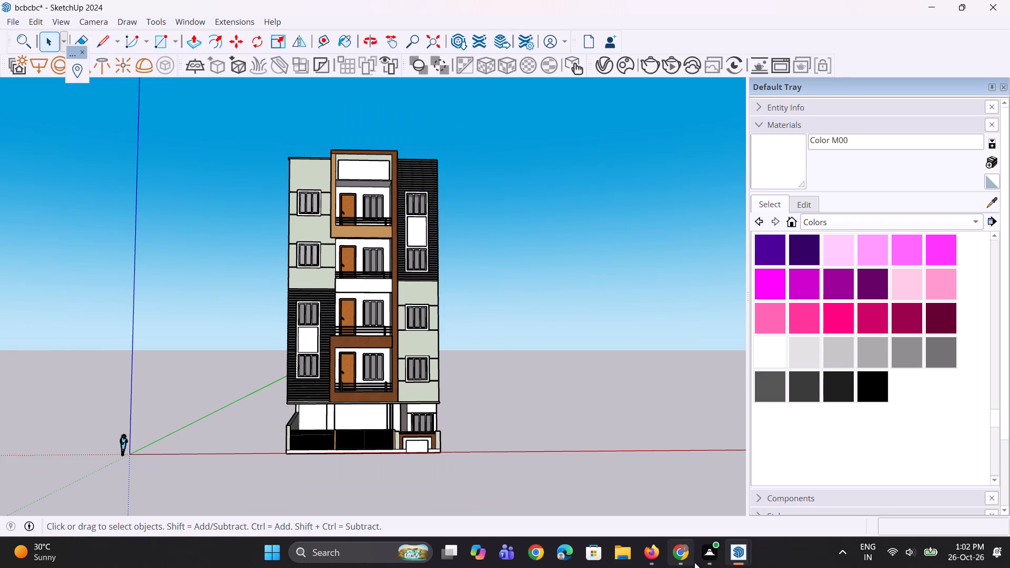